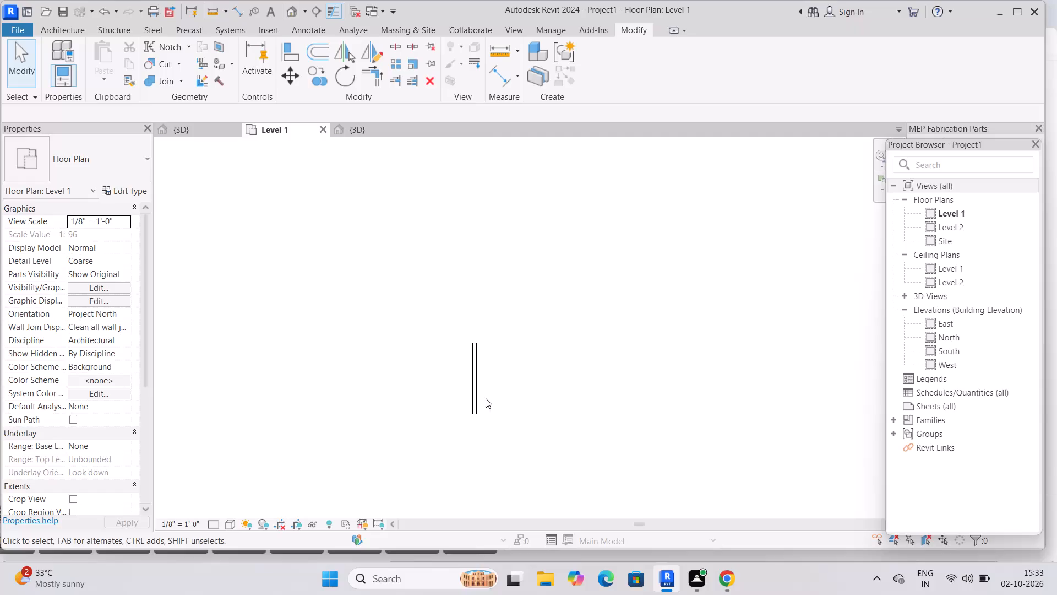
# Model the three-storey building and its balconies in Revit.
# Delete the existing vertical wall from the Level 1 plan.
pyautogui.moveTo(573, 282); pyautogui.dragTo(433, 485)
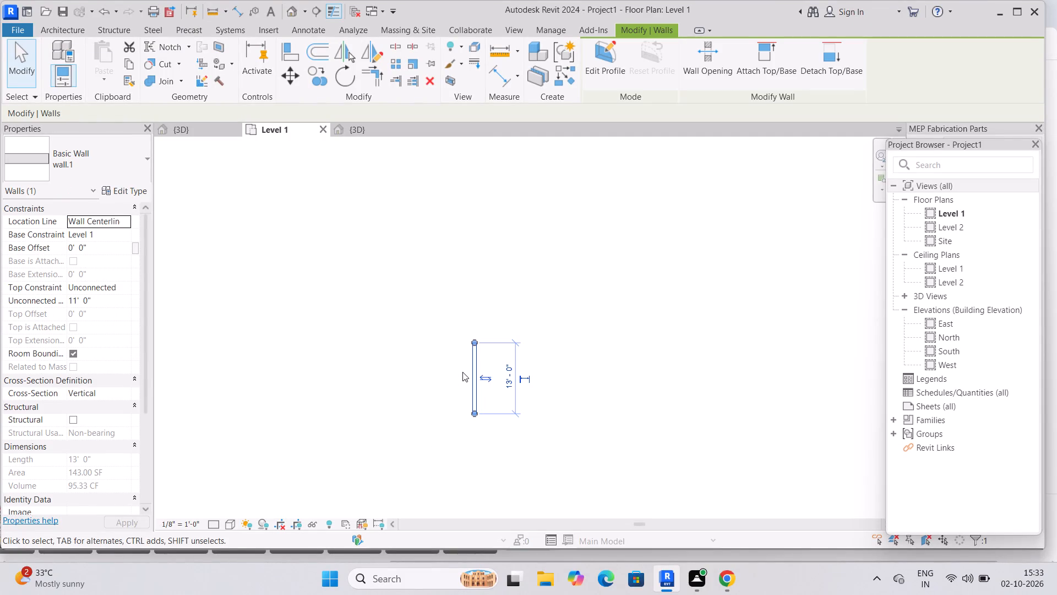
pyautogui.press('Delete')
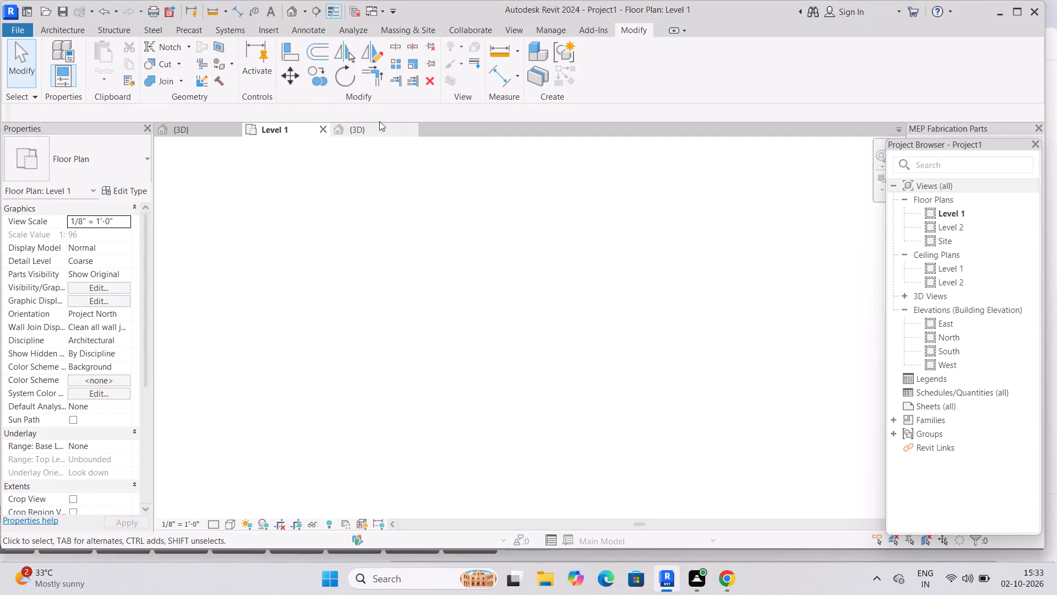
# Draw a rectangle of wall.1 basic walls about 65'-6" wide by 63'-0" high on Level 1.
pyautogui.click(67, 33)
pyautogui.click(56, 58)
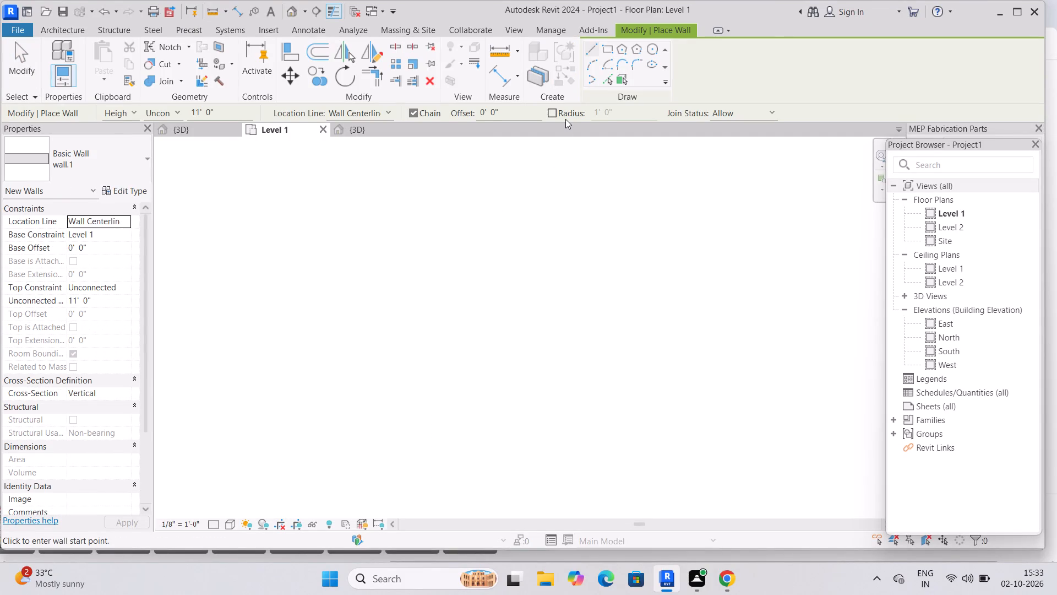
pyautogui.click(606, 45)
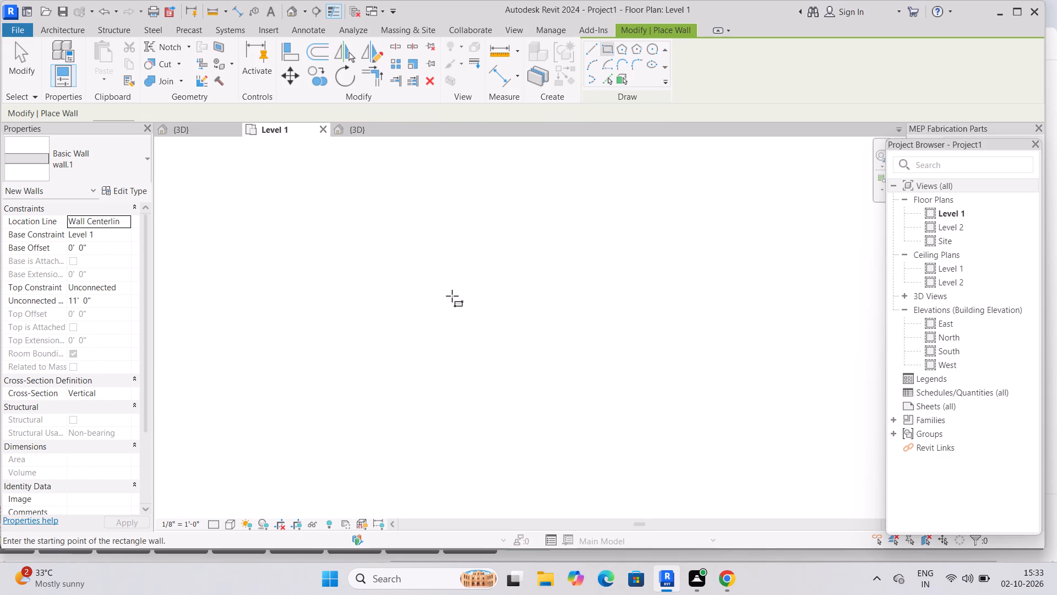
pyautogui.scroll(-4, 452, 296)
pyautogui.scroll(3, 470, 321)
pyautogui.click(360, 235)
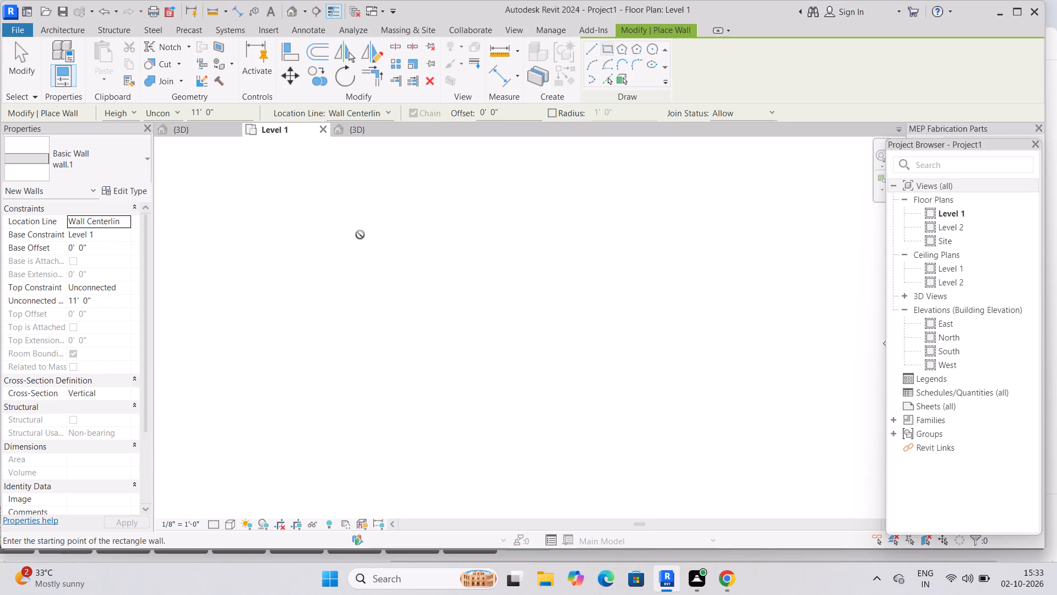
pyautogui.moveTo(626, 505); pyautogui.dragTo(626, 494, button='middle')
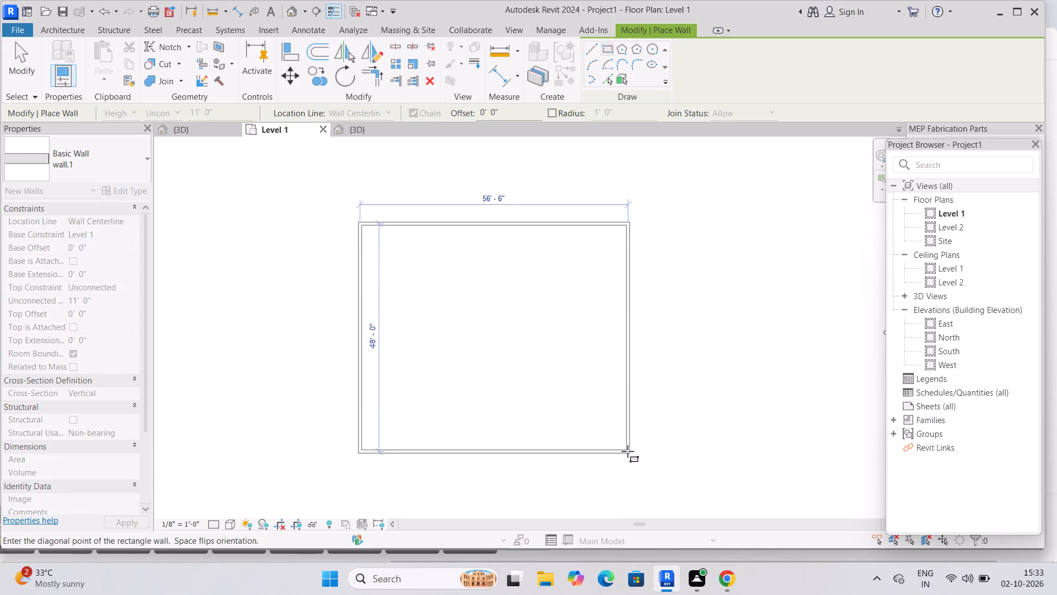
pyautogui.scroll(-3, 628, 451)
pyautogui.scroll(2, 638, 486)
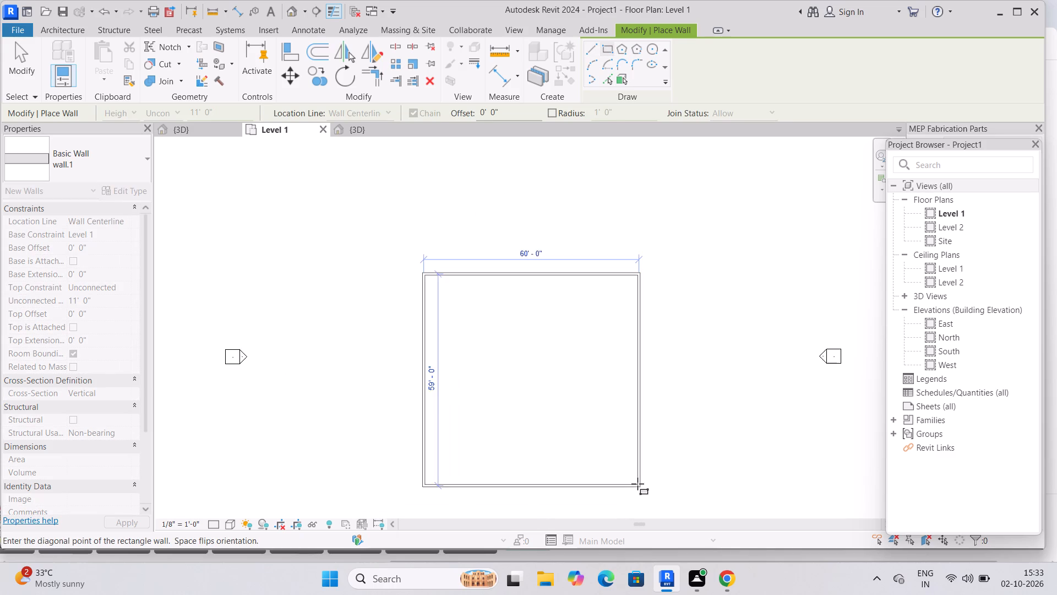
pyautogui.moveTo(635, 481); pyautogui.dragTo(601, 464, button='middle')
pyautogui.scroll(1, 601, 468)
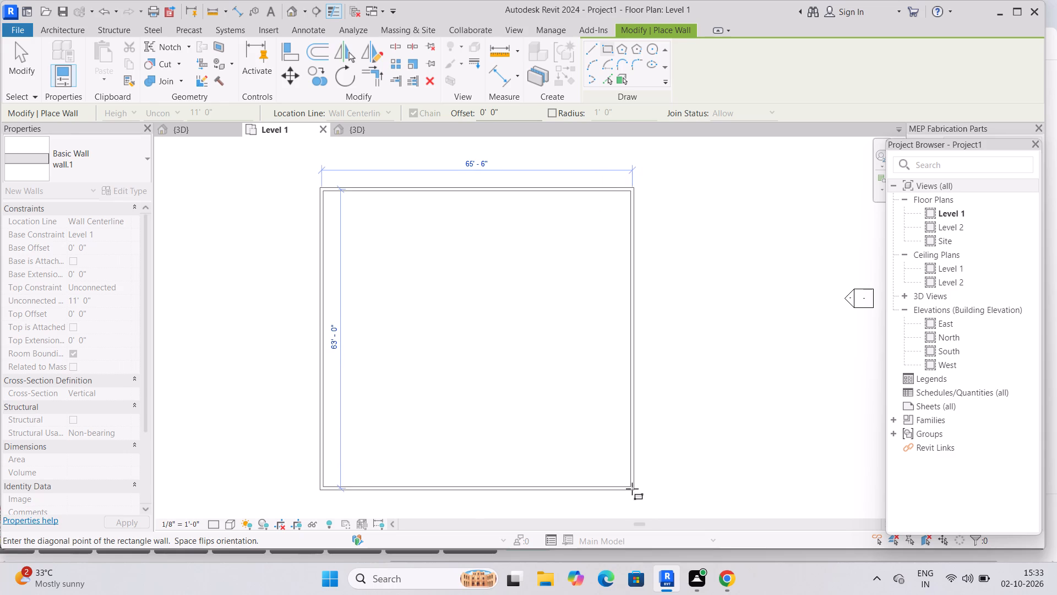
pyautogui.click(632, 489)
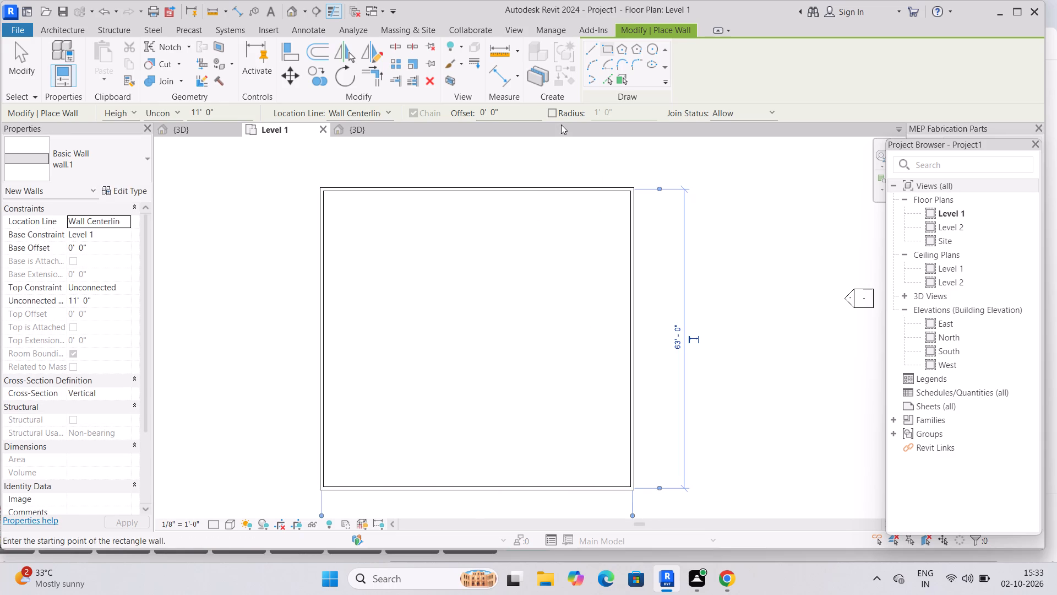
# Draw a full-width horizontal wall about 21' above the bottom wall, and a vertical wall from the top wall down to it.
pyautogui.click(590, 53)
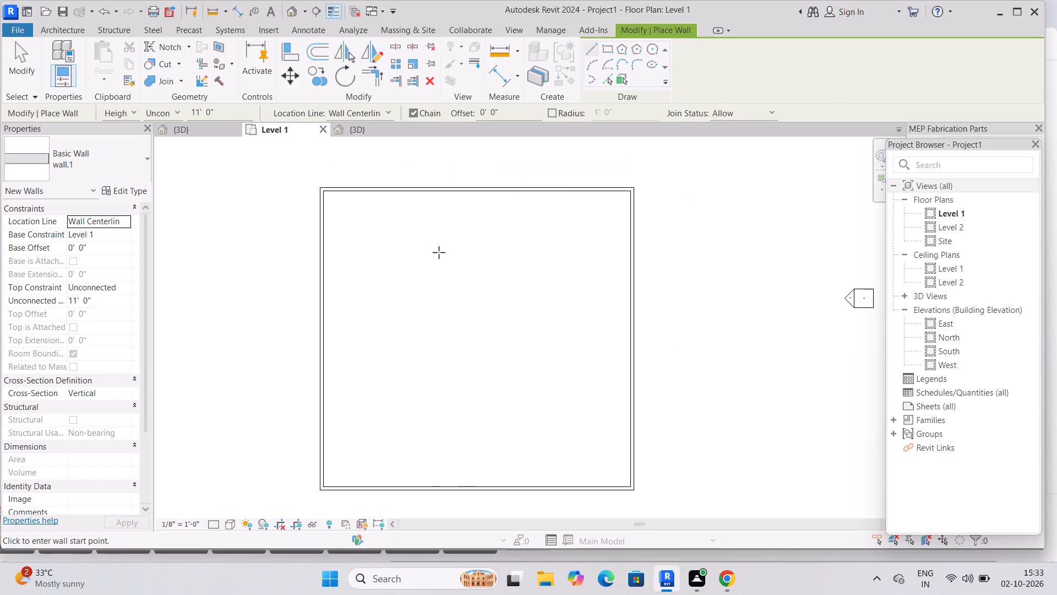
pyautogui.click(324, 387)
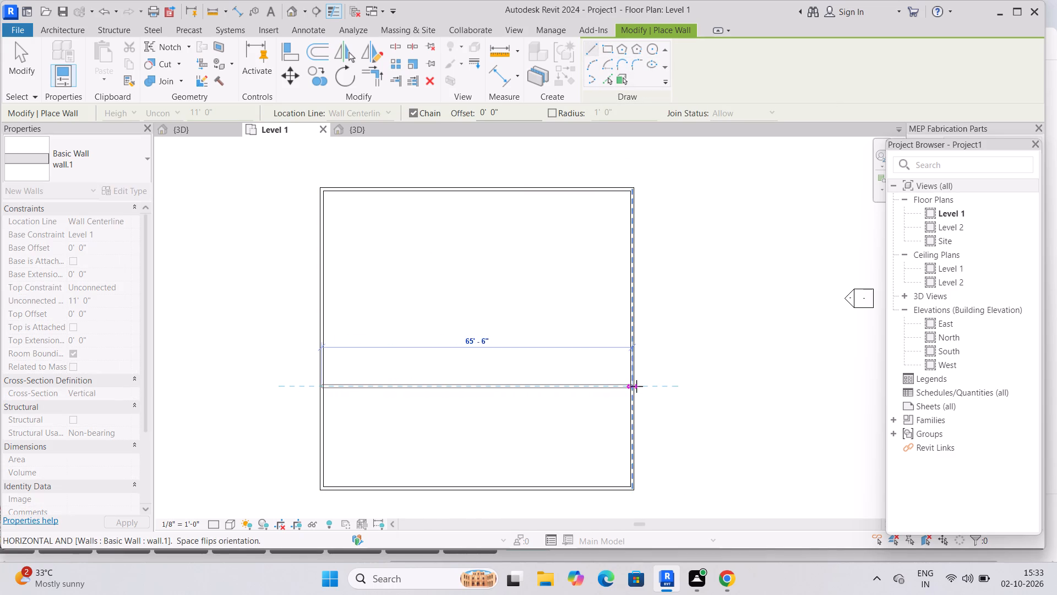
pyautogui.click(636, 386)
pyautogui.click(486, 190)
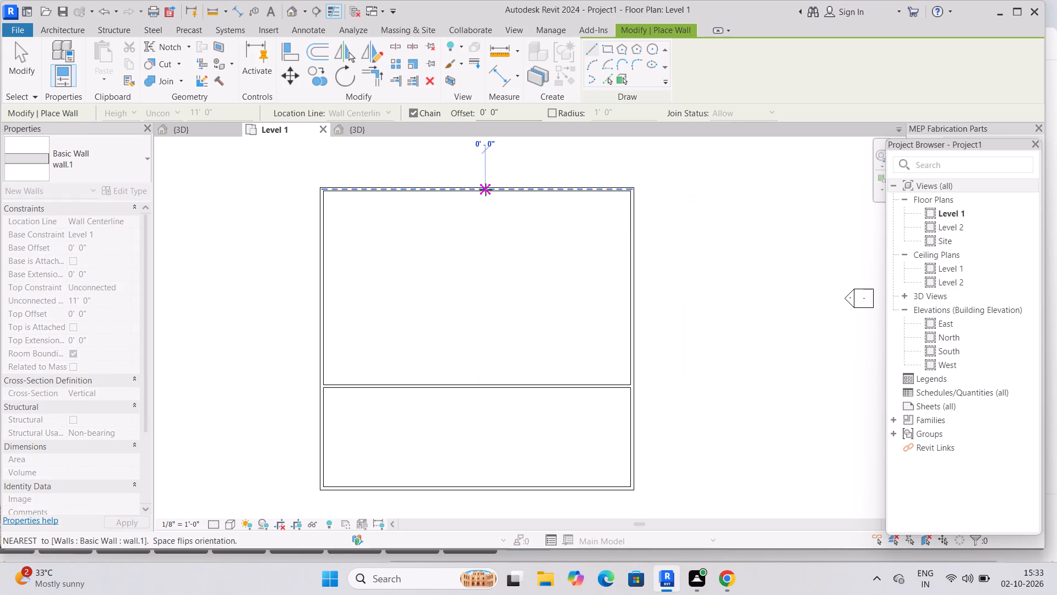
pyautogui.click(484, 379)
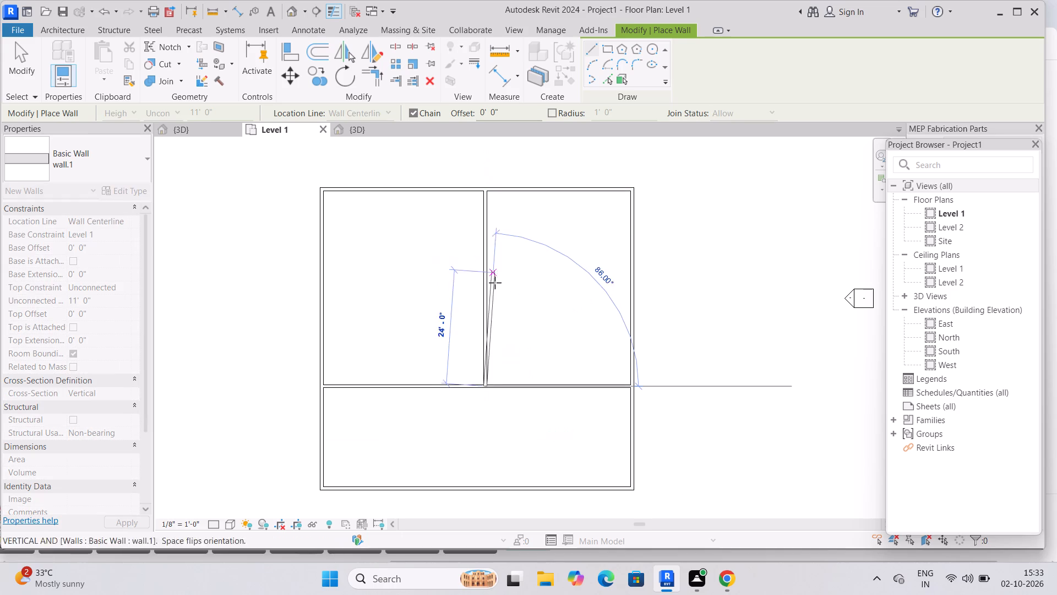
pyautogui.press('Escape')
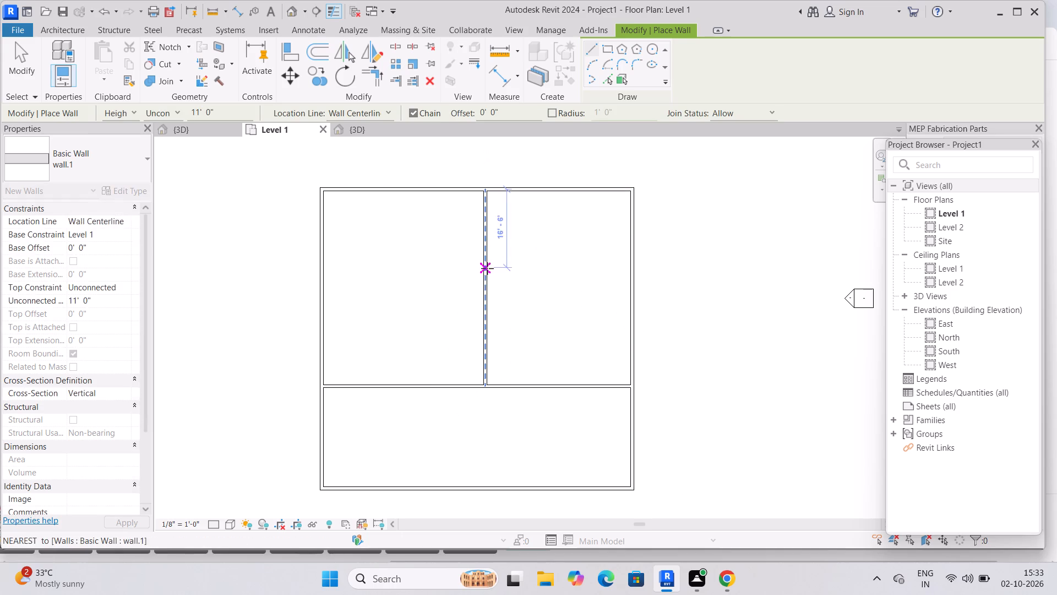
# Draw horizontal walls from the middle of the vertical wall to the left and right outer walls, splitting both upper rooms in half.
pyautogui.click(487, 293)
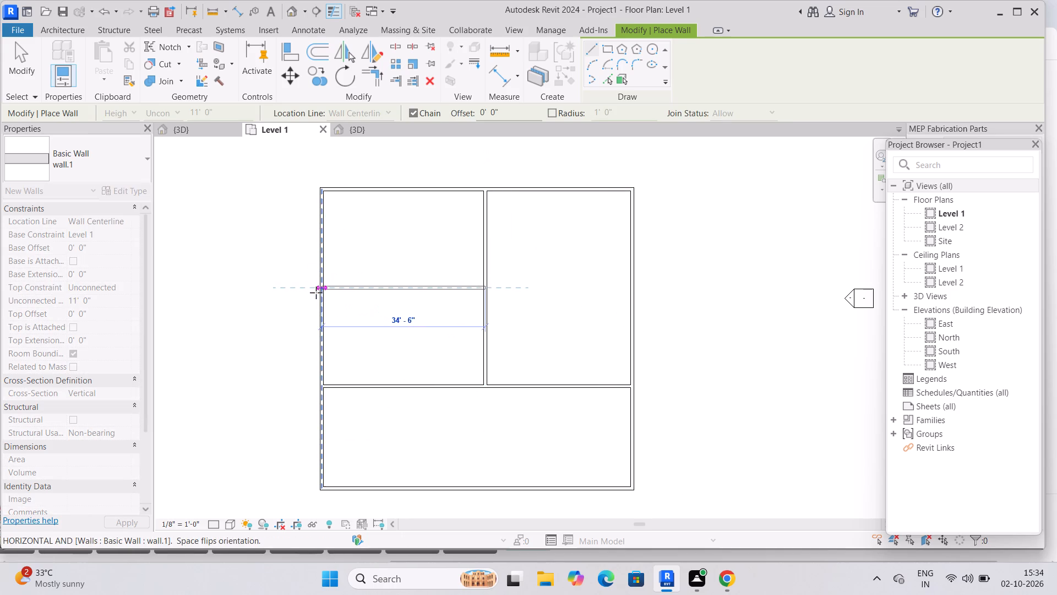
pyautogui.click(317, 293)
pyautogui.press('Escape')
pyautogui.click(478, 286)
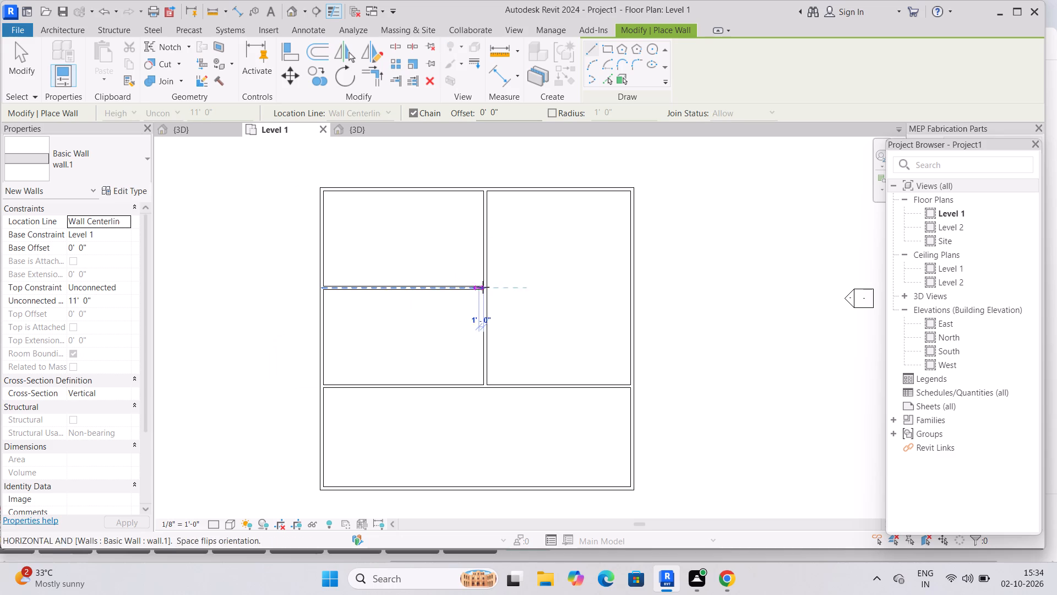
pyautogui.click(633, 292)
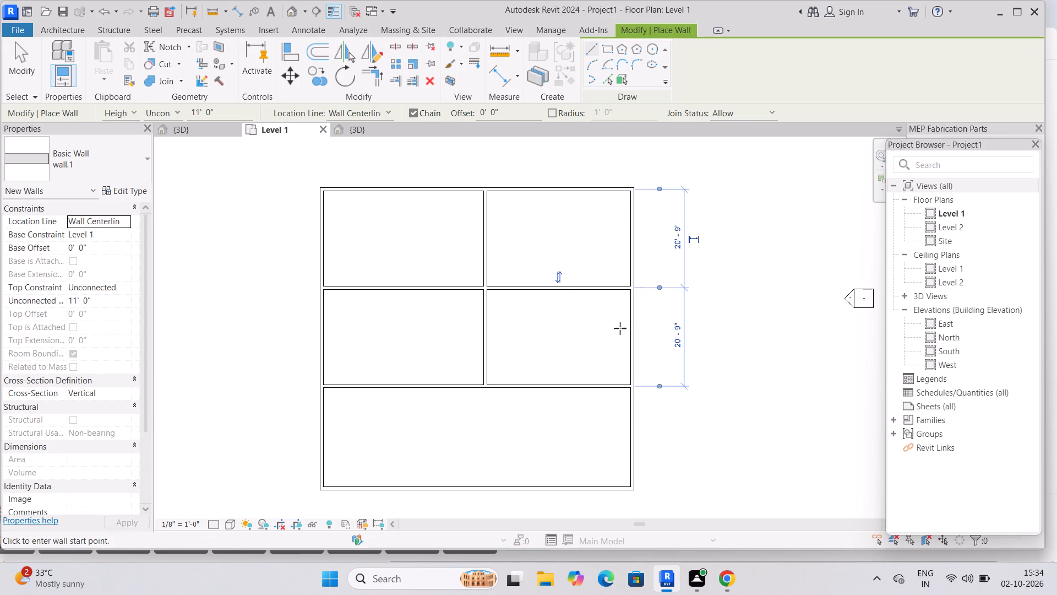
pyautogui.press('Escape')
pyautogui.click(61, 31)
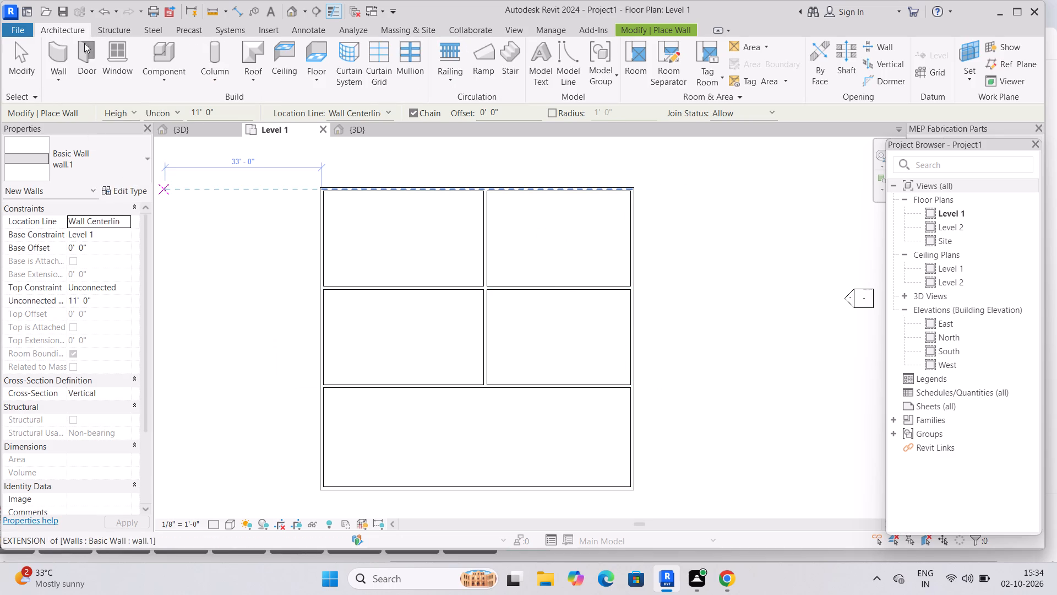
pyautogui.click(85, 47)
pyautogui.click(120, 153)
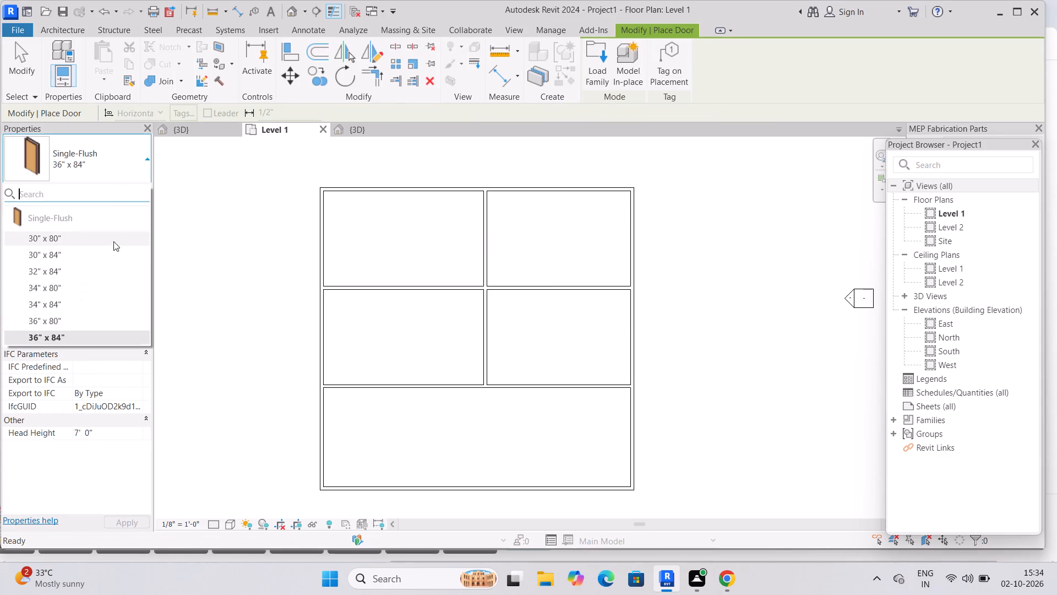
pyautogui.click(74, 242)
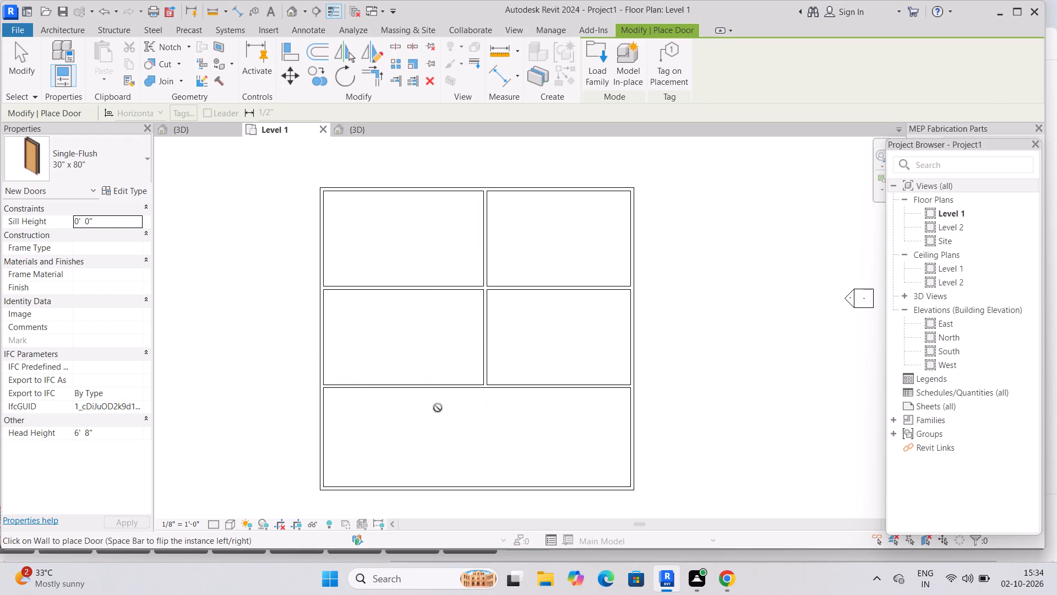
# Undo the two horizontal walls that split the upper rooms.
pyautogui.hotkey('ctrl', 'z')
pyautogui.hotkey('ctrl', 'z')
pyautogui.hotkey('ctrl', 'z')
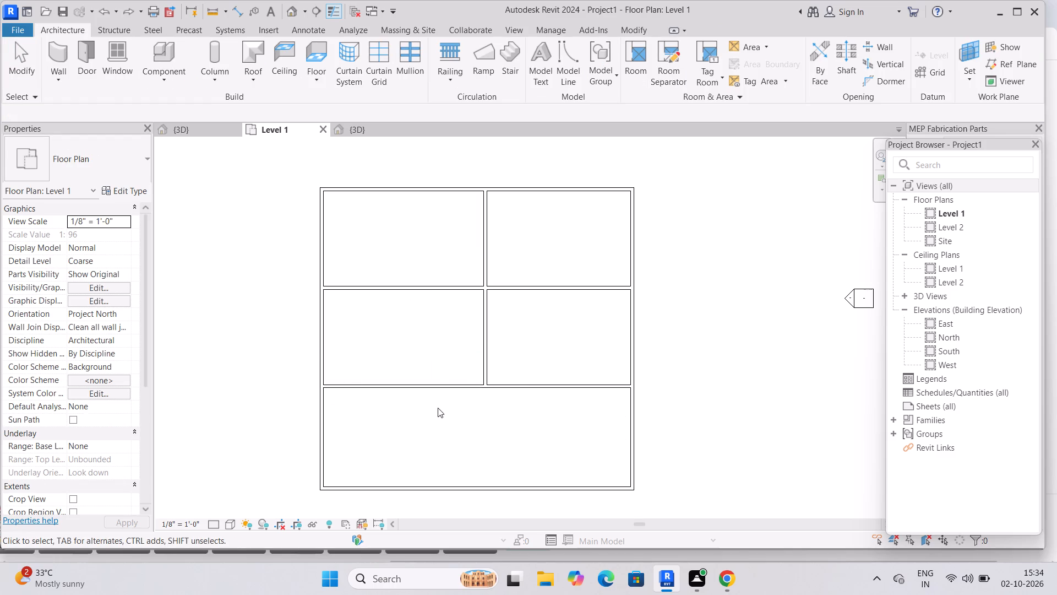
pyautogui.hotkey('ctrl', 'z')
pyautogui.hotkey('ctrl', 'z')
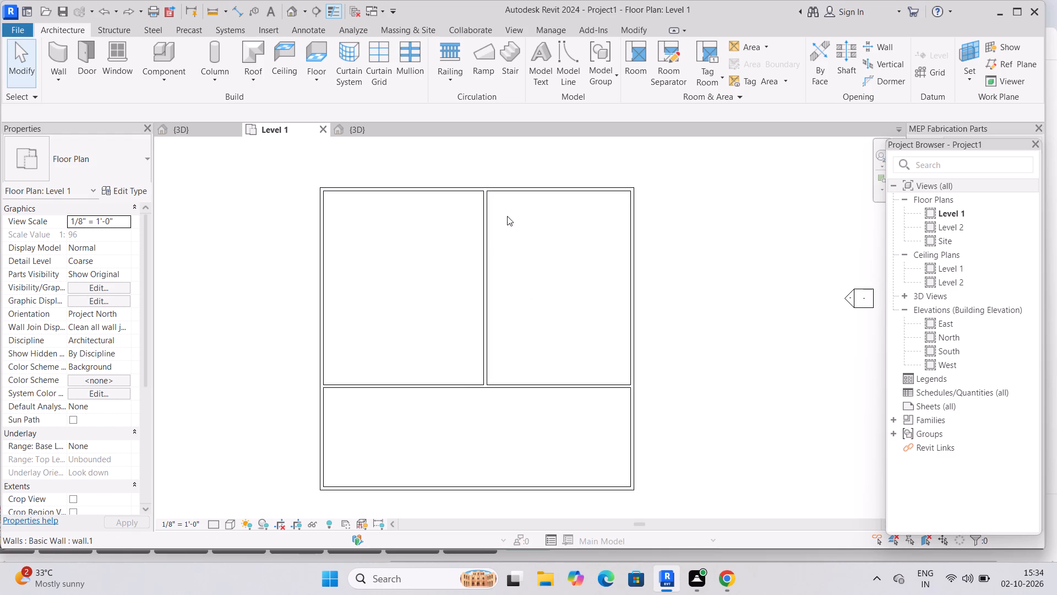
# Delete the full-width horizontal wall below the vertical partition.
pyautogui.moveTo(537, 371); pyautogui.dragTo(483, 435)
pyautogui.click(544, 368)
pyautogui.moveTo(573, 359); pyautogui.dragTo(551, 424)
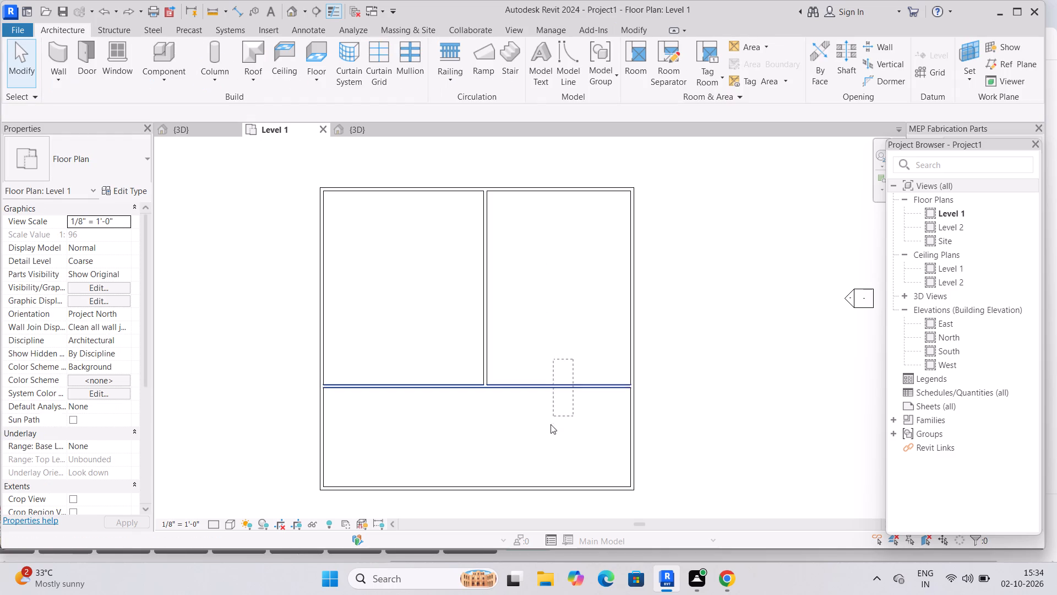
pyautogui.moveTo(551, 424); pyautogui.dragTo(551, 425)
pyautogui.press('Delete')
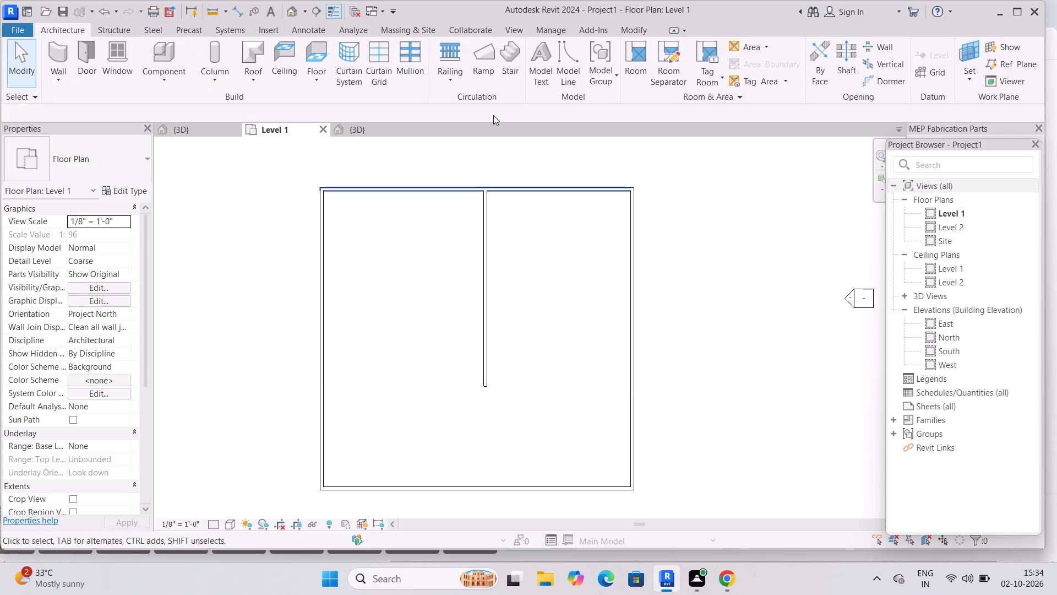
# Partition the left side with a horizontal wall about 17' below the top wall, and enclose a top-left corner room about 13'-6" by 8'.
pyautogui.click(61, 48)
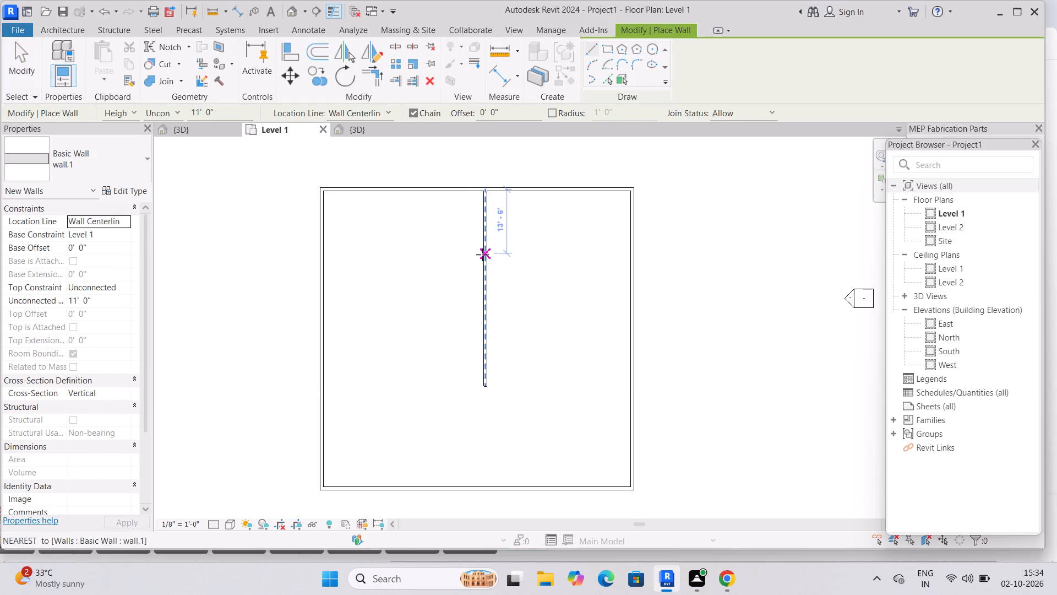
pyautogui.click(484, 270)
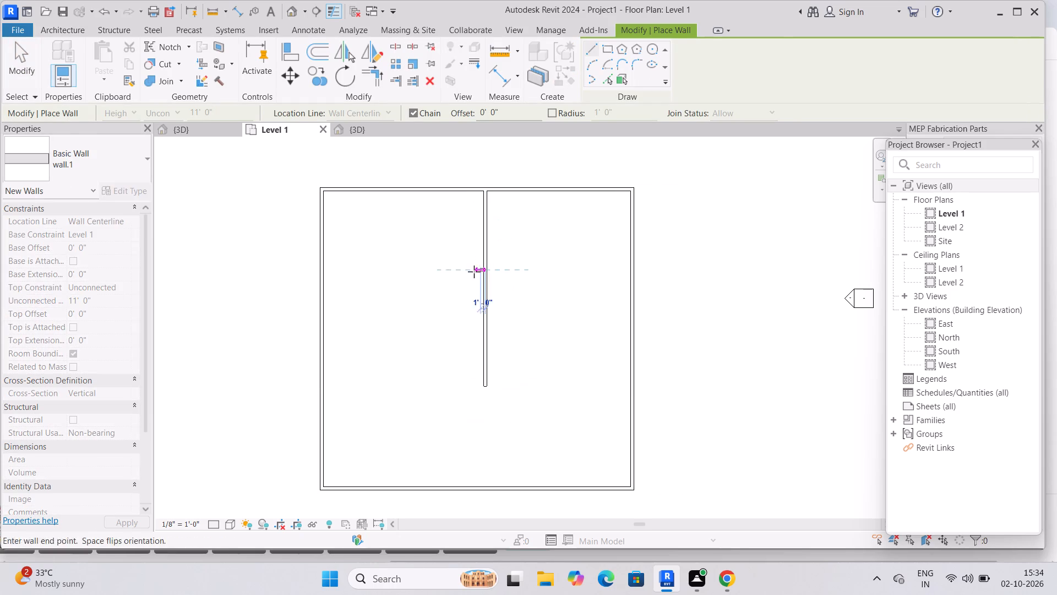
pyautogui.click(323, 273)
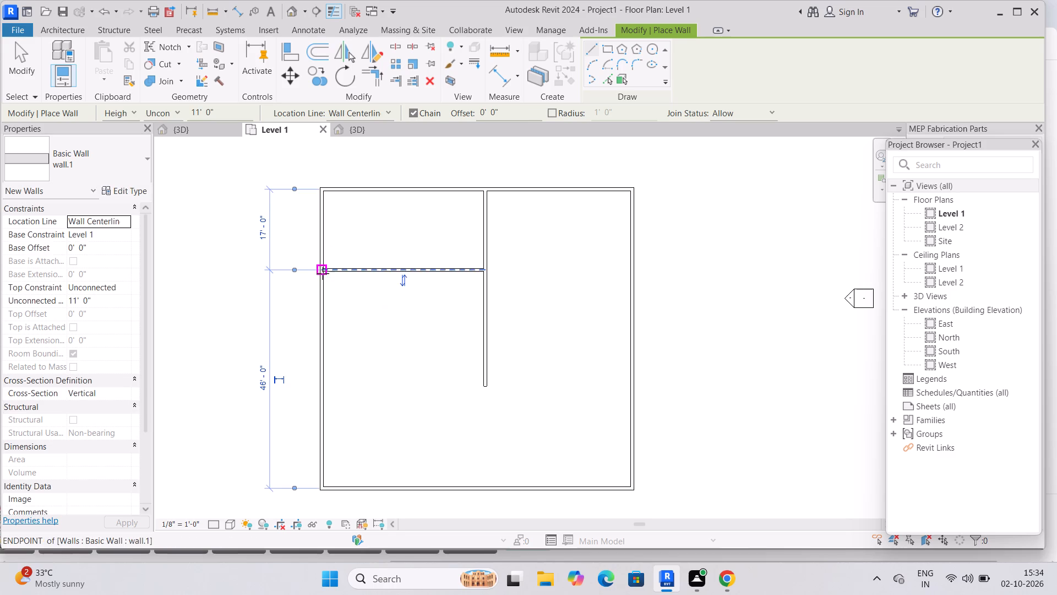
pyautogui.click(385, 195)
pyautogui.click(385, 226)
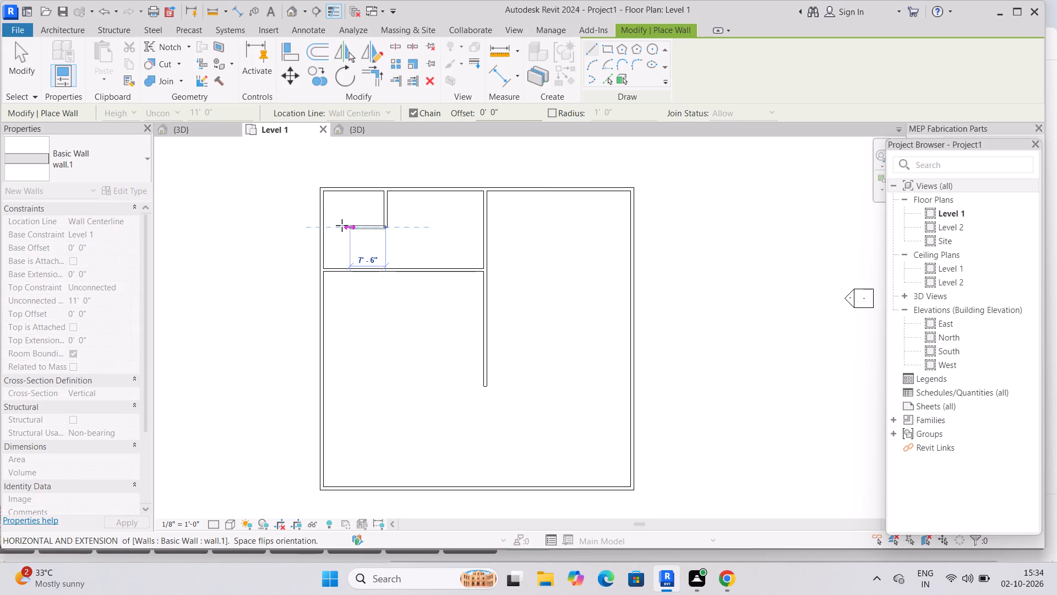
pyautogui.click(326, 225)
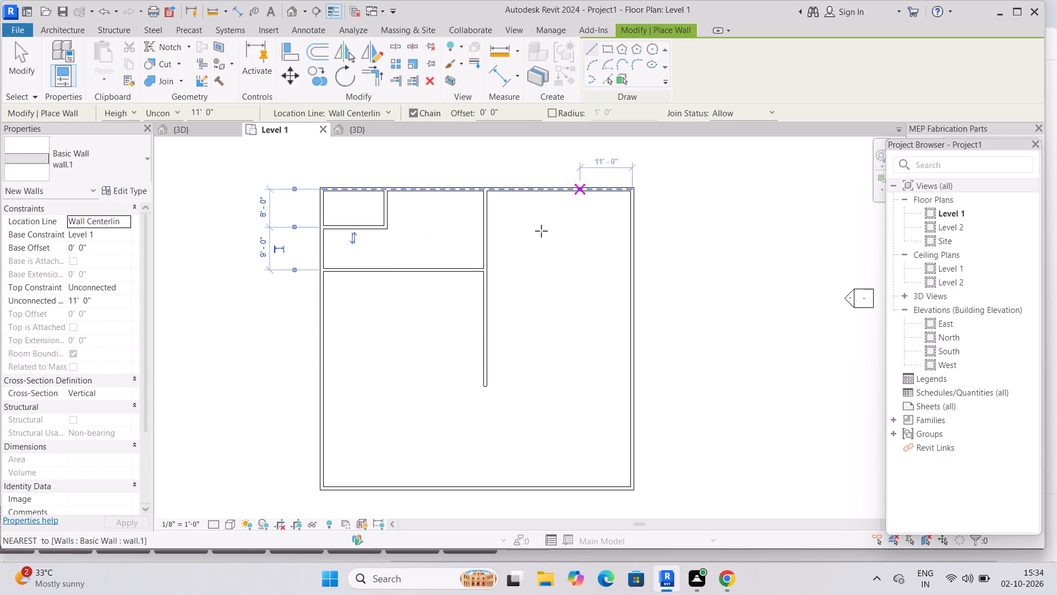
# Continue the horizontal partition about 31' to the right outer wall, and enclose a top-right corner room about 12' by 8'.
pyautogui.click(486, 266)
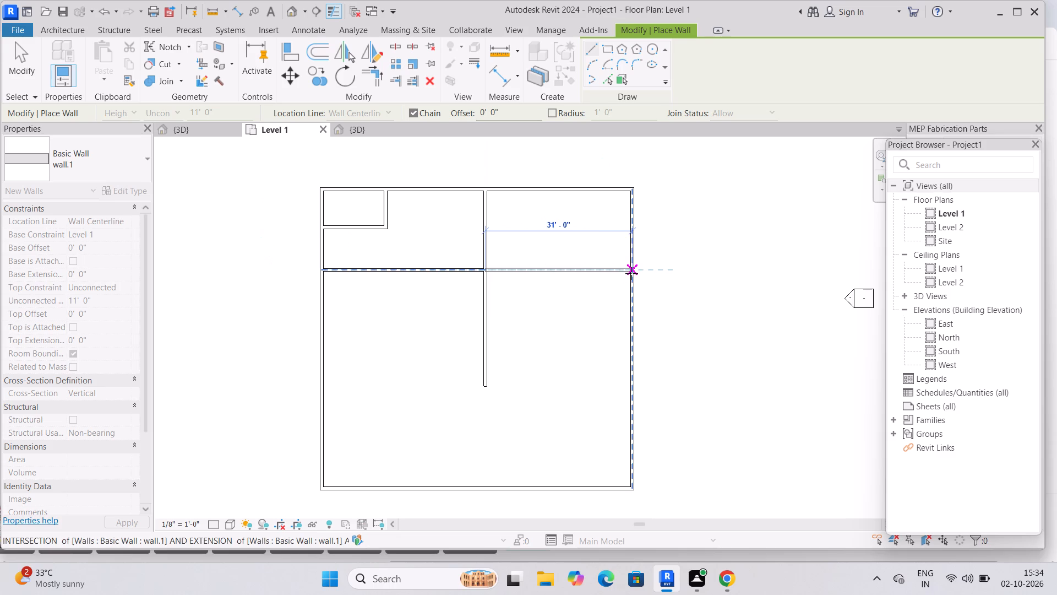
pyautogui.click(632, 273)
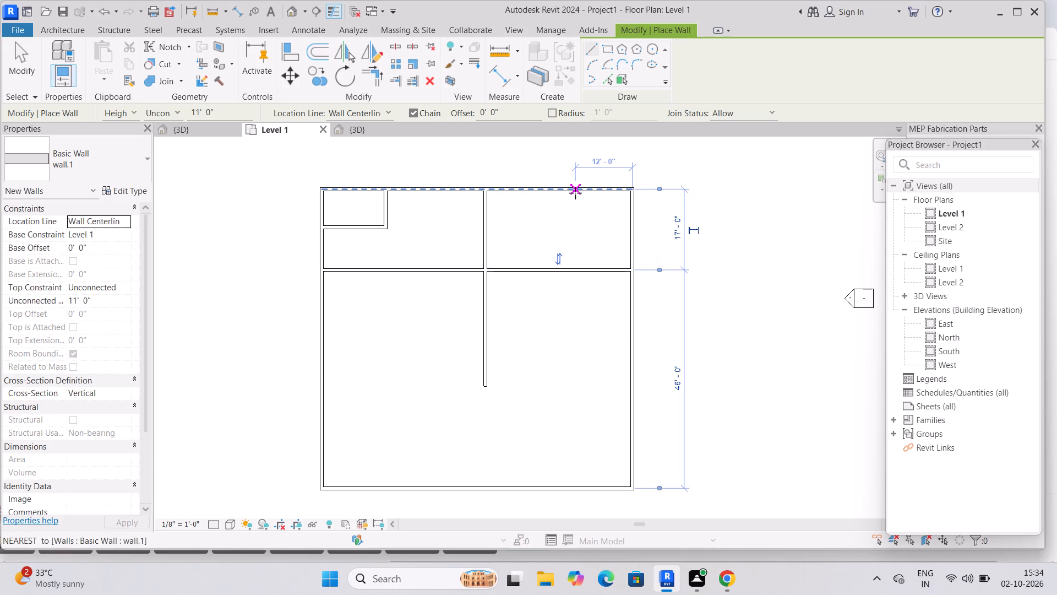
pyautogui.click(575, 193)
pyautogui.click(571, 232)
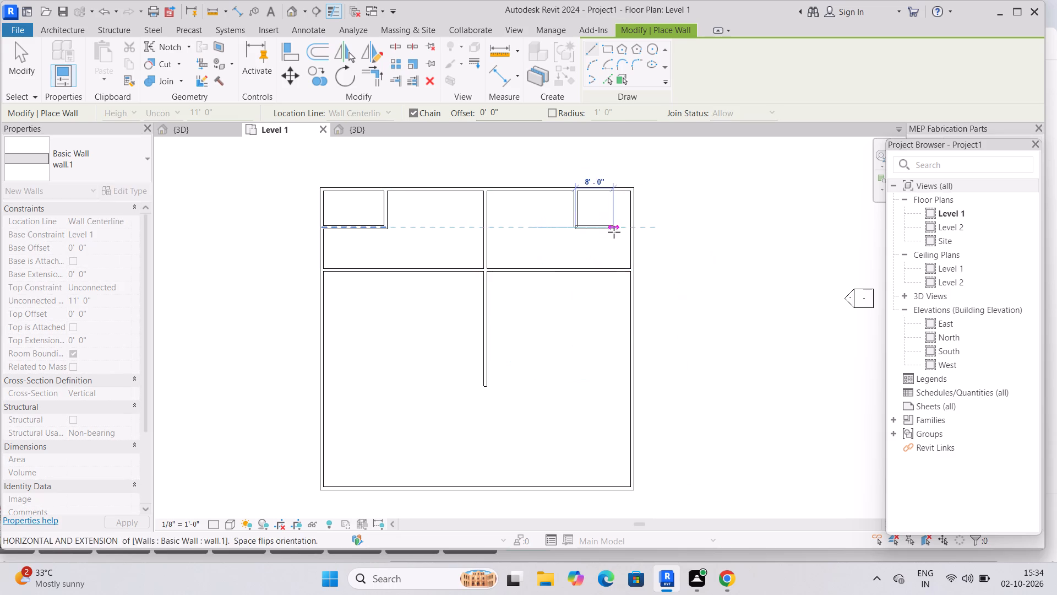
pyautogui.click(631, 232)
pyautogui.press('Escape')
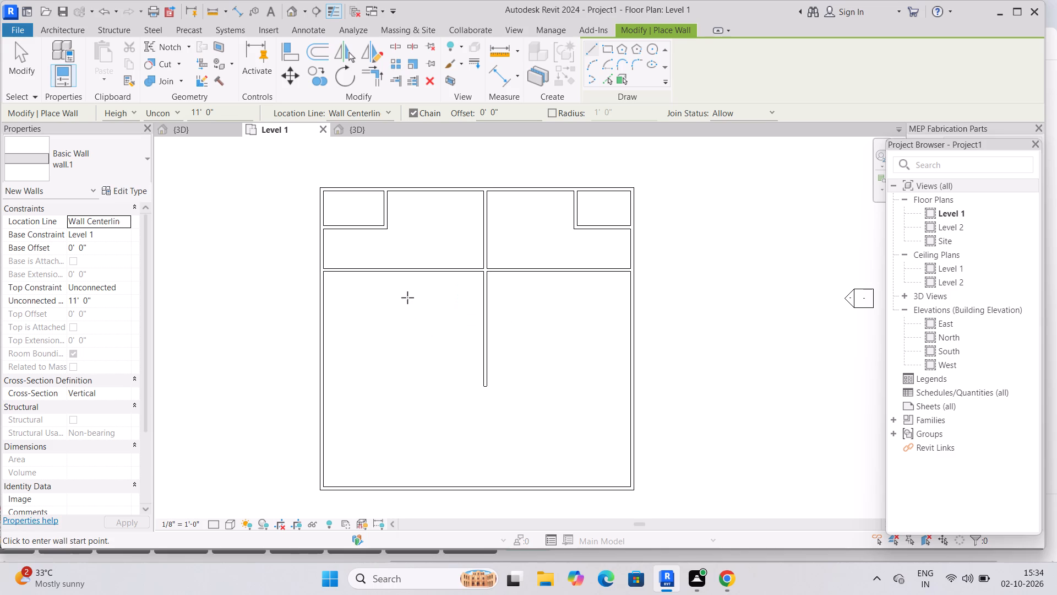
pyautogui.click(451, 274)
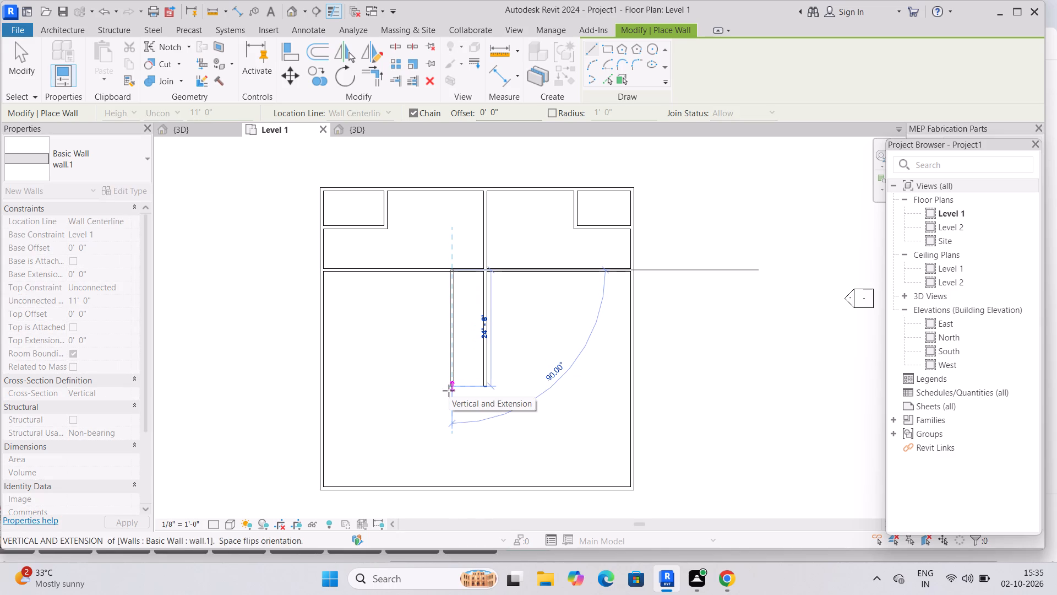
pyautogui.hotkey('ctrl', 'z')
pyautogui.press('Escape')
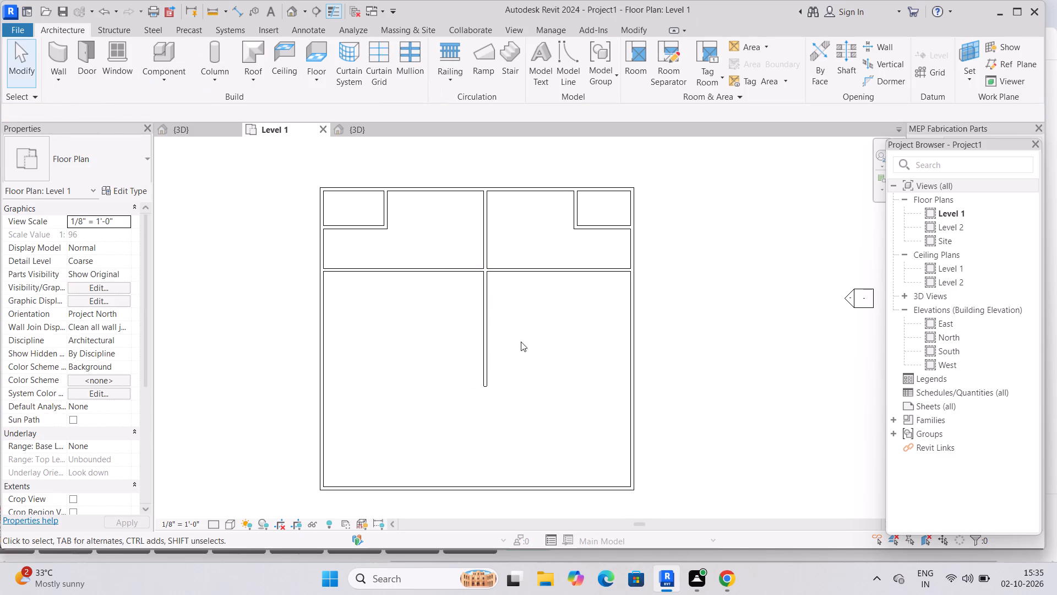
# Shorten the central vertical partition so its lower end stops at the horizontal partition between the upper rooms and the large space below.
pyautogui.moveTo(525, 333); pyautogui.dragTo(475, 382)
pyautogui.press('Escape')
pyautogui.click(485, 327)
pyautogui.moveTo(484, 389); pyautogui.dragTo(492, 340)
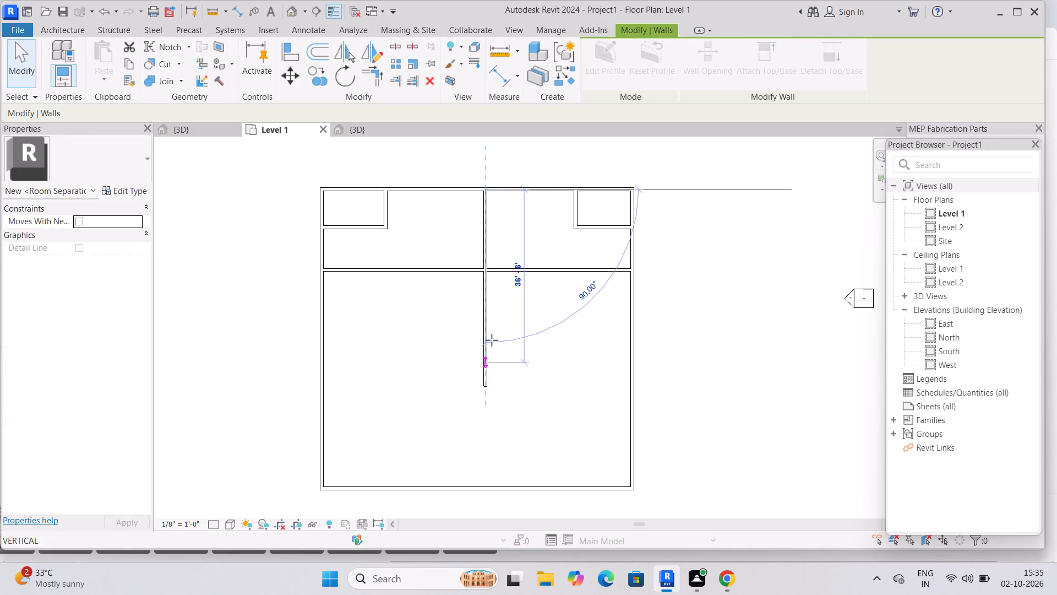
pyautogui.moveTo(492, 340); pyautogui.dragTo(487, 271)
pyautogui.click(509, 339)
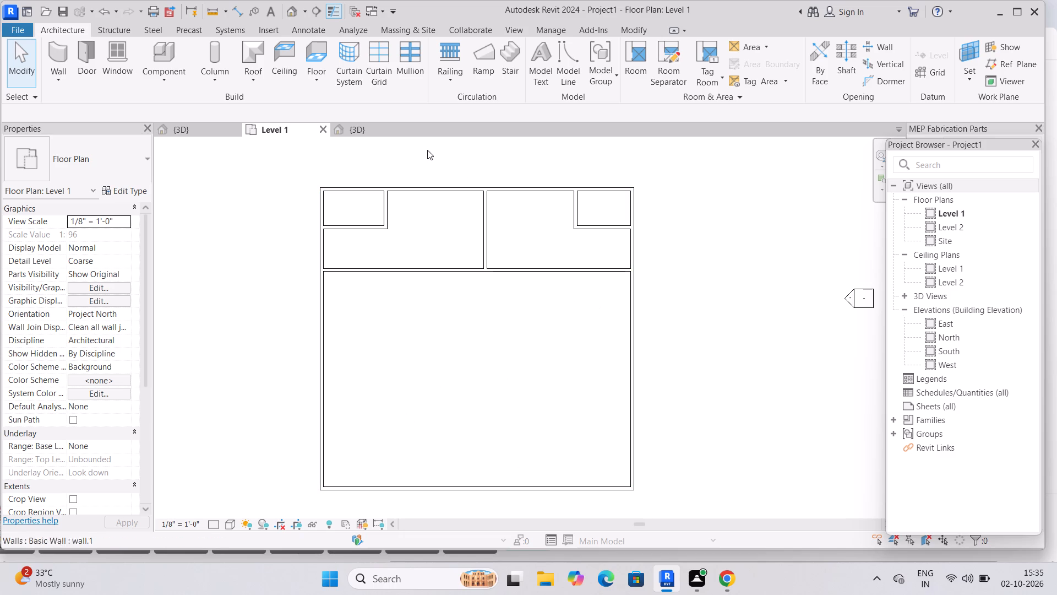
# Enclose a room about 17'-6" by 22'-6" with walls below the horizontal partition, against the plan's right outer wall.
pyautogui.click(58, 54)
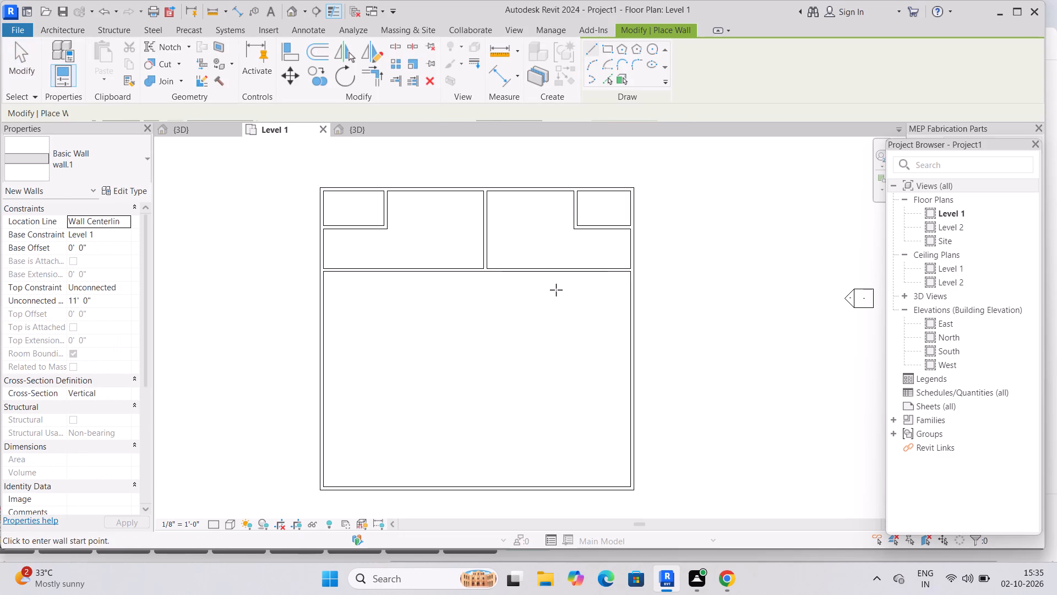
pyautogui.click(549, 272)
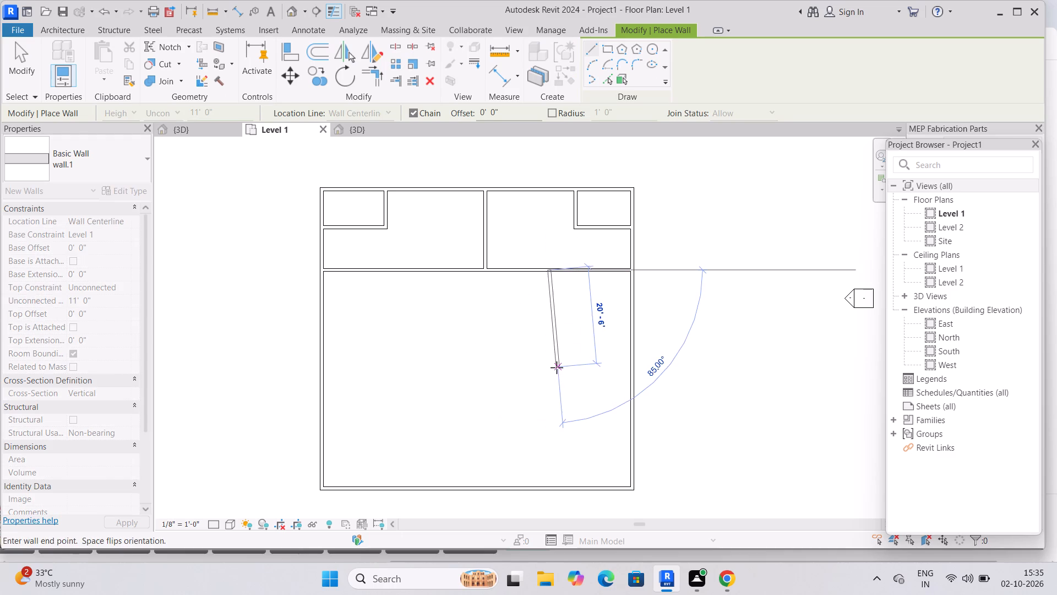
pyautogui.click(553, 377)
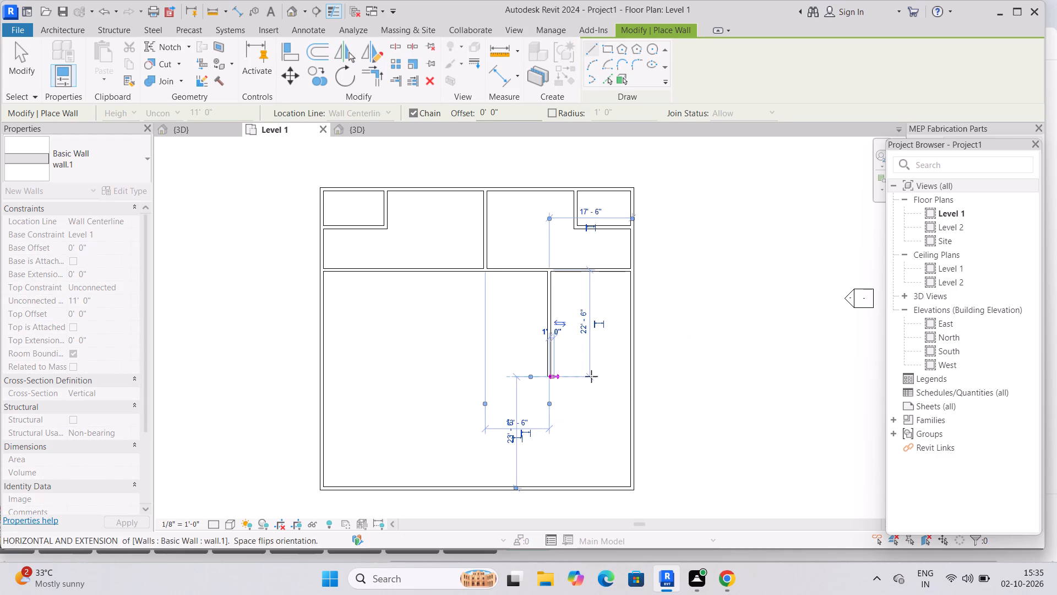
pyautogui.click(634, 374)
pyautogui.press('Escape')
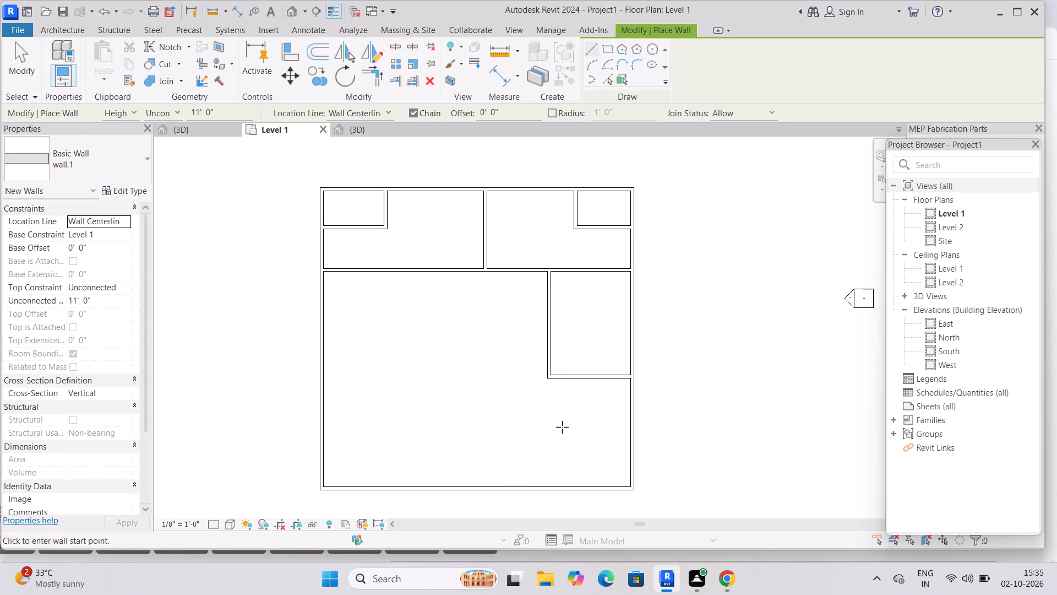
# Enclose a room about 22'-6" wide with two walls in the plan's bottom-left corner.
pyautogui.click(321, 409)
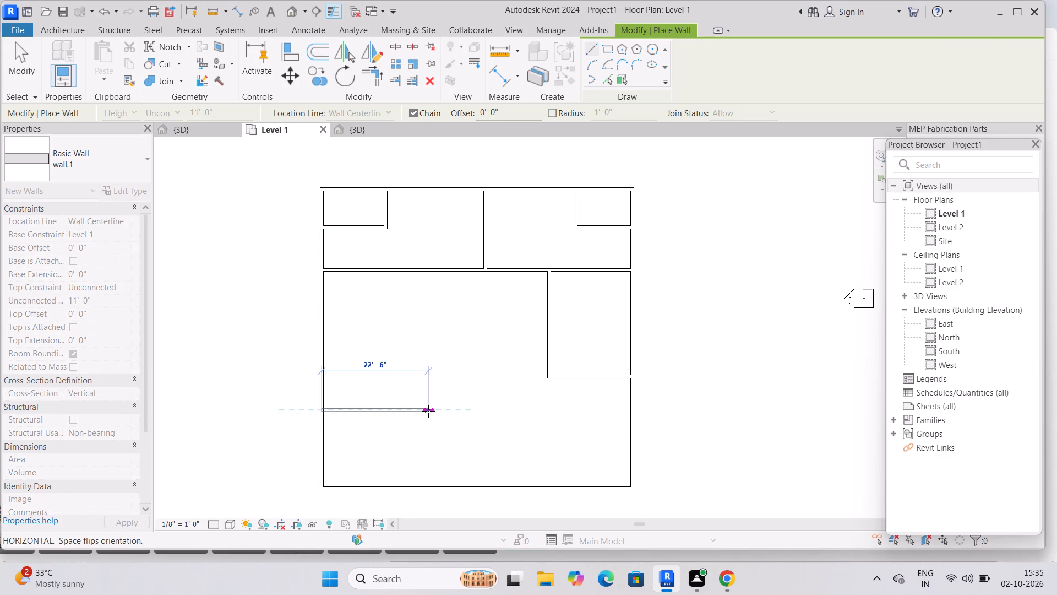
pyautogui.click(429, 411)
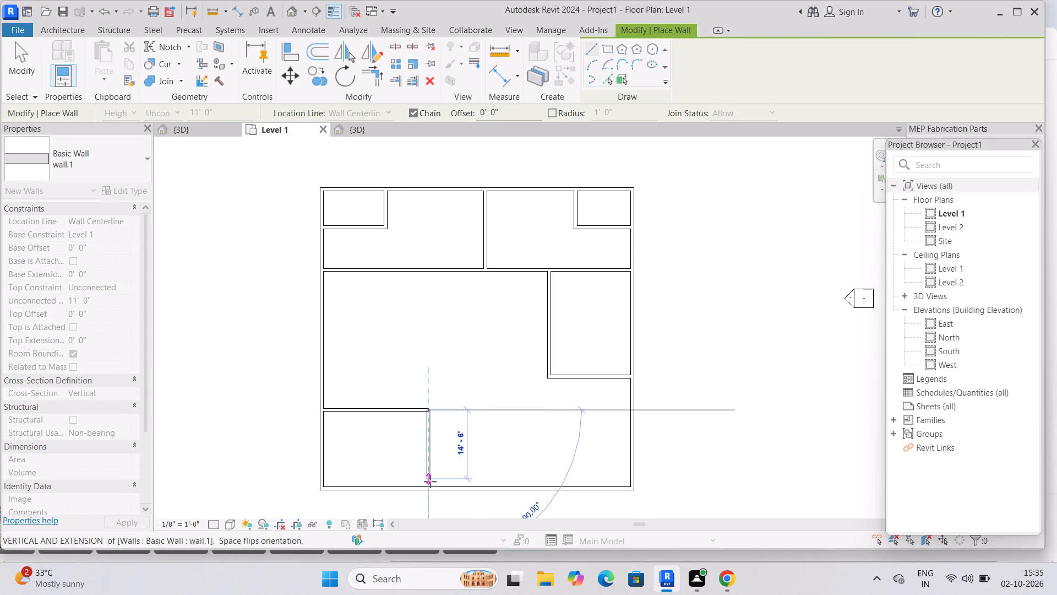
pyautogui.click(430, 484)
pyautogui.press('Escape')
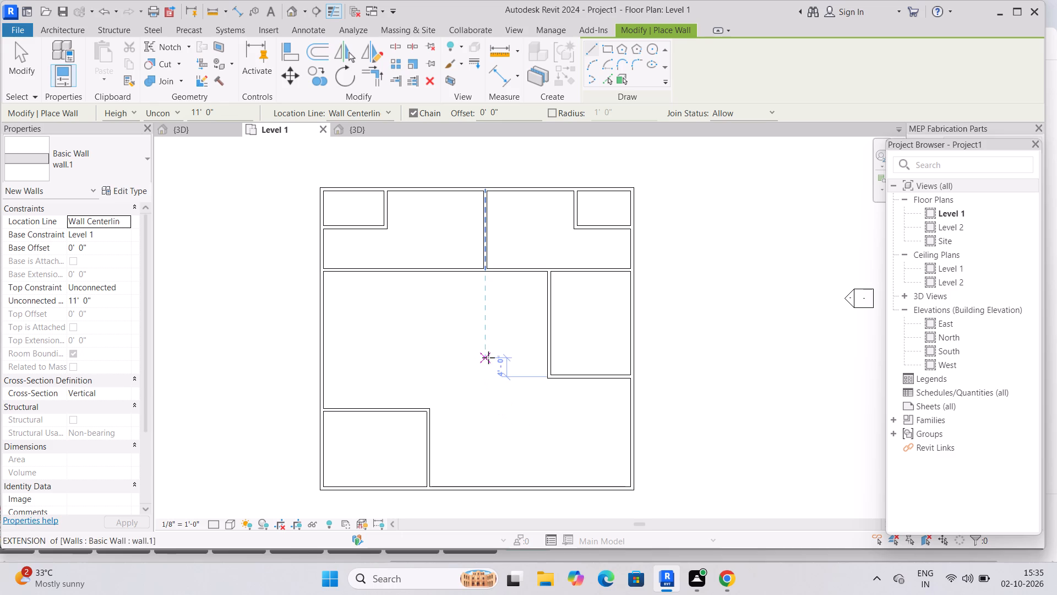
# Place two mirrored Single-Flush 36" x 84" doors in the horizontal partition, about 2' either side of the central vertical partition.
pyautogui.click(72, 31)
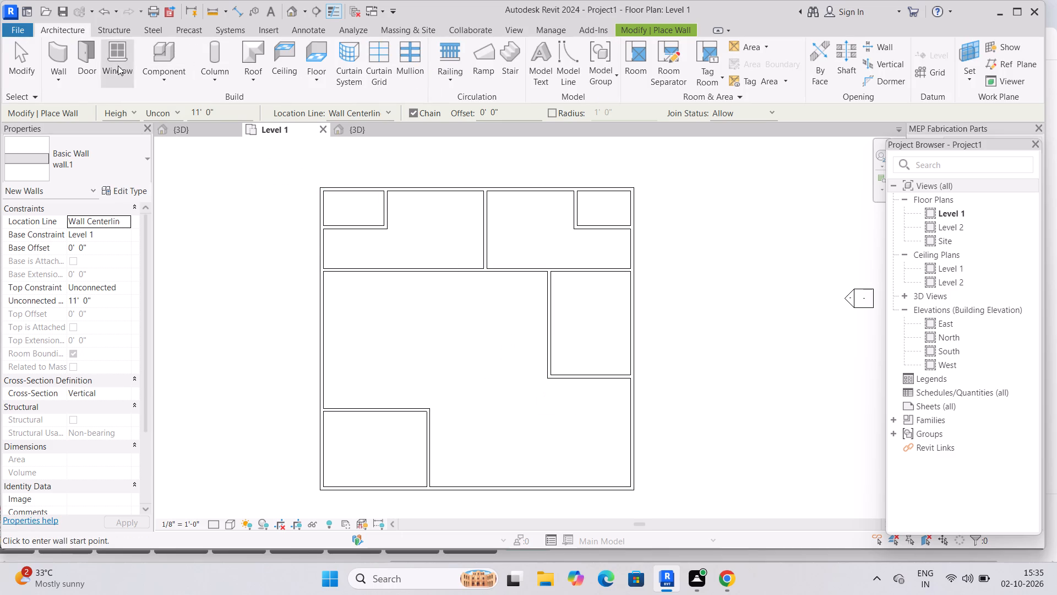
pyautogui.click(86, 53)
pyautogui.click(132, 166)
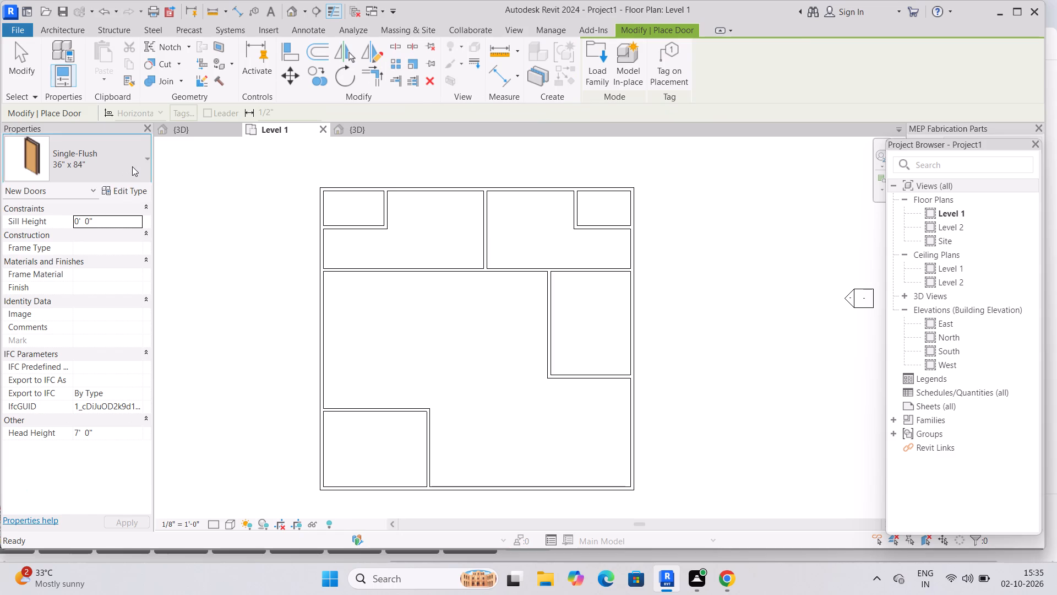
pyautogui.click(83, 336)
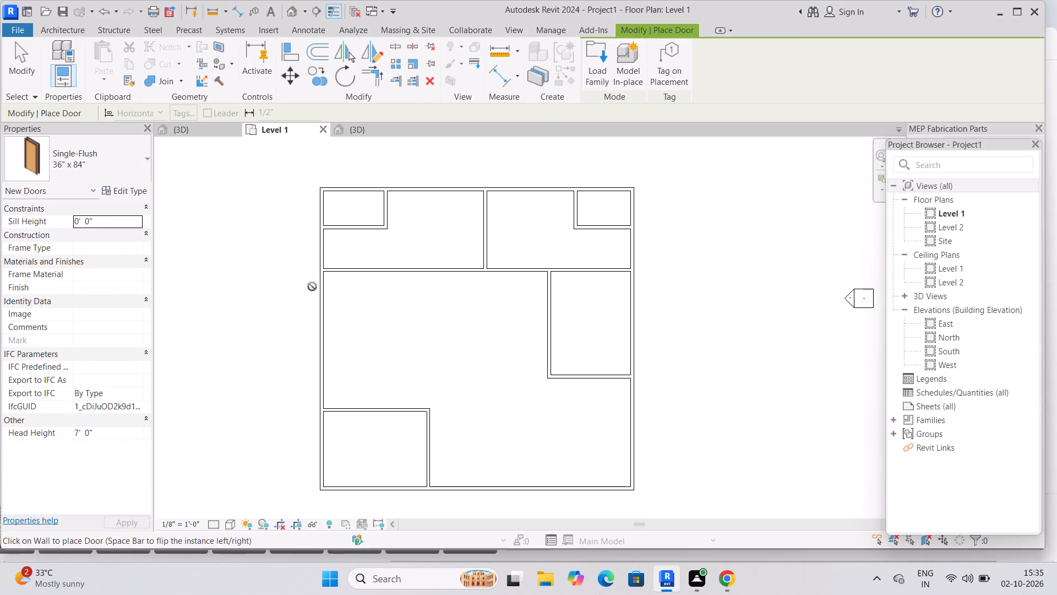
pyautogui.click(475, 264)
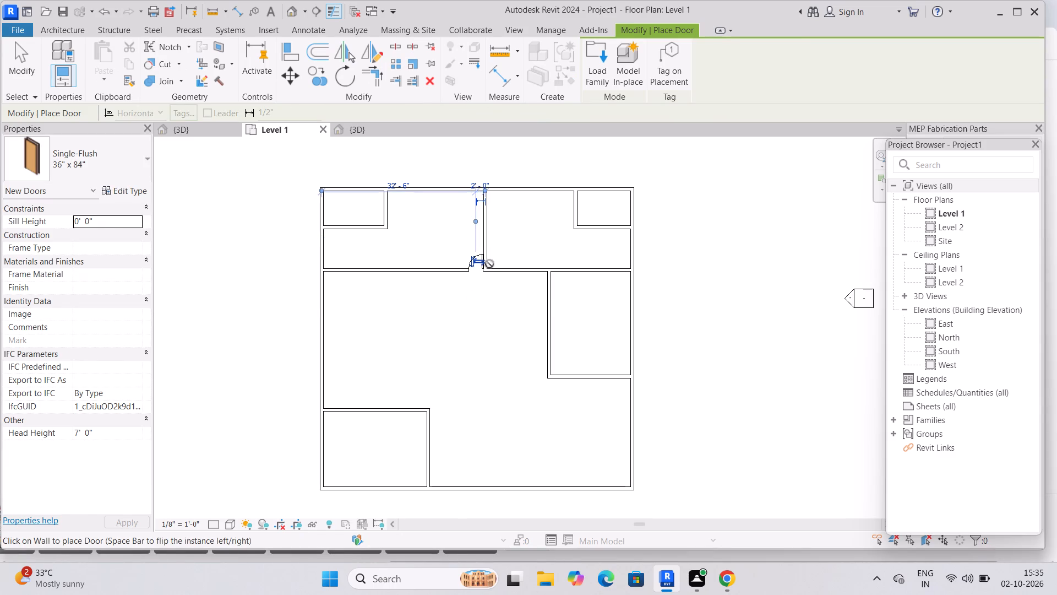
pyautogui.press('space')
pyautogui.click(495, 263)
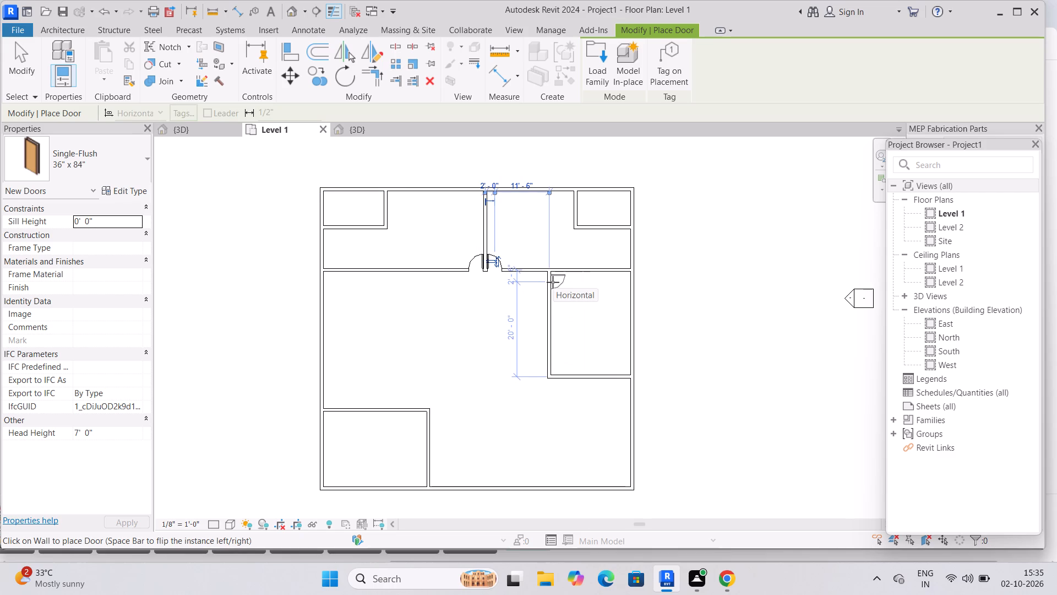
# Switch to the 3D view of the c wt u 01.rvt project and examine the finished house from all sides and up close.
pyautogui.click(205, 133)
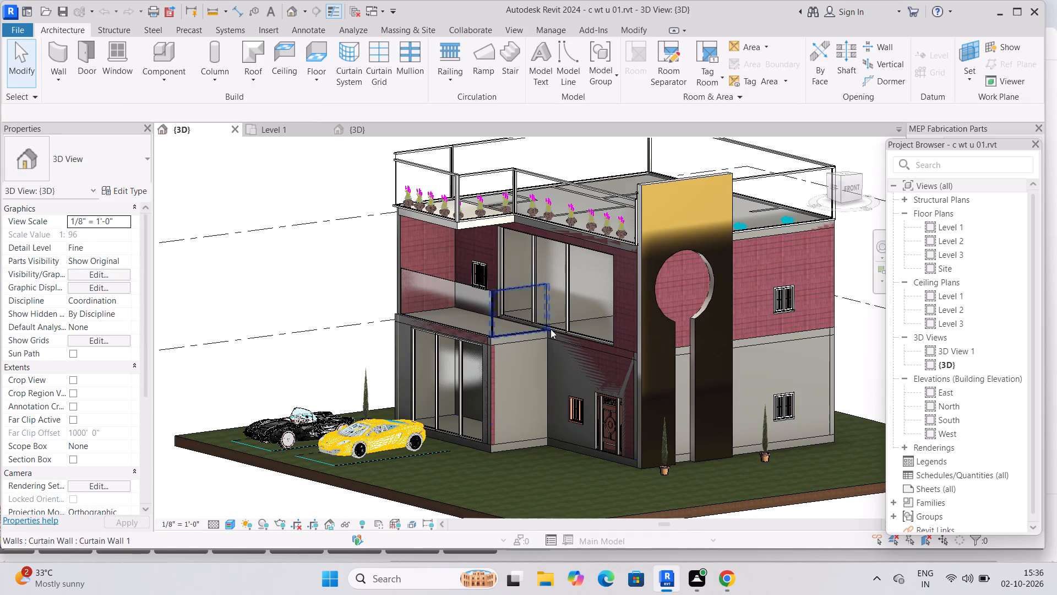
pyautogui.moveTo(576, 401); pyautogui.dragTo(468, 385, button='middle')
pyautogui.scroll(-3, 476, 383)
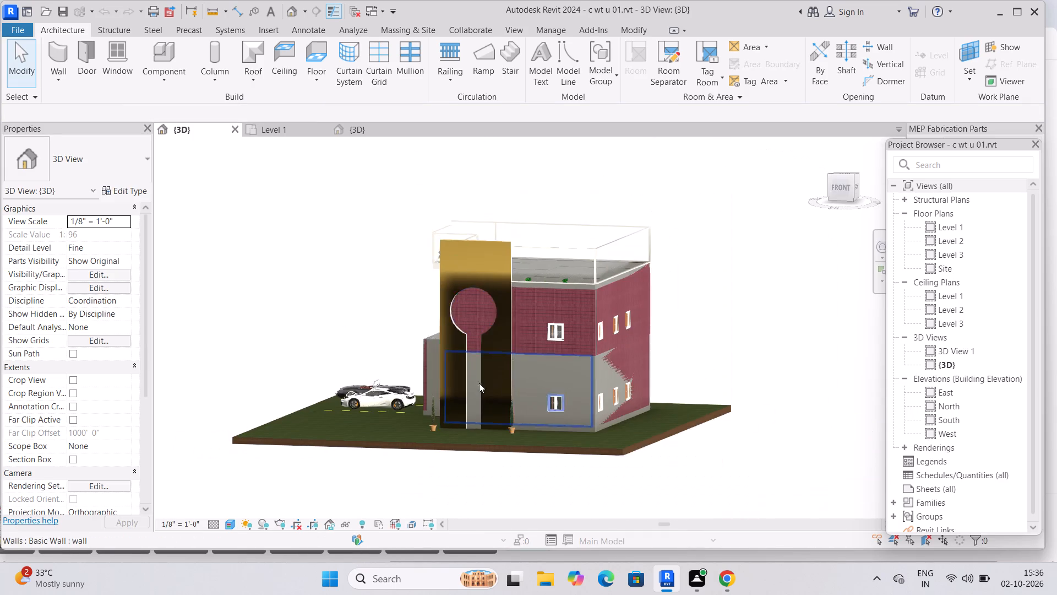
pyautogui.moveTo(533, 377); pyautogui.dragTo(345, 388, button='middle')
pyautogui.moveTo(570, 383); pyautogui.dragTo(555, 387, button='middle')
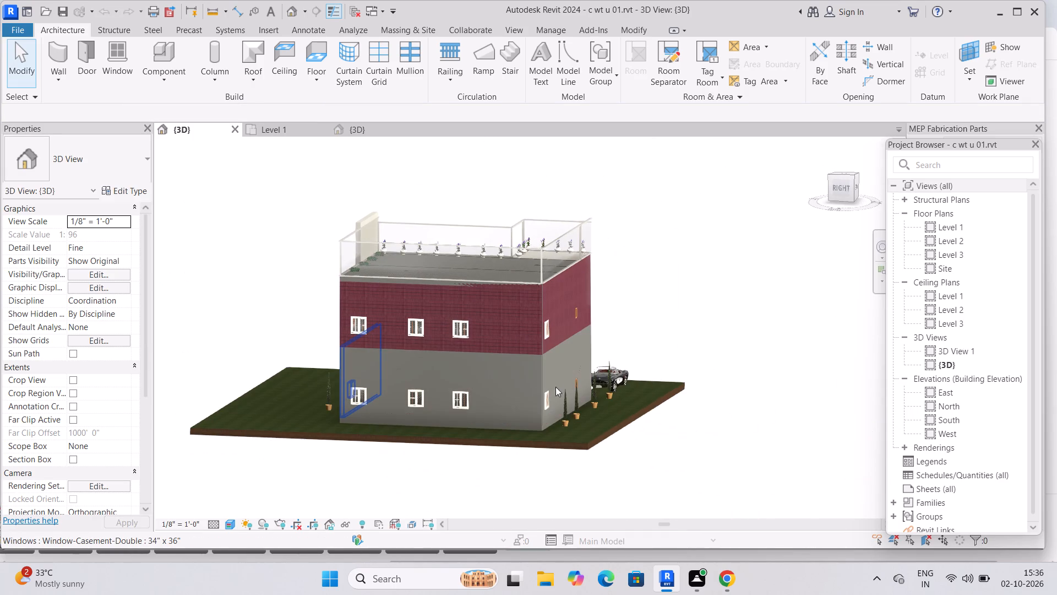
pyautogui.moveTo(555, 387); pyautogui.dragTo(412, 389, button='middle')
pyautogui.moveTo(615, 375); pyautogui.dragTo(432, 414, button='middle')
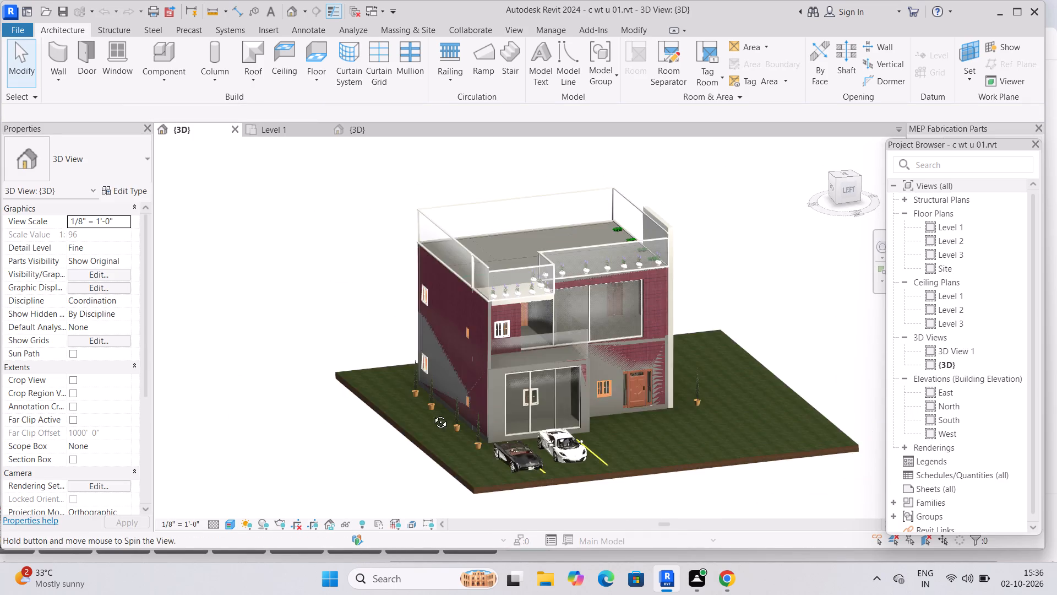
pyautogui.moveTo(432, 414); pyautogui.dragTo(426, 418, button='middle')
pyautogui.moveTo(564, 403); pyautogui.dragTo(438, 415, button='middle')
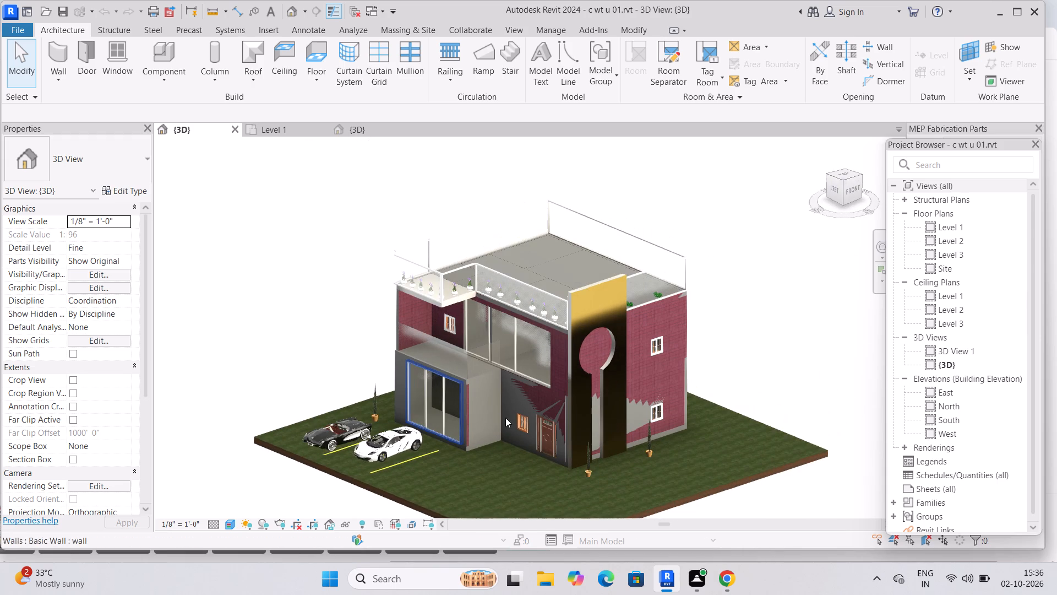
pyautogui.moveTo(528, 420); pyautogui.dragTo(507, 380, button='middle')
pyautogui.scroll(1, 459, 459)
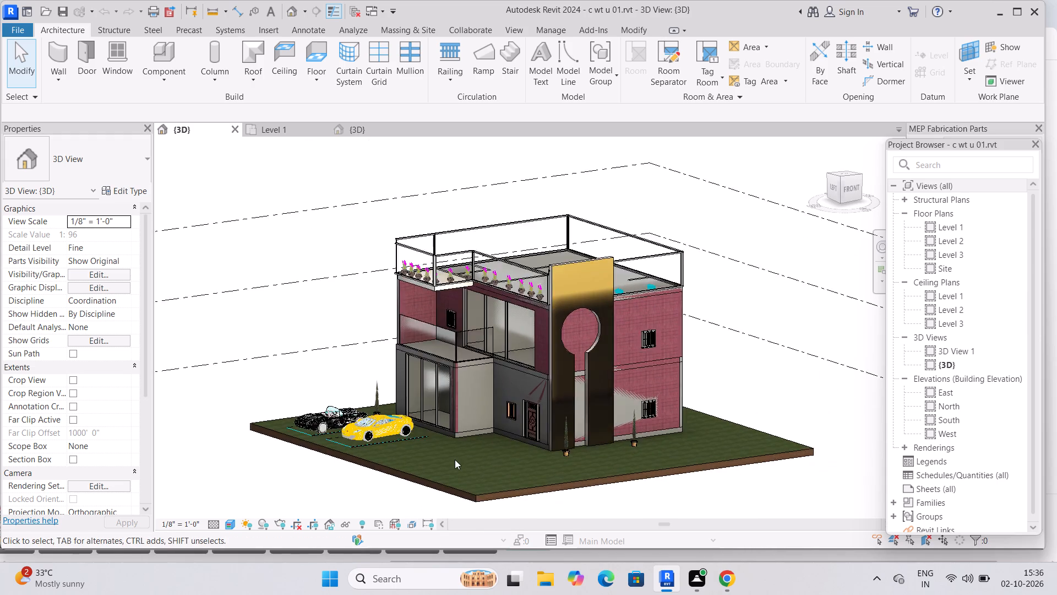
pyautogui.scroll(4, 455, 459)
pyautogui.moveTo(495, 398); pyautogui.dragTo(536, 405, button='middle')
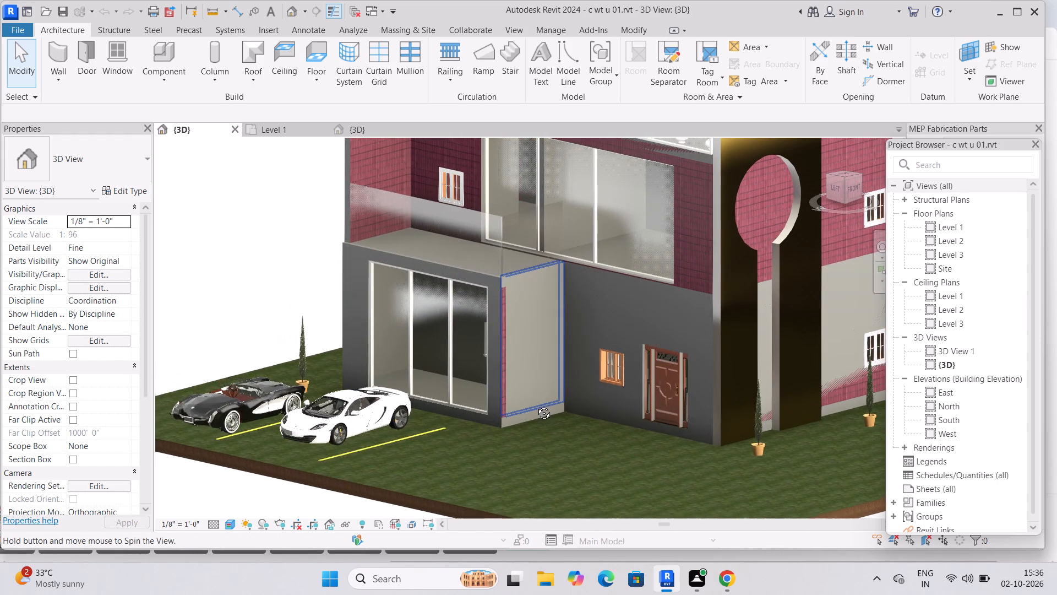
pyautogui.moveTo(536, 405); pyautogui.dragTo(536, 405, button='middle')
pyautogui.keyDown('shift'); pyautogui.scroll(1, 536, 405); pyautogui.keyUp('shift')
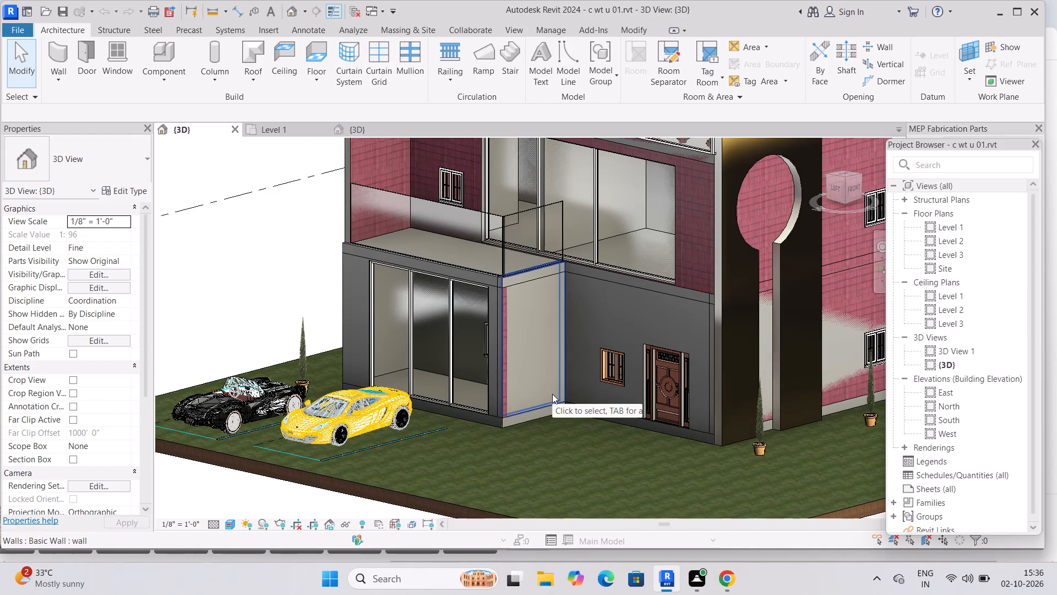
pyautogui.scroll(1, 552, 394)
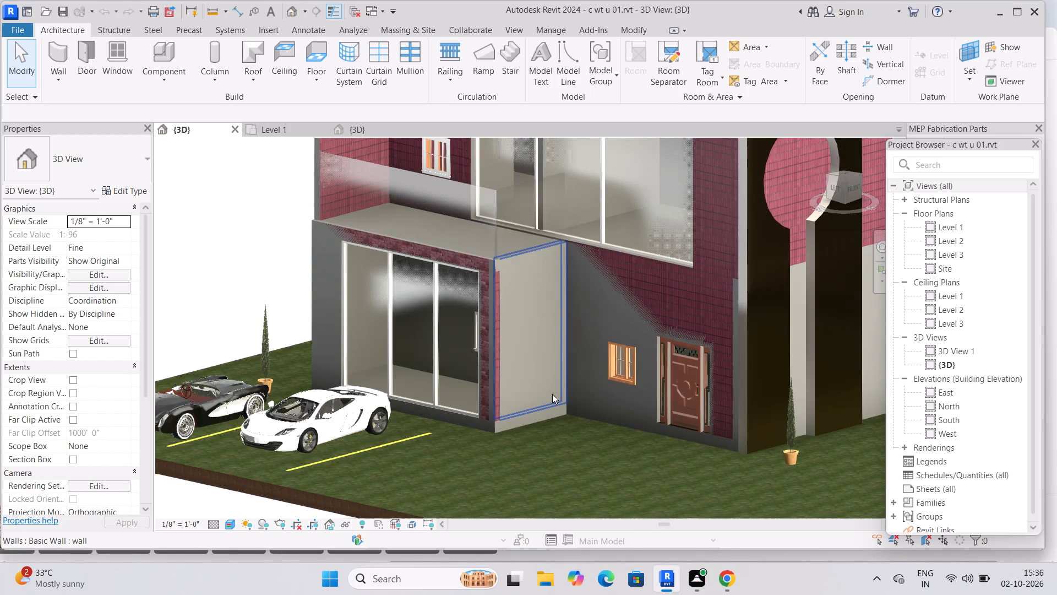
pyautogui.moveTo(519, 373); pyautogui.dragTo(499, 402, button='middle')
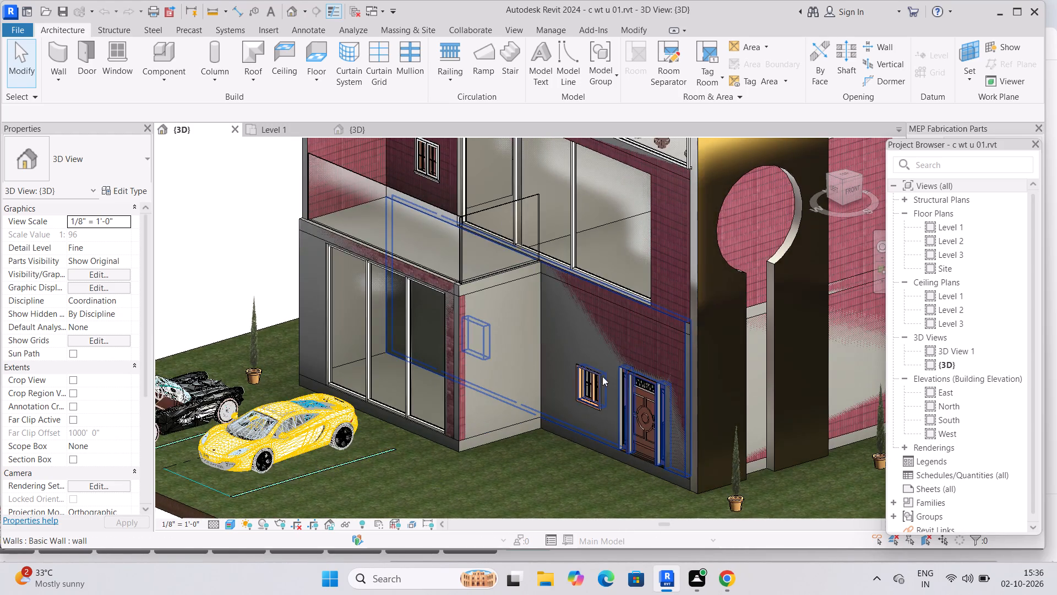
pyautogui.scroll(1, 603, 391)
pyautogui.moveTo(587, 419); pyautogui.dragTo(571, 479, button='middle')
pyautogui.scroll(-4, 575, 464)
pyautogui.moveTo(577, 463); pyautogui.dragTo(589, 458, button='middle')
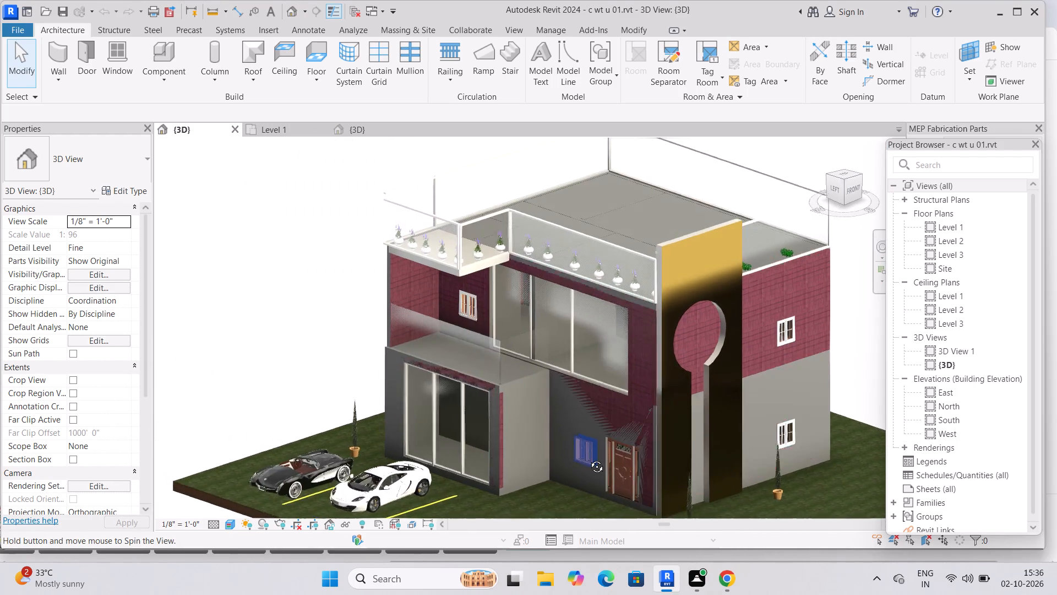
pyautogui.moveTo(589, 458); pyautogui.dragTo(599, 450, button='middle')
pyautogui.moveTo(588, 455); pyautogui.dragTo(567, 442, button='middle')
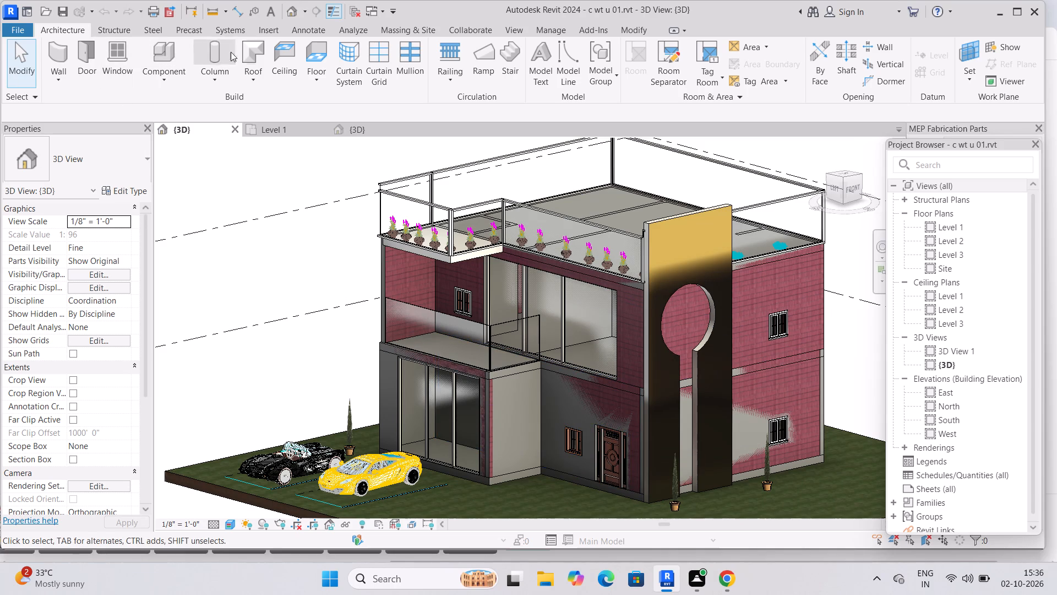
# Browse the finished house project's material list in the Material Browser and view the appearance settings of the Flor material.
pyautogui.click(559, 34)
pyautogui.click(62, 62)
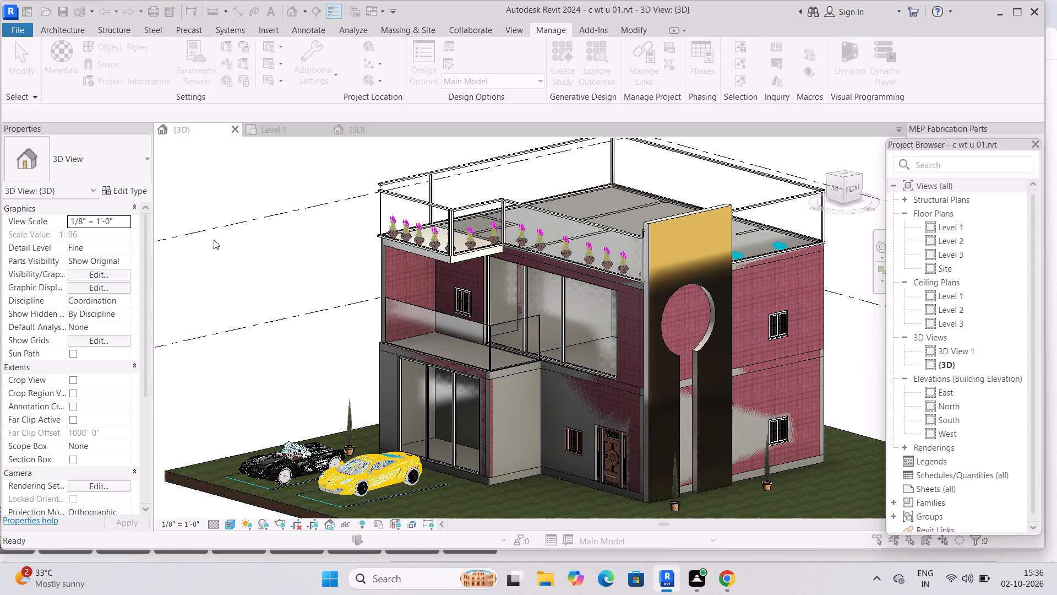
pyautogui.scroll(-4, 461, 305)
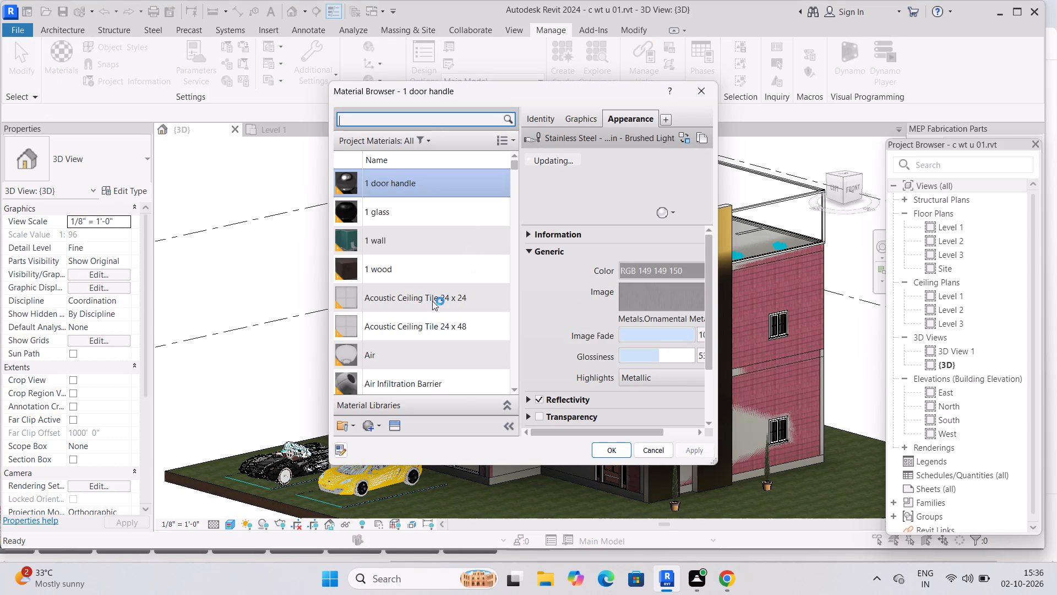
pyautogui.scroll(-7, 402, 298)
pyautogui.scroll(1, 402, 298)
pyautogui.scroll(-10, 402, 298)
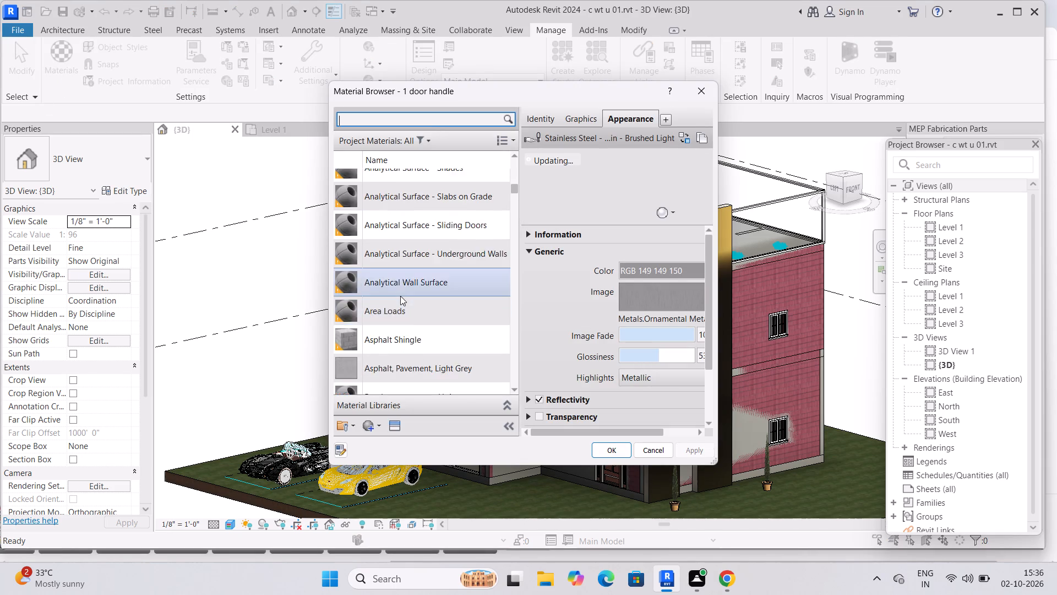
pyautogui.scroll(-7, 400, 296)
pyautogui.scroll(1, 400, 295)
pyautogui.scroll(-3, 400, 295)
pyautogui.scroll(1, 400, 295)
pyautogui.scroll(-12, 400, 295)
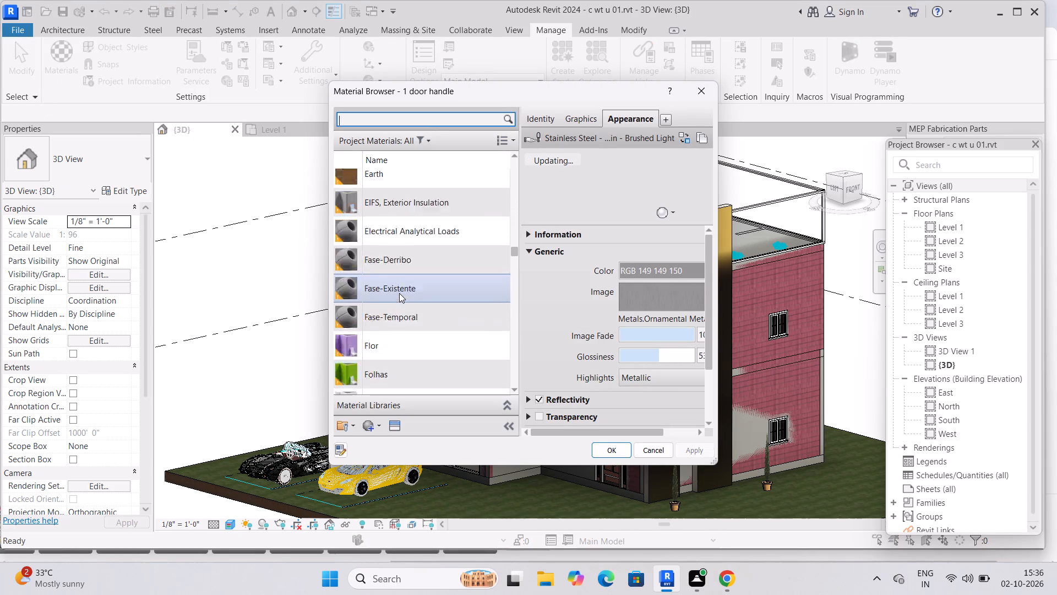
pyautogui.scroll(-16, 399, 293)
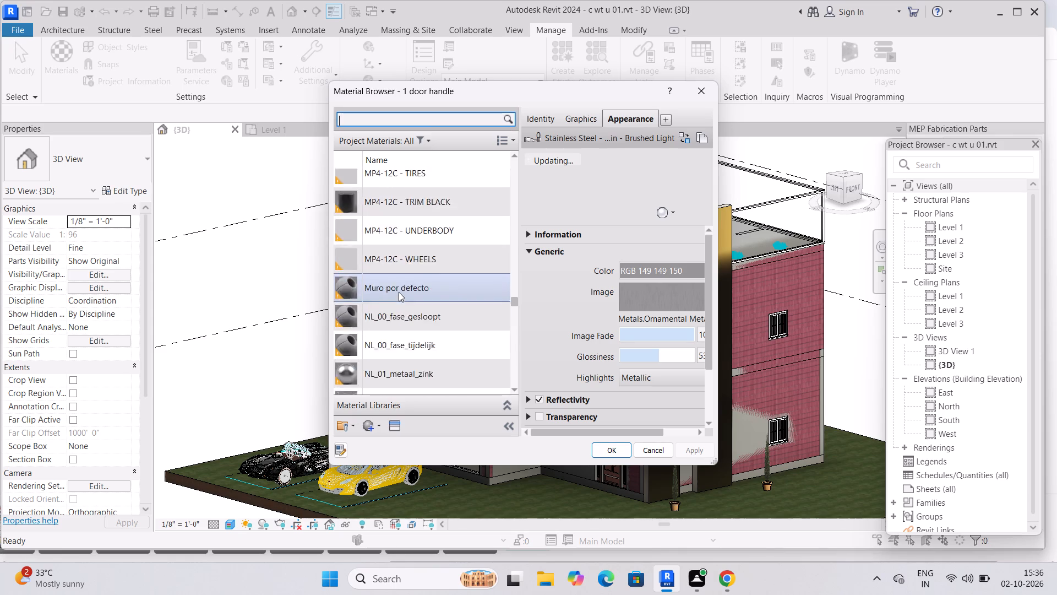
pyautogui.scroll(-18, 399, 292)
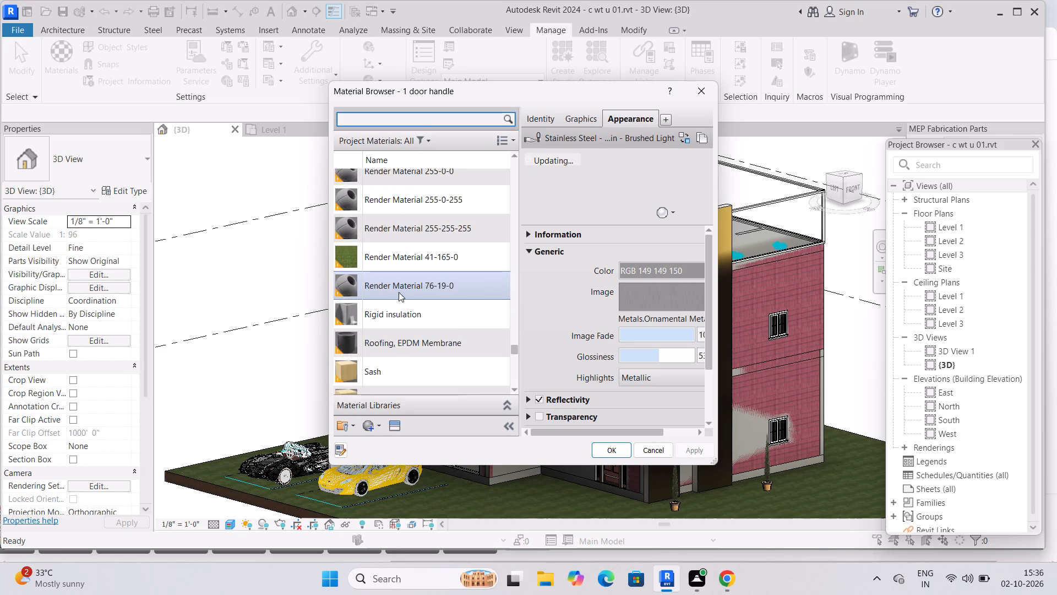
pyautogui.scroll(-12, 399, 292)
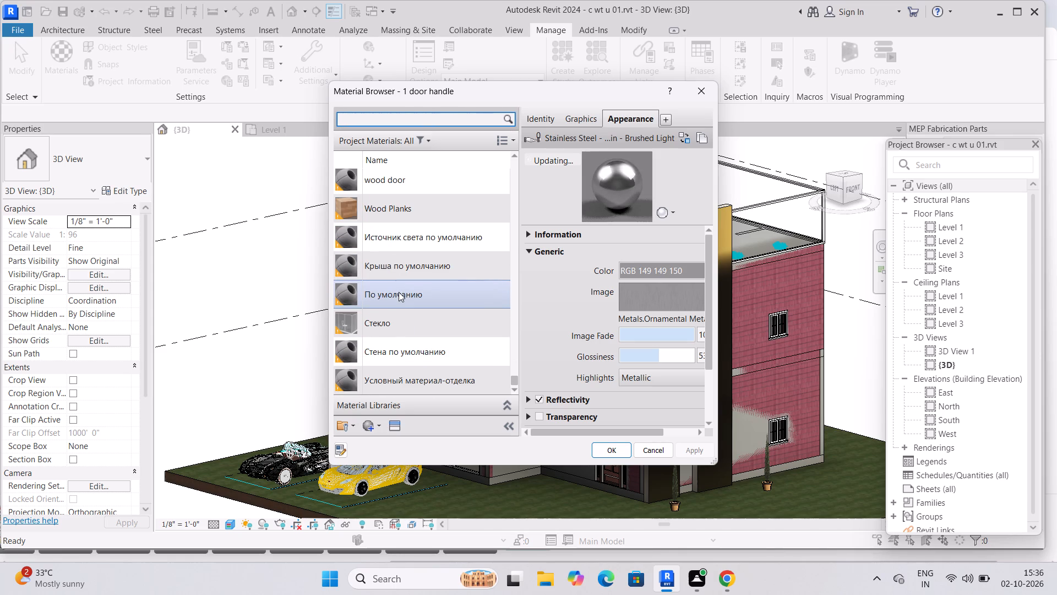
pyautogui.scroll(-7, 399, 292)
pyautogui.scroll(1, 450, 237)
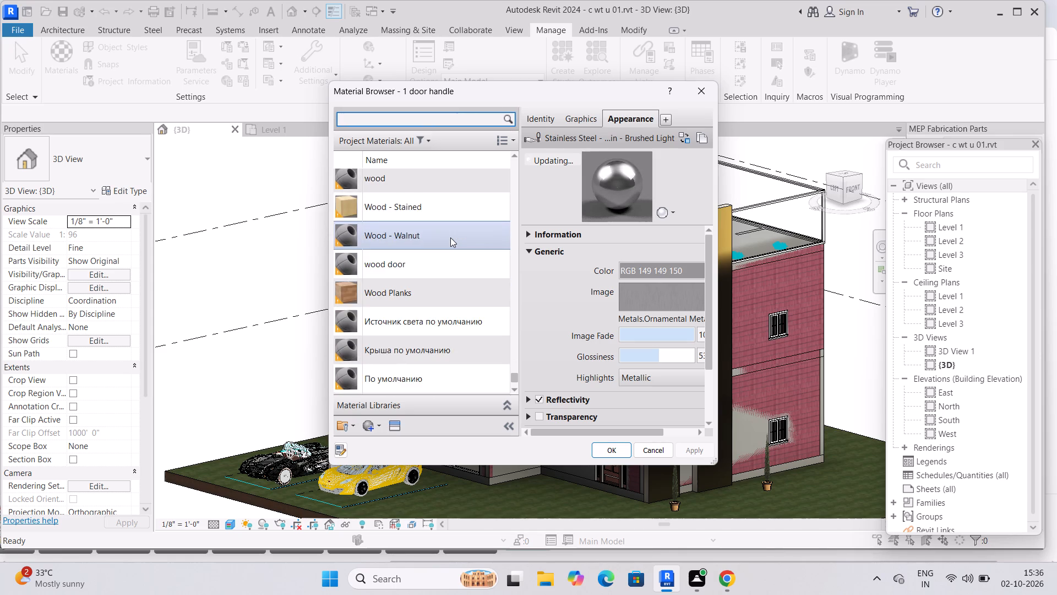
pyautogui.scroll(17, 450, 237)
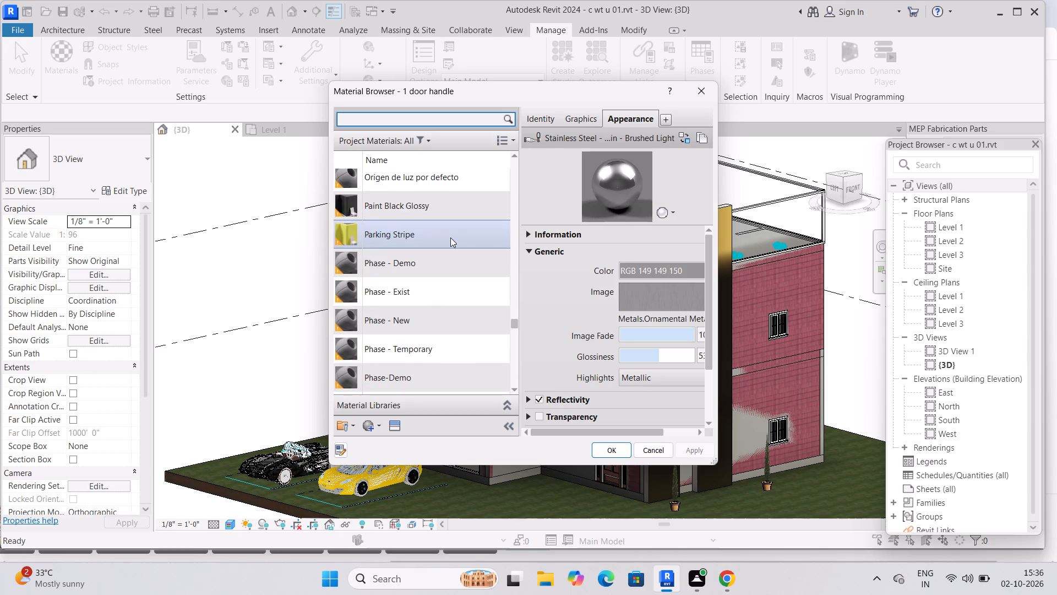
pyautogui.scroll(20, 450, 237)
pyautogui.scroll(5, 448, 237)
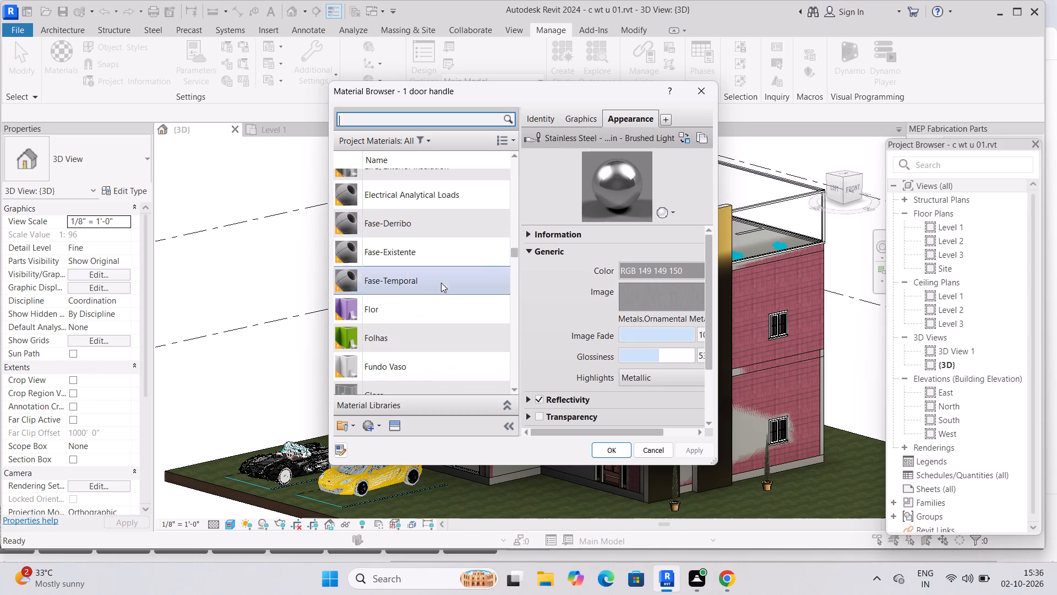
pyautogui.click(435, 307)
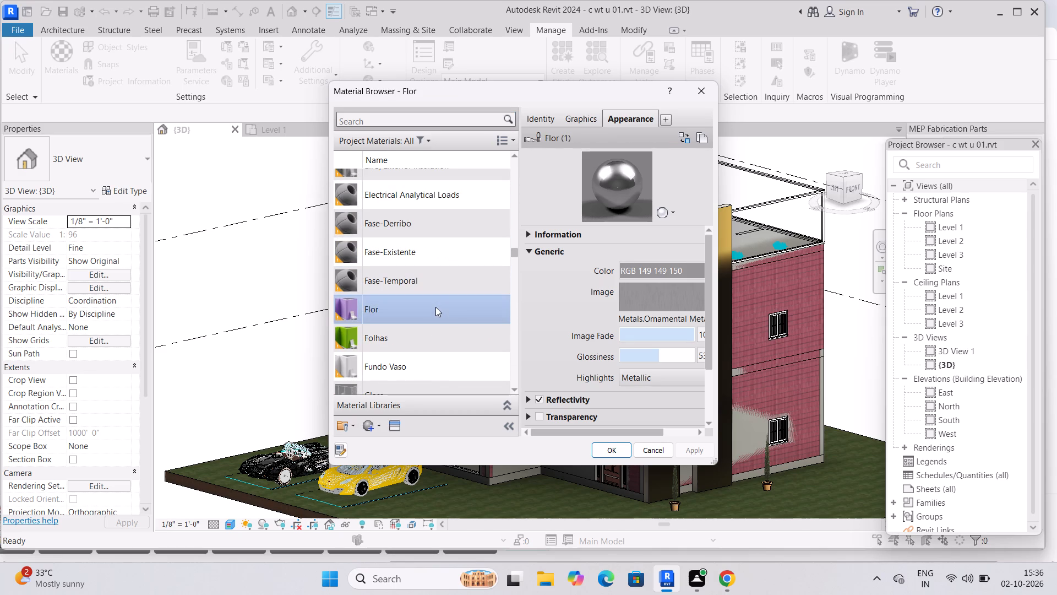
pyautogui.click(607, 451)
pyautogui.click(519, 408)
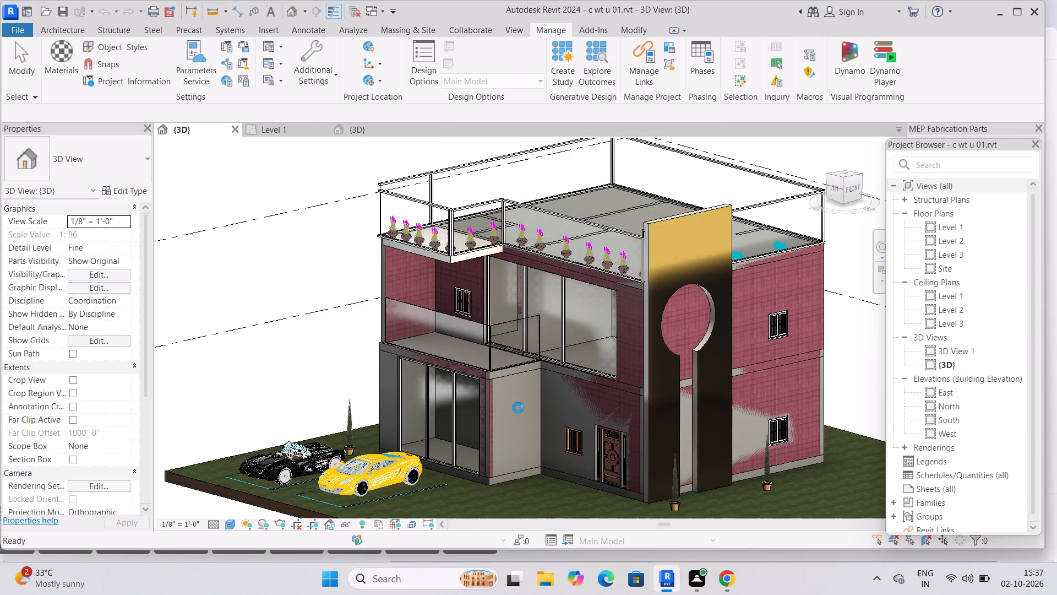
pyautogui.click(511, 414)
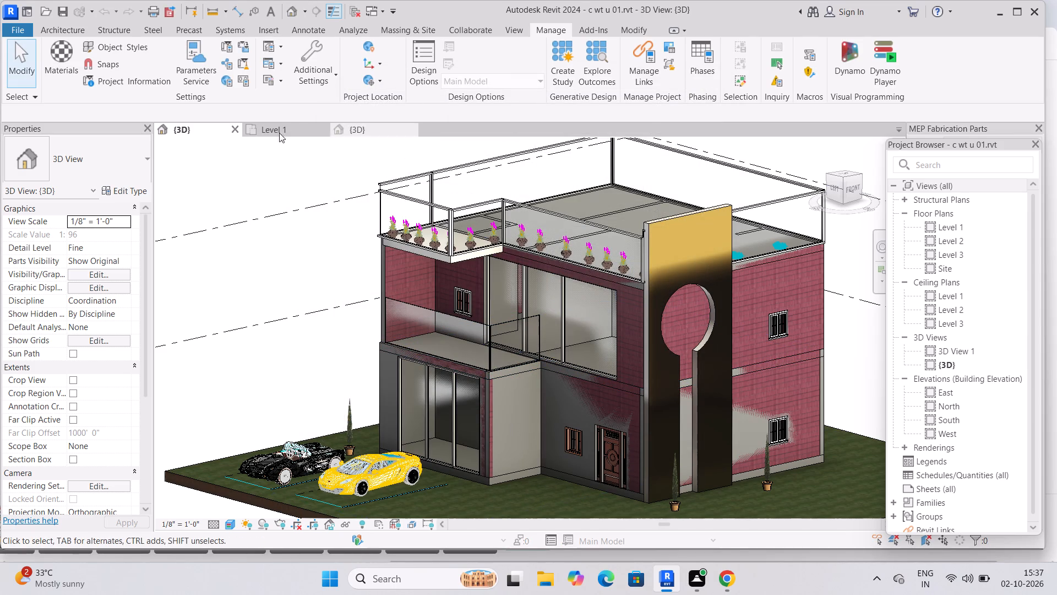
# In Project1's Level 1 plan, place mirrored Single-Flush 36" x 84" doors in the bottom walls of both small top-corner rooms, 2' from their right walls.
pyautogui.click(357, 132)
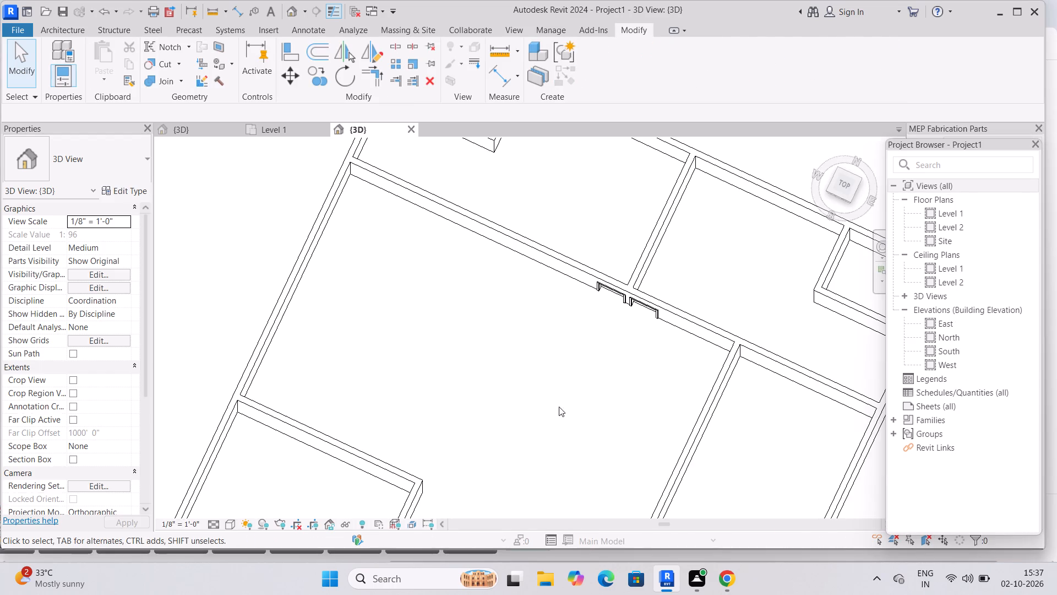
pyautogui.scroll(-5, 564, 375)
pyautogui.moveTo(572, 380); pyautogui.dragTo(487, 340, button='middle')
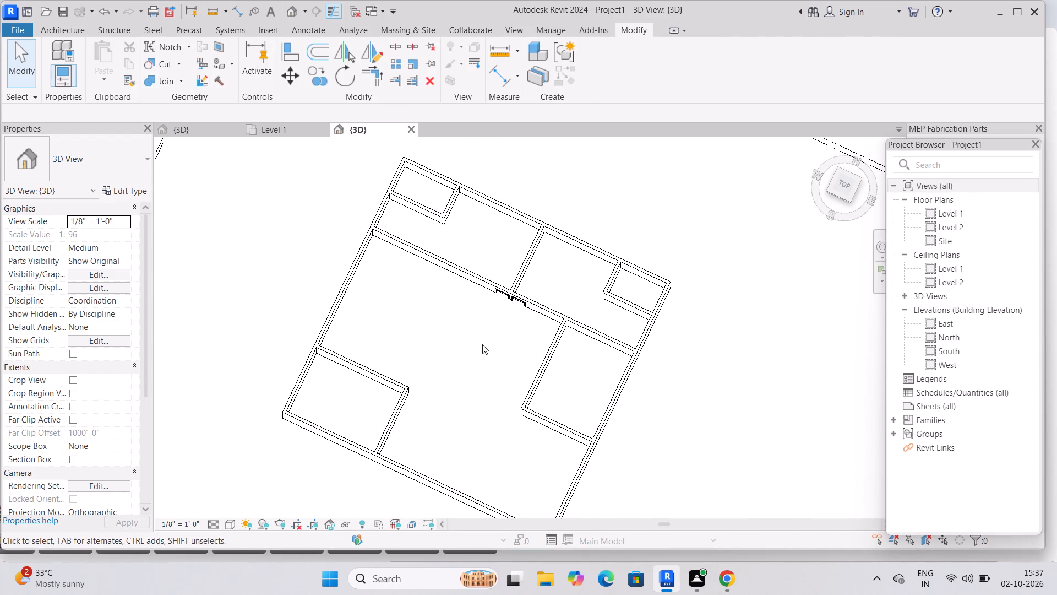
pyautogui.moveTo(482, 344); pyautogui.dragTo(517, 194, button='middle')
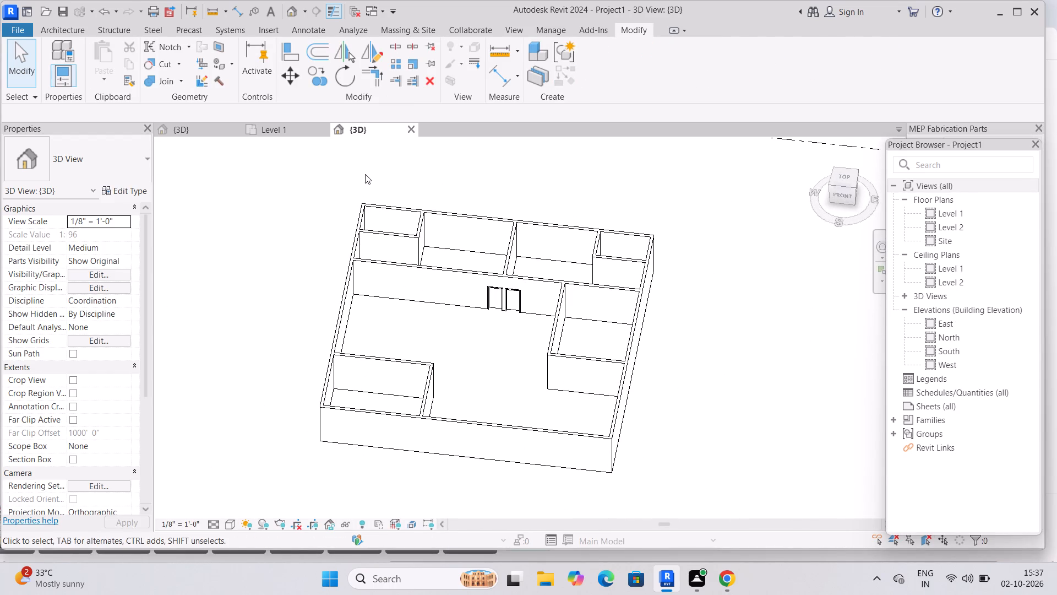
pyautogui.click(291, 131)
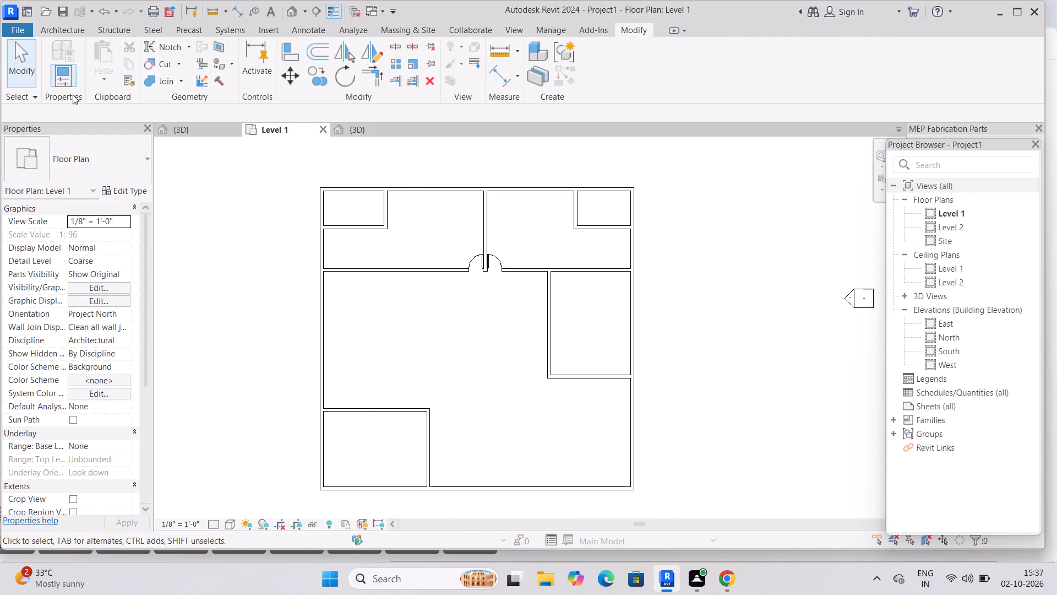
pyautogui.click(57, 28)
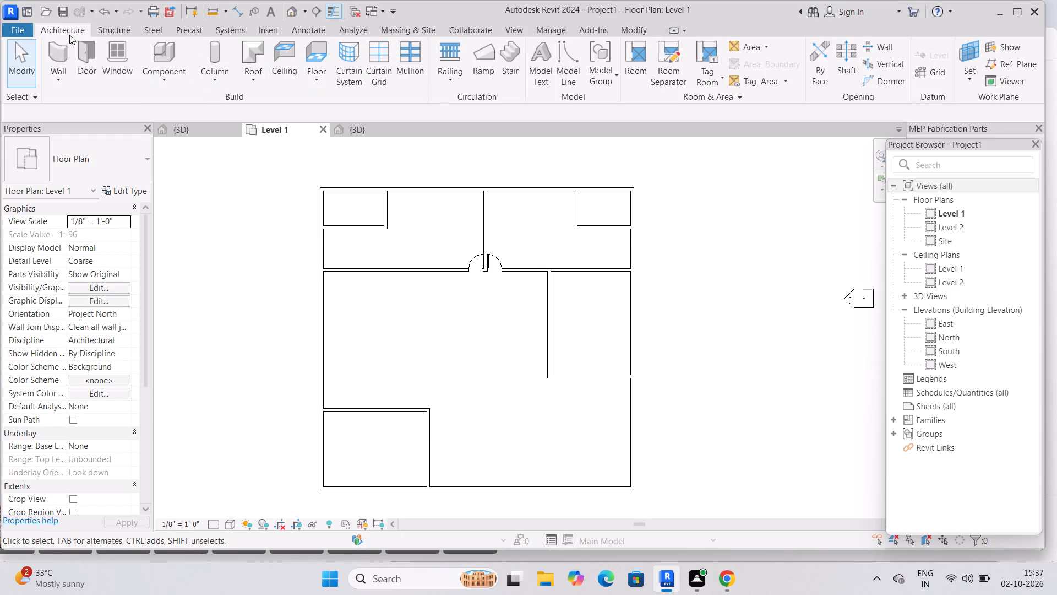
pyautogui.click(89, 46)
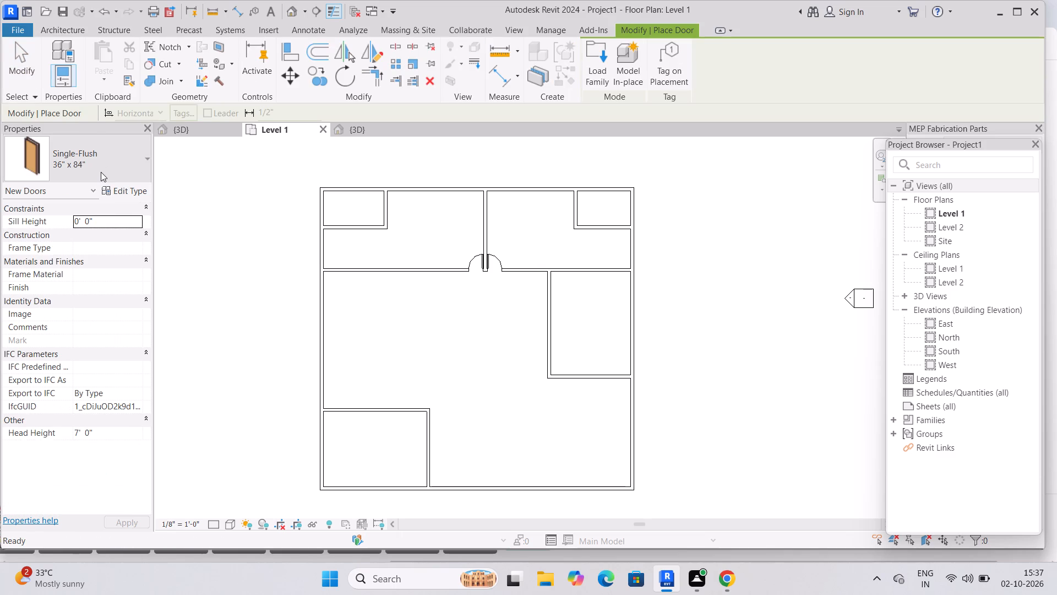
pyautogui.click(377, 224)
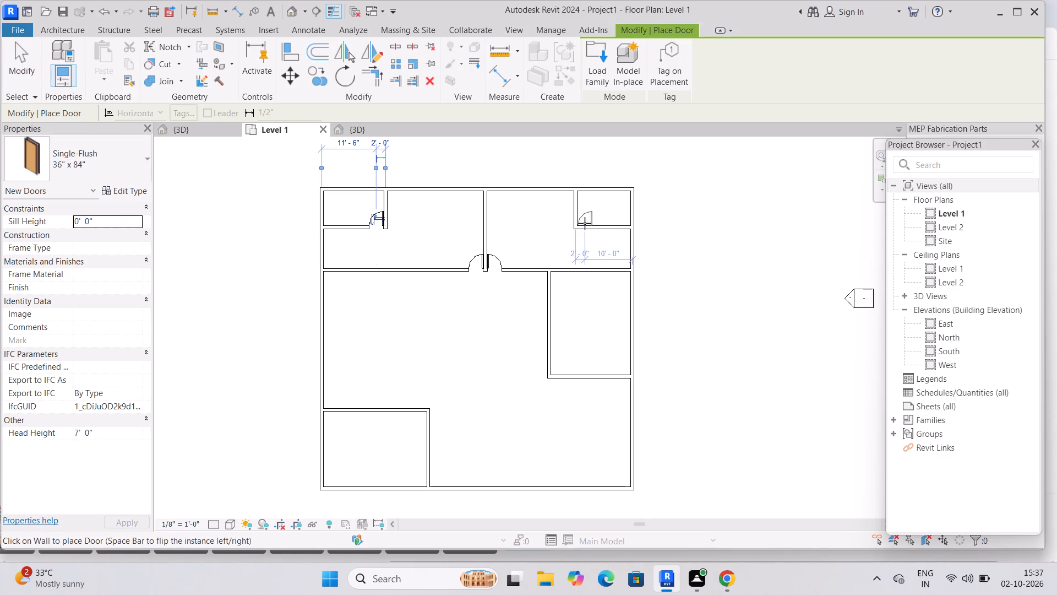
pyautogui.press('space')
pyautogui.click(623, 223)
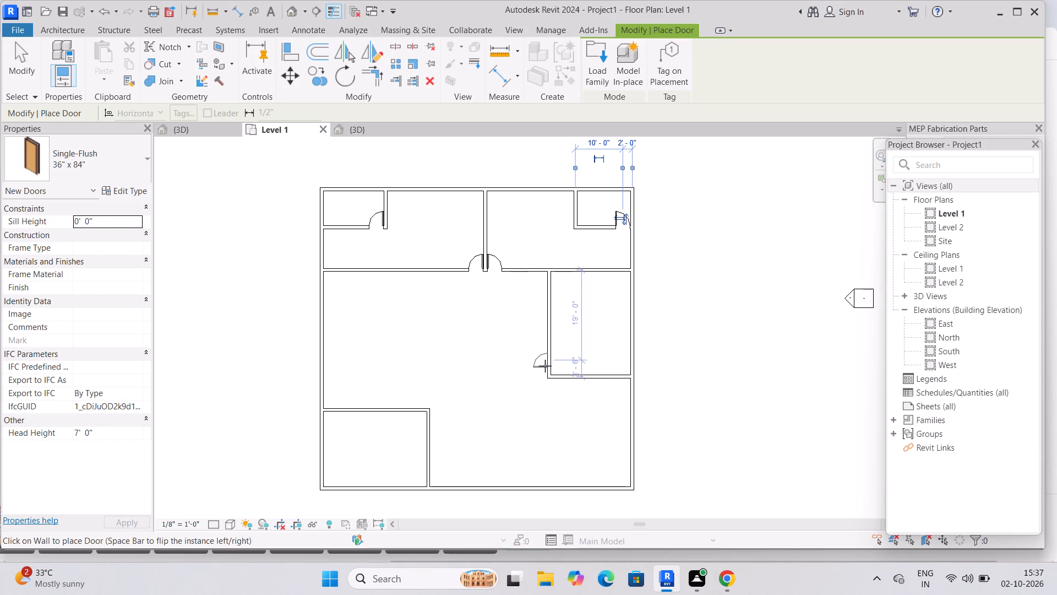
# Place a Single-Flush 36" x 84" door in the left wall of the right-hand room, about 2'-6" below the horizontal partition, swinging inward.
pyautogui.click(551, 281)
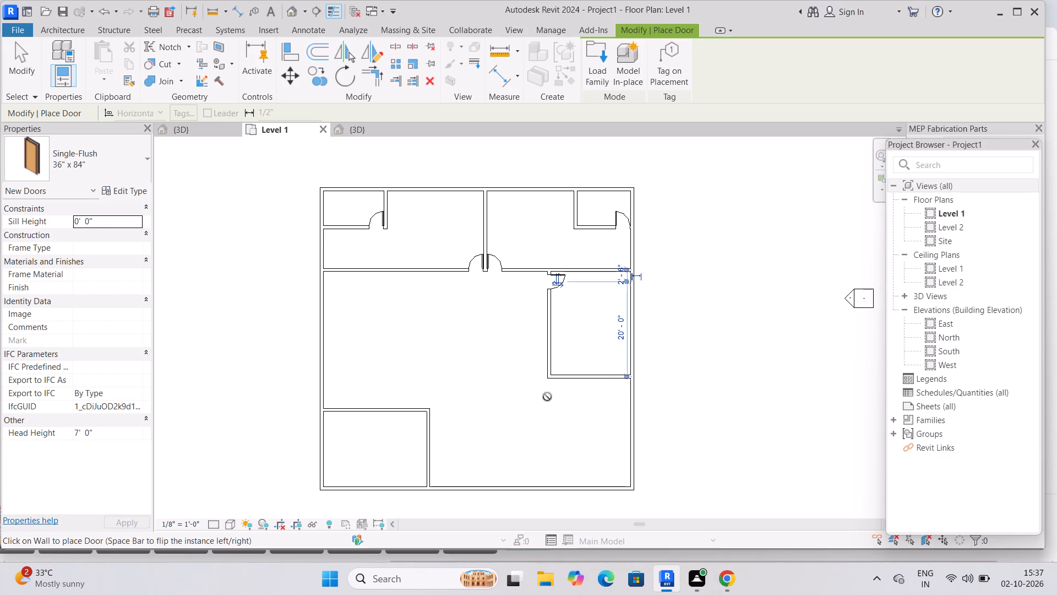
pyautogui.press('Escape')
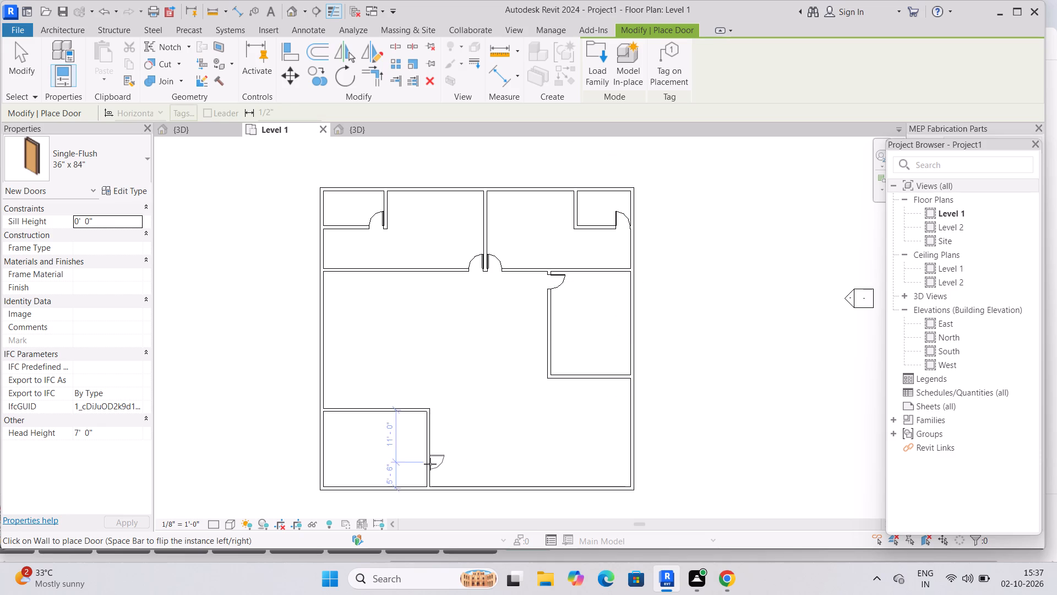
pyautogui.press('Escape')
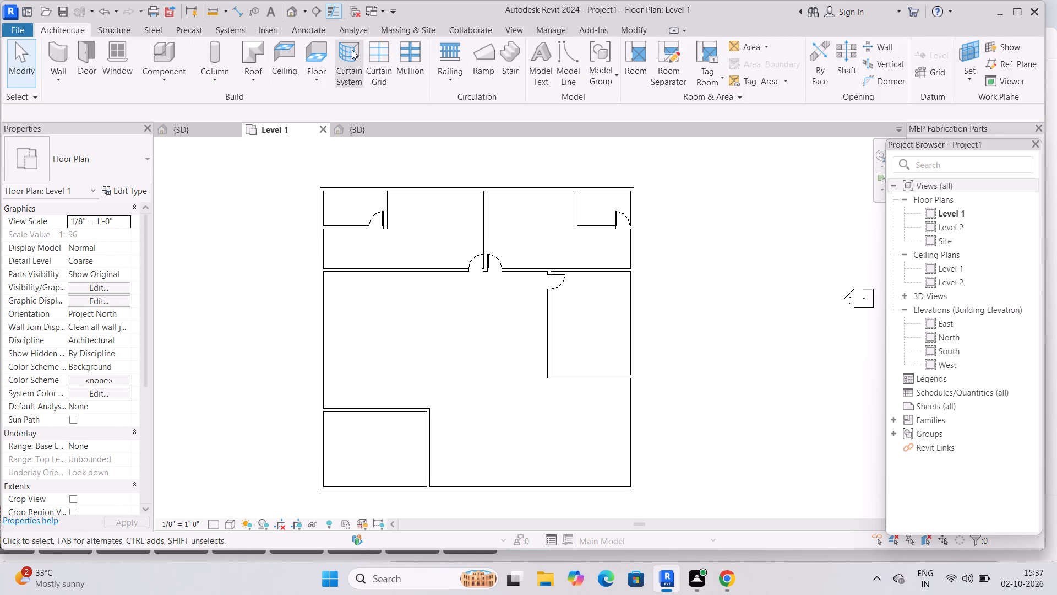
# Start a floor on Level 1 and duplicate its Generic - 12" type under the name floor.
pyautogui.click(309, 50)
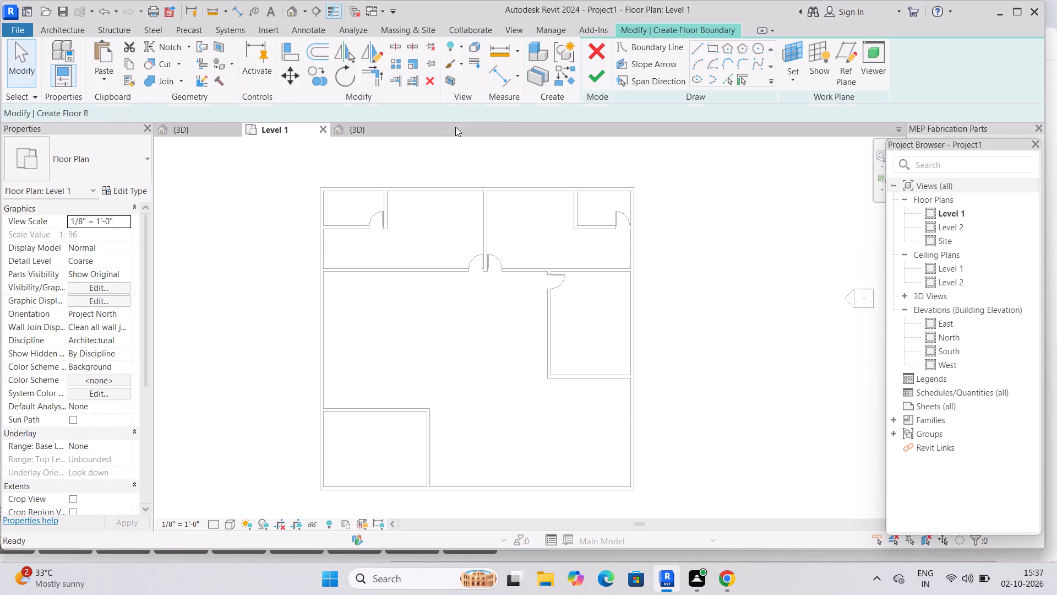
pyautogui.click(727, 79)
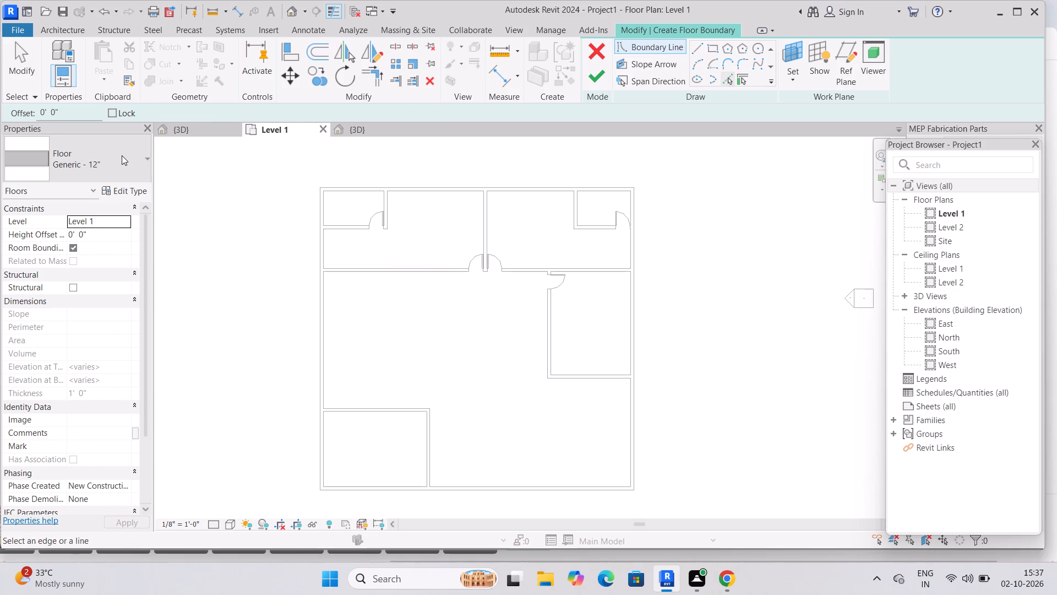
pyautogui.click(126, 189)
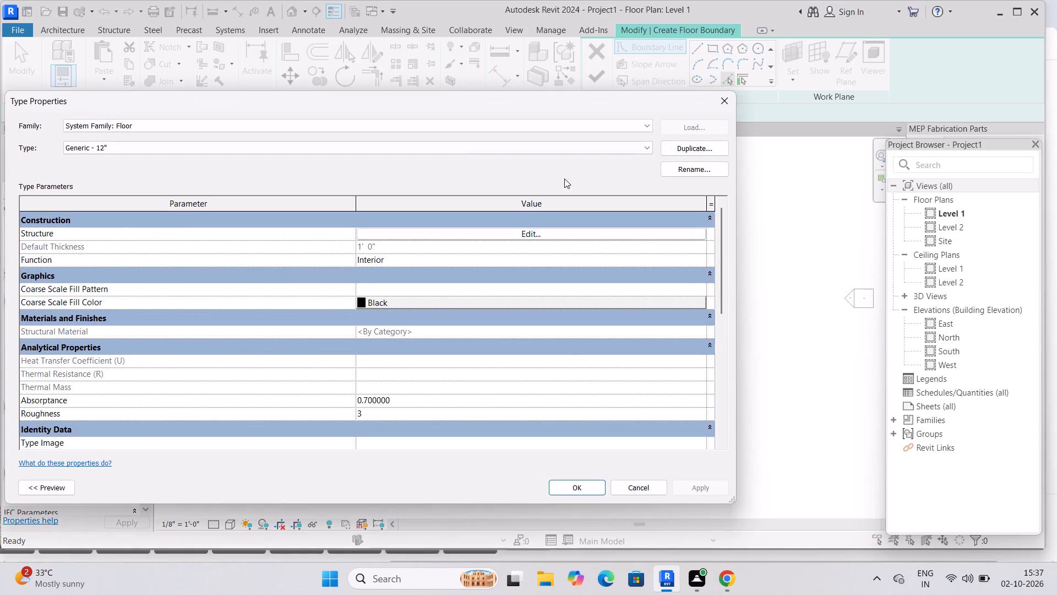
pyautogui.click(672, 146)
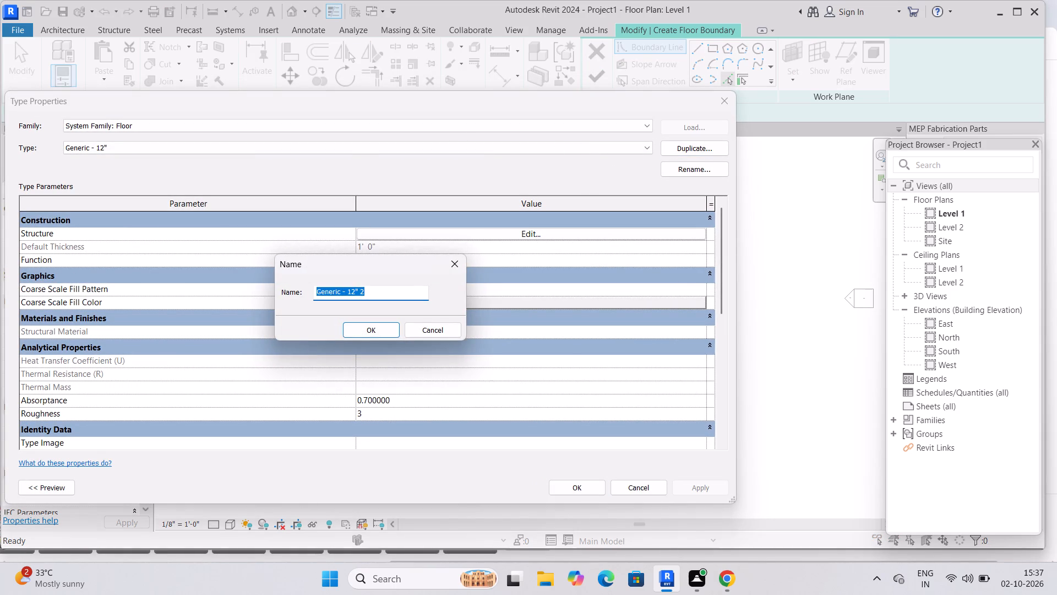
pyautogui.click(378, 286)
pyautogui.press('BackSpace')
pyautogui.press('BackSpace')
pyautogui.press('BackSpace')
pyautogui.press('BackSpace')
pyautogui.press('BackSpace')
pyautogui.press('BackSpace')
pyautogui.press('BackSpace')
pyautogui.press('BackSpace')
pyautogui.press('BackSpace')
pyautogui.press('BackSpace')
pyautogui.press('BackSpace')
pyautogui.press('BackSpace')
pyautogui.press('BackSpace')
pyautogui.press('BackSpace')
pyautogui.press('BackSpace')
pyautogui.press('BackSpace')
pyautogui.press('BackSpace')
pyautogui.press('BackSpace')
pyautogui.press('BackSpace')
pyautogui.press('BackSpace')
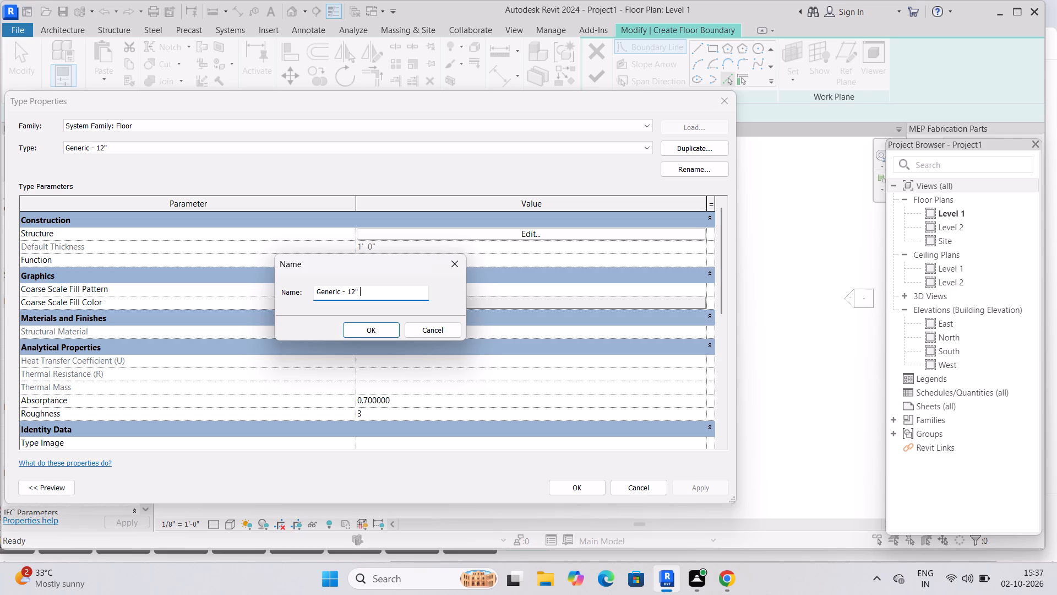
pyautogui.write('floor')
pyautogui.press('Return')
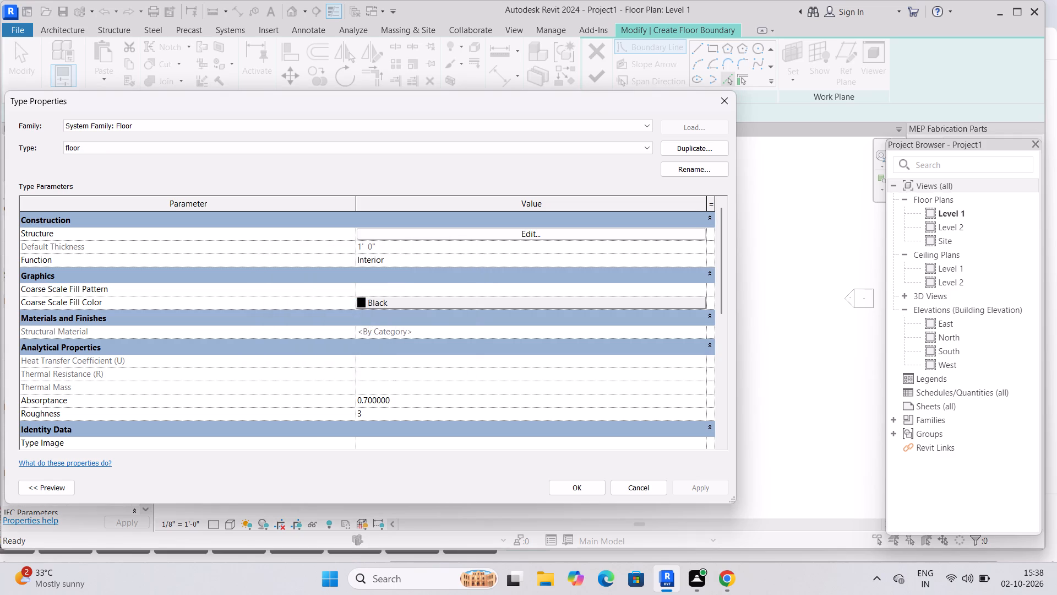
pyautogui.click(589, 494)
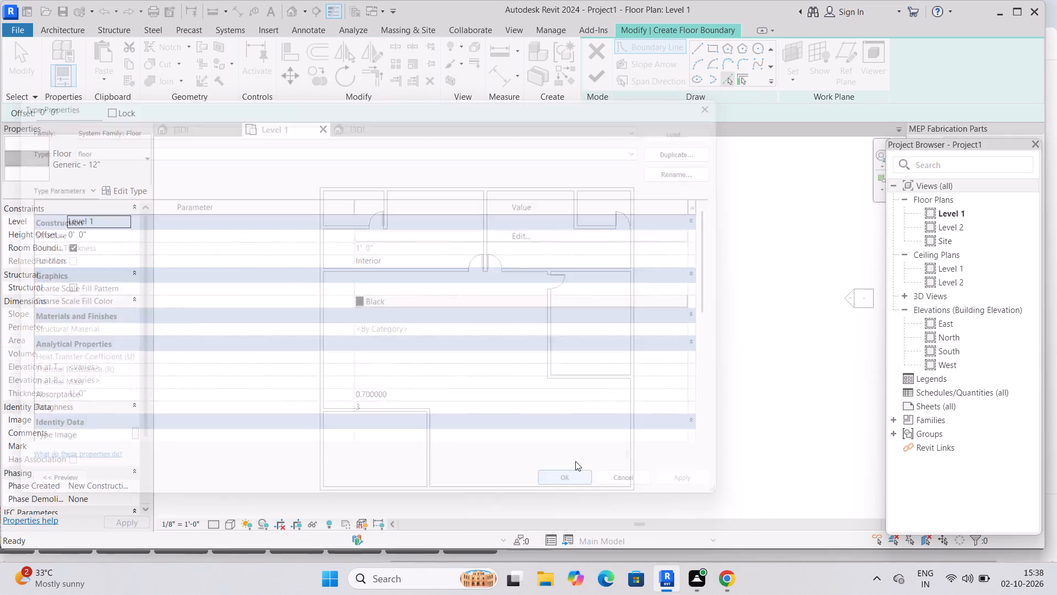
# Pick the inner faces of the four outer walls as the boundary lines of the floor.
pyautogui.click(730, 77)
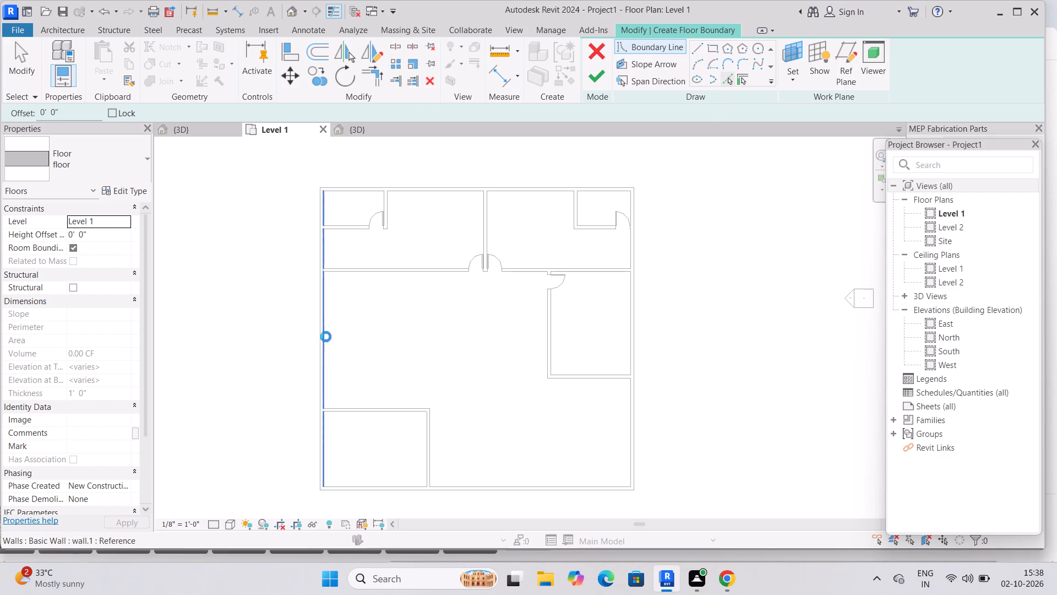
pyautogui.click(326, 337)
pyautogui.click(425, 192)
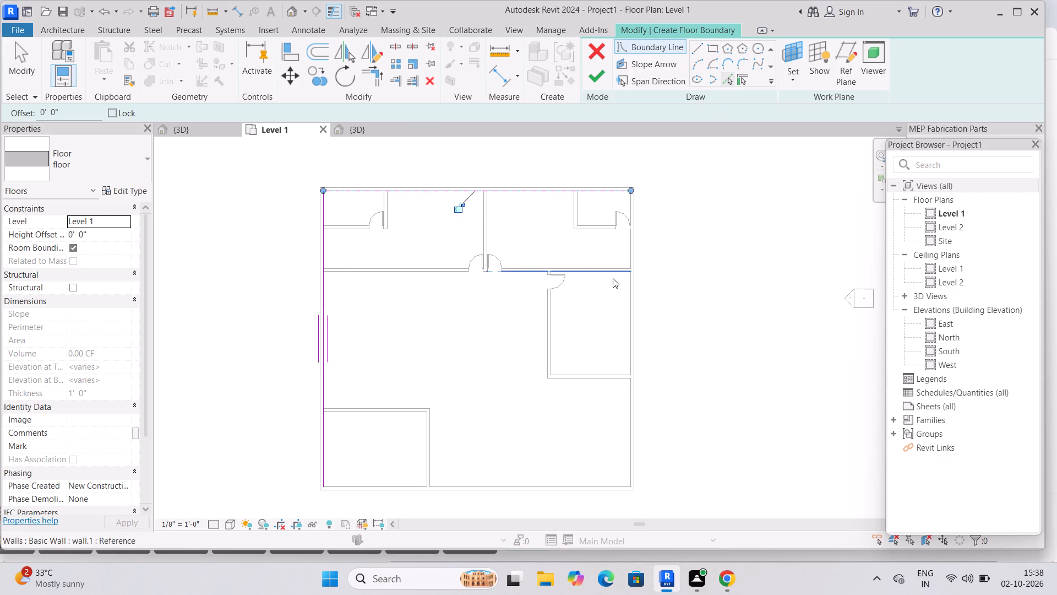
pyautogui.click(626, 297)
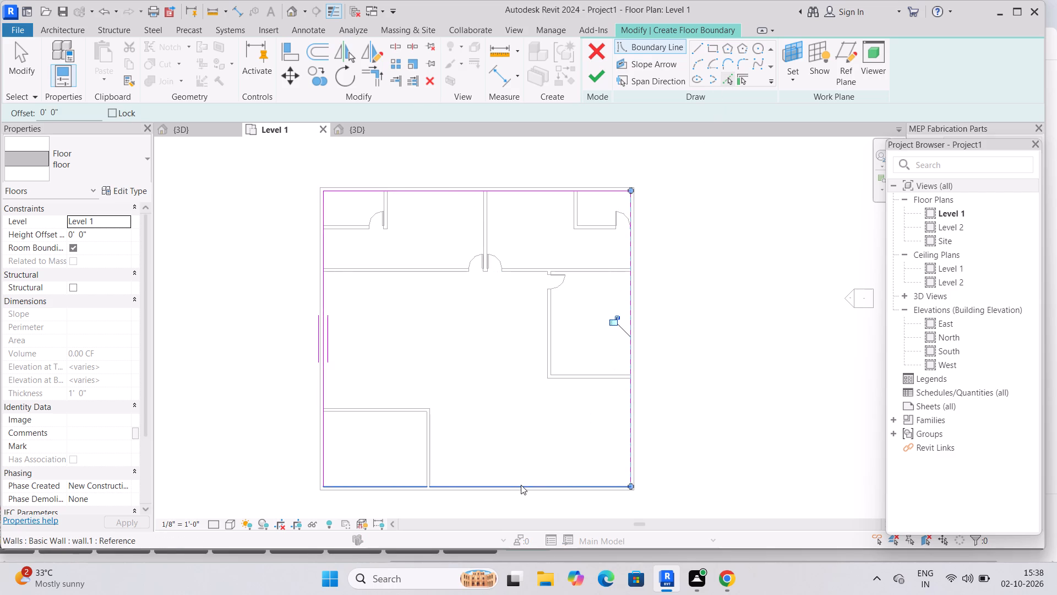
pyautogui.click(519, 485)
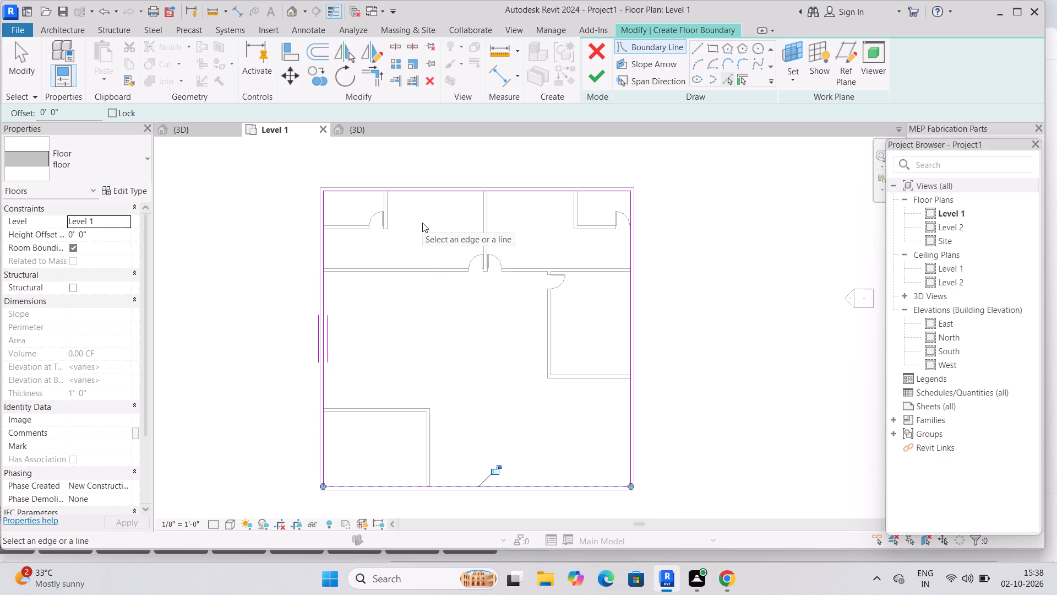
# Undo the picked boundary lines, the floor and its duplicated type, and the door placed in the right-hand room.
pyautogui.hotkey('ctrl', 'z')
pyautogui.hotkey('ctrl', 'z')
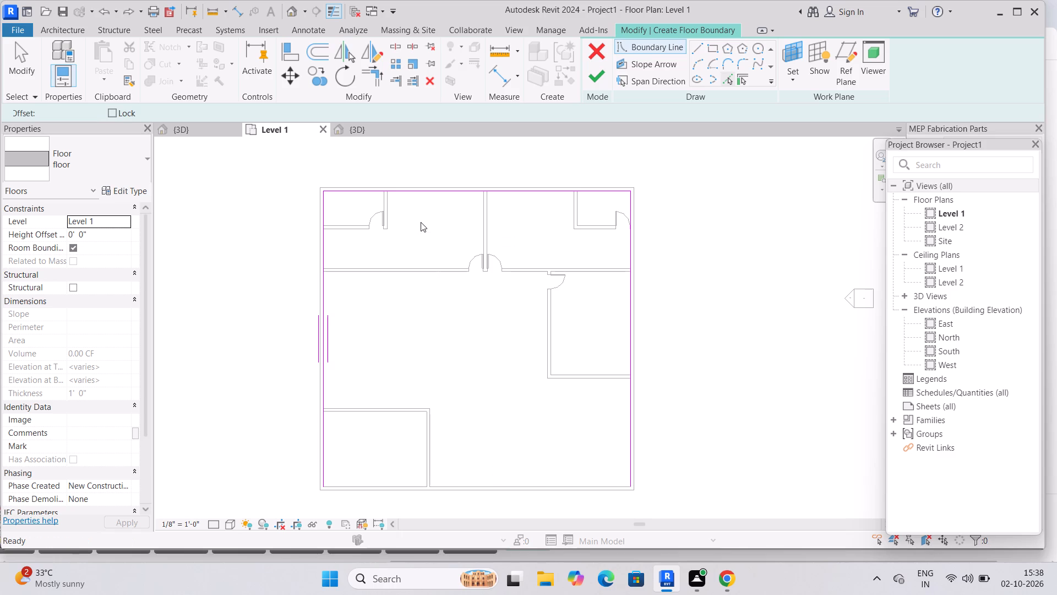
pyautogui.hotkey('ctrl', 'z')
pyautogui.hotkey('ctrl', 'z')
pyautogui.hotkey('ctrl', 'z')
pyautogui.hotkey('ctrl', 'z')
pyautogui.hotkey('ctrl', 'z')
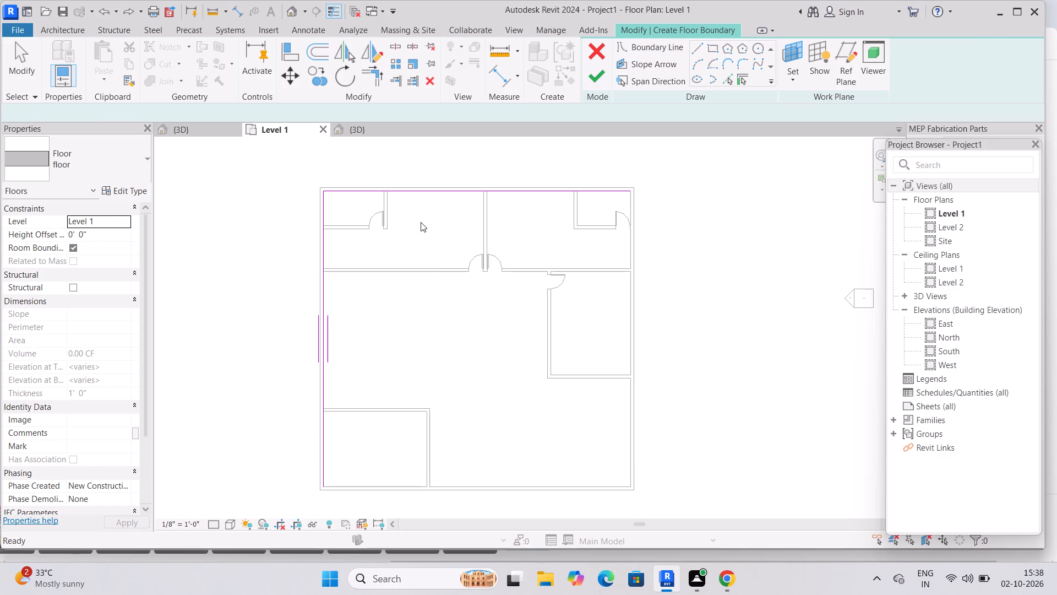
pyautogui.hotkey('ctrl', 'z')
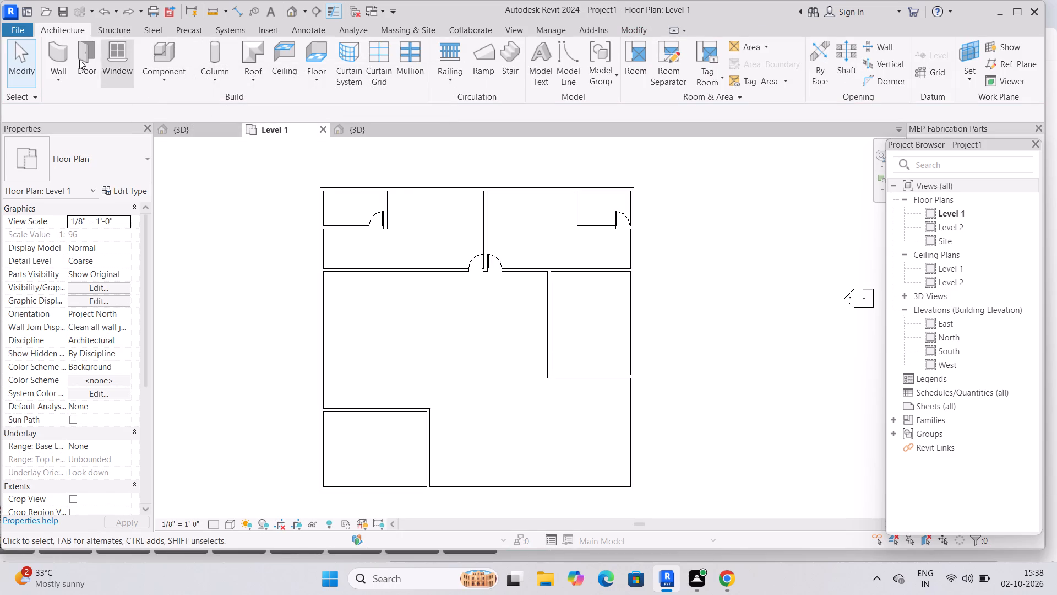
# Create a Generic - 12" floor on Level 1 bounded by the outer faces of the four outer walls, and view it in 3D.
pyautogui.click(318, 58)
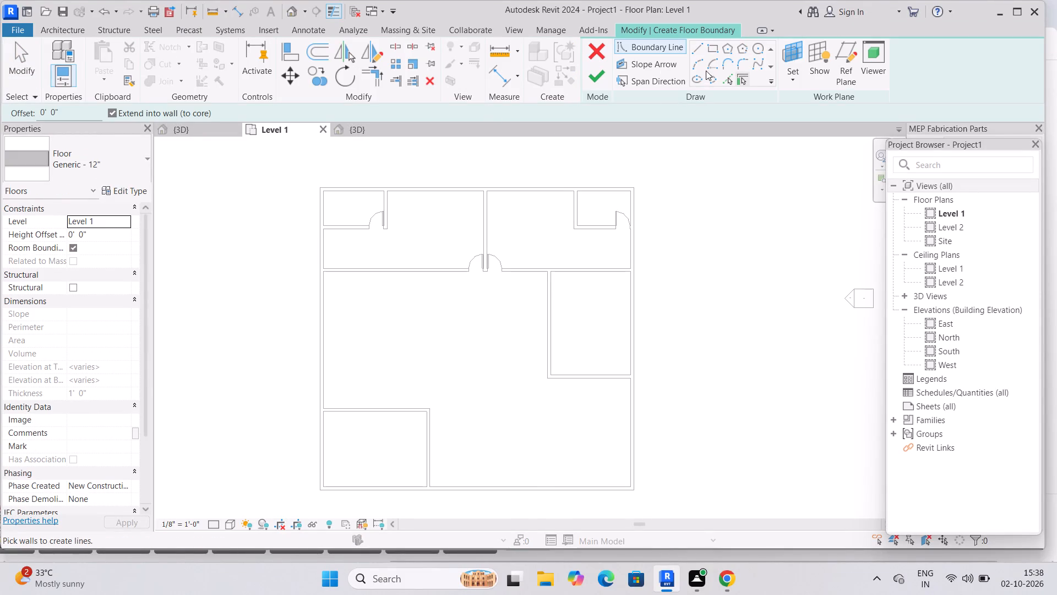
pyautogui.click(728, 81)
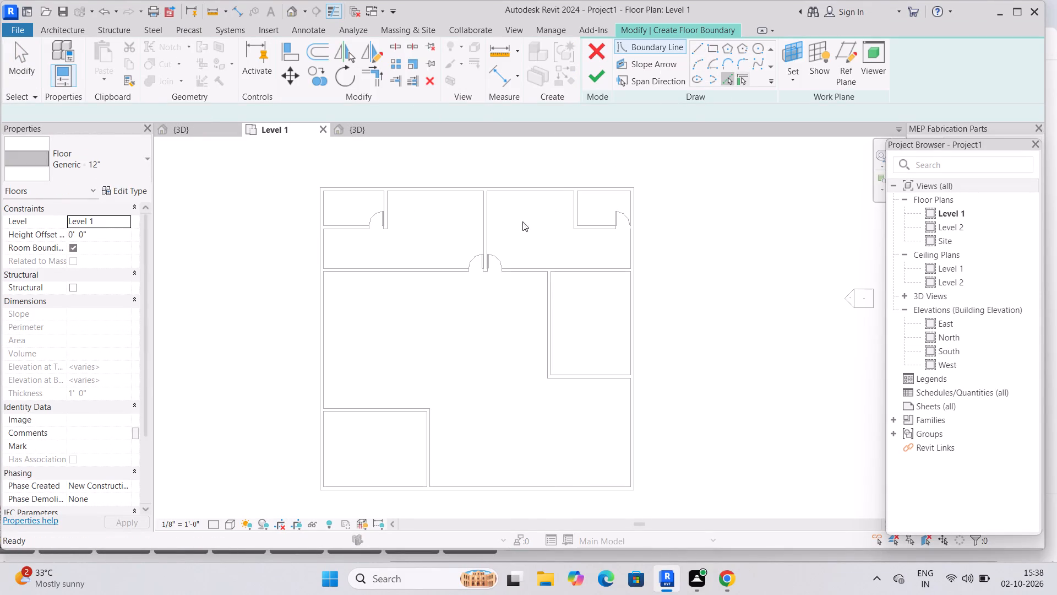
pyautogui.click(317, 352)
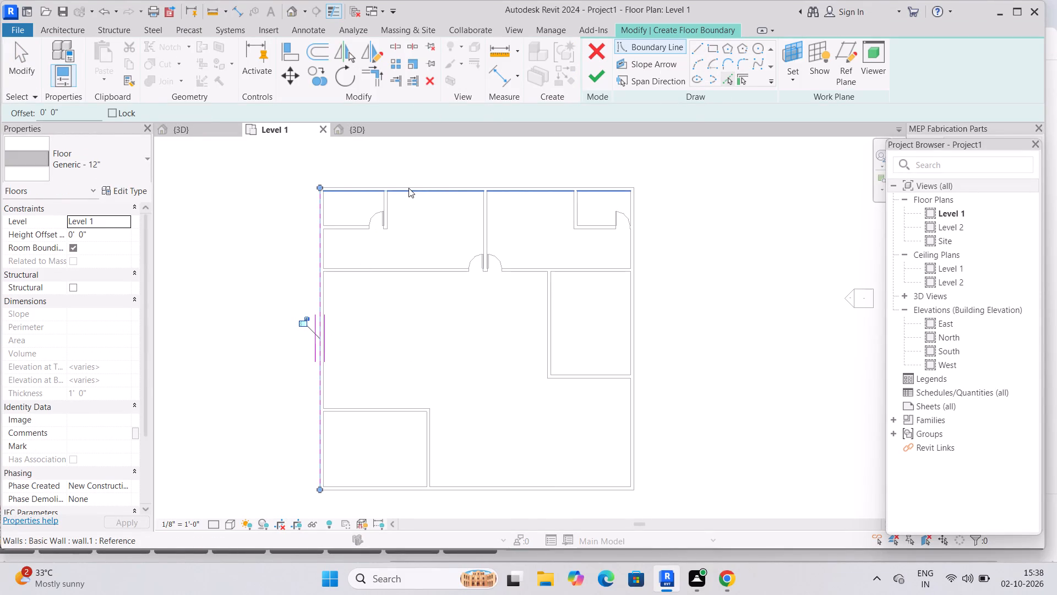
pyautogui.click(408, 188)
pyautogui.click(635, 298)
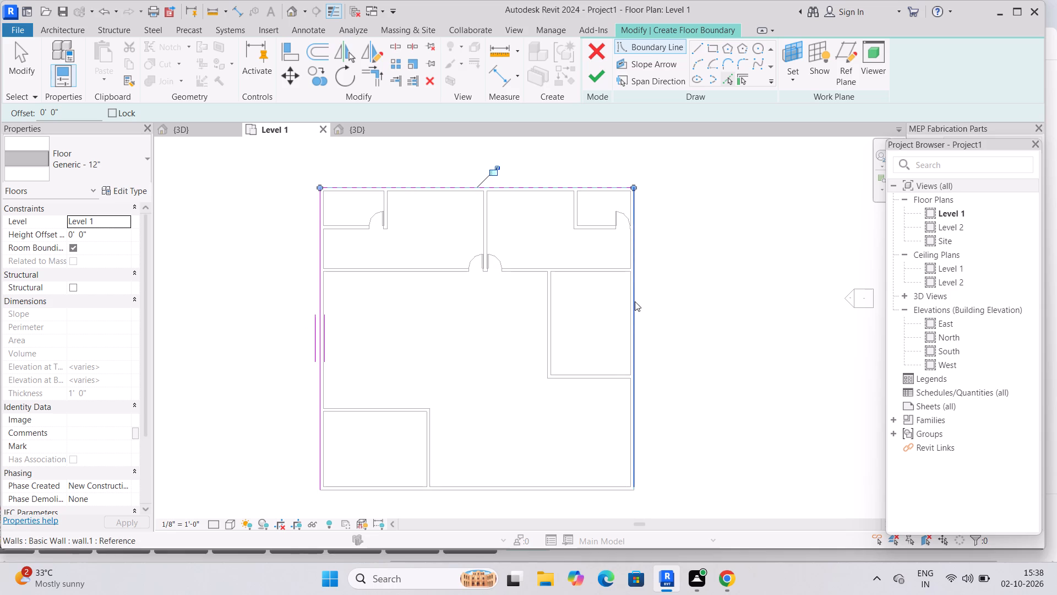
pyautogui.click(489, 494)
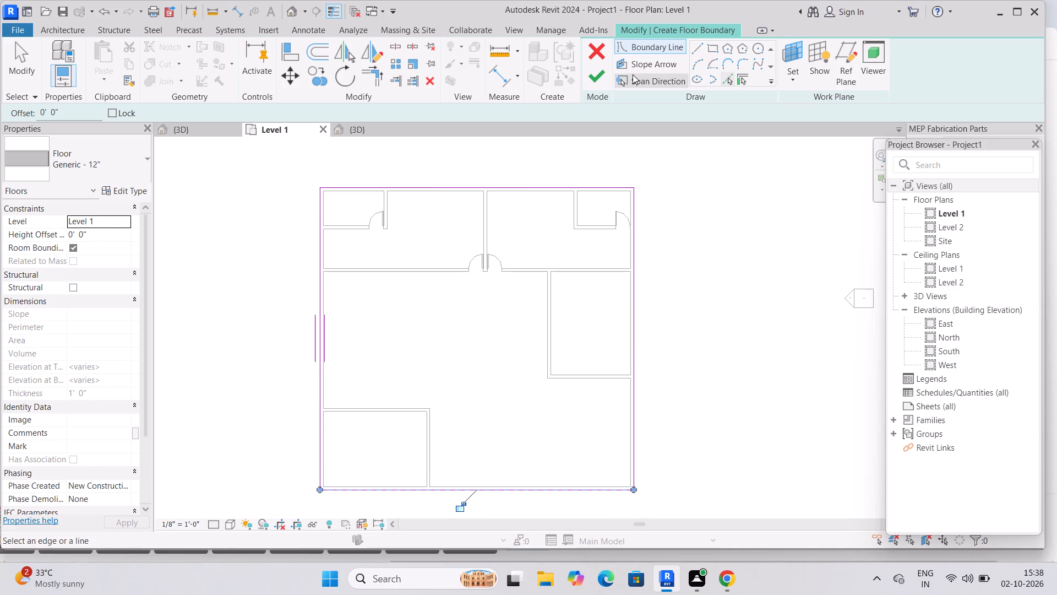
pyautogui.click(594, 78)
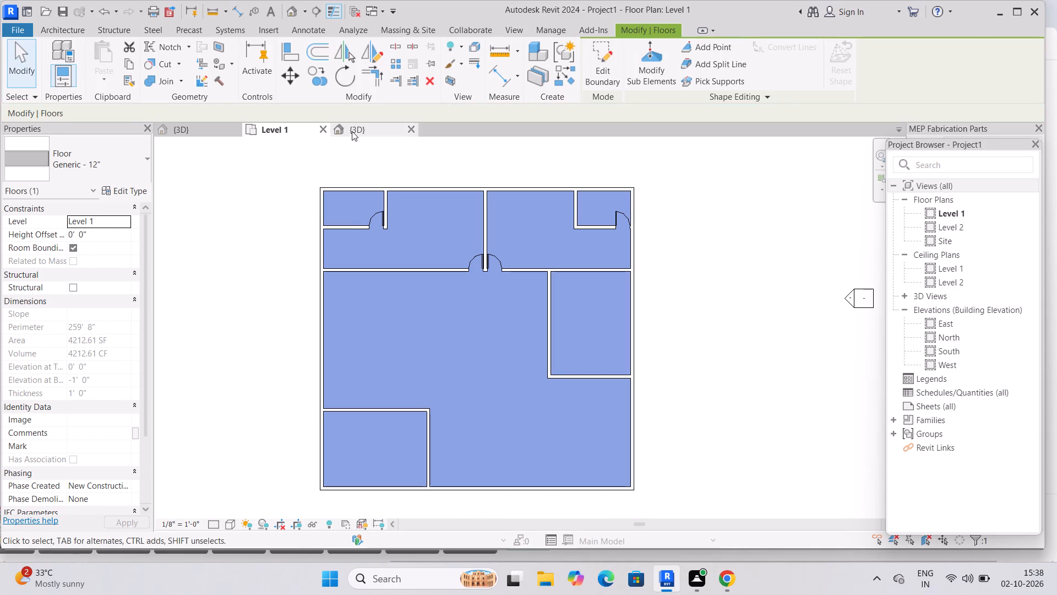
pyautogui.click(352, 131)
pyautogui.click(705, 463)
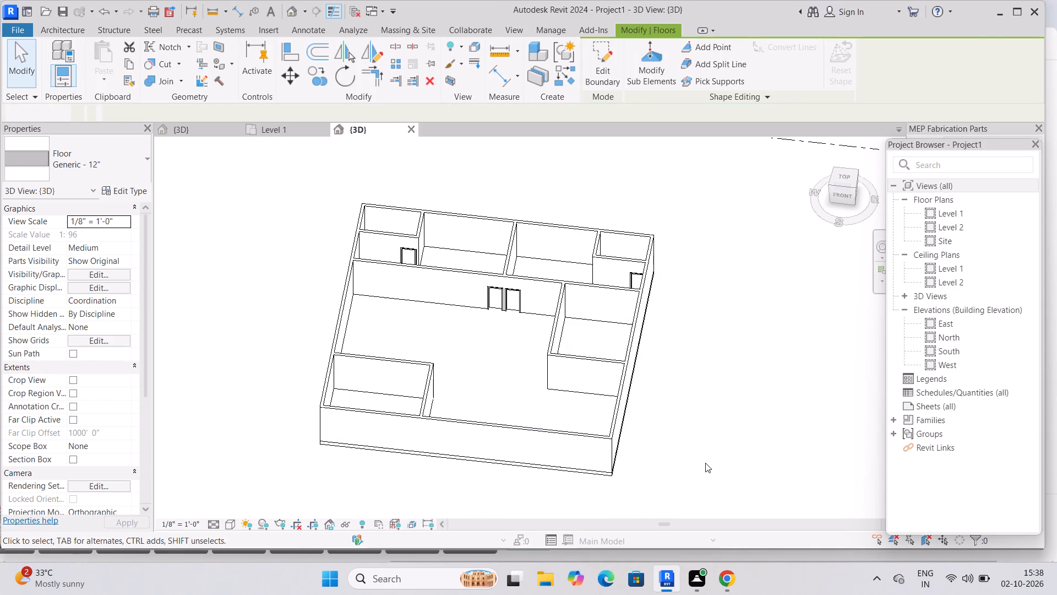
# In the Level 1 plan, place a 3'-wide U-shaped winder stair up to Level 2 in the bottom-left room's bottom-left corner, its ends facing right.
pyautogui.click(288, 128)
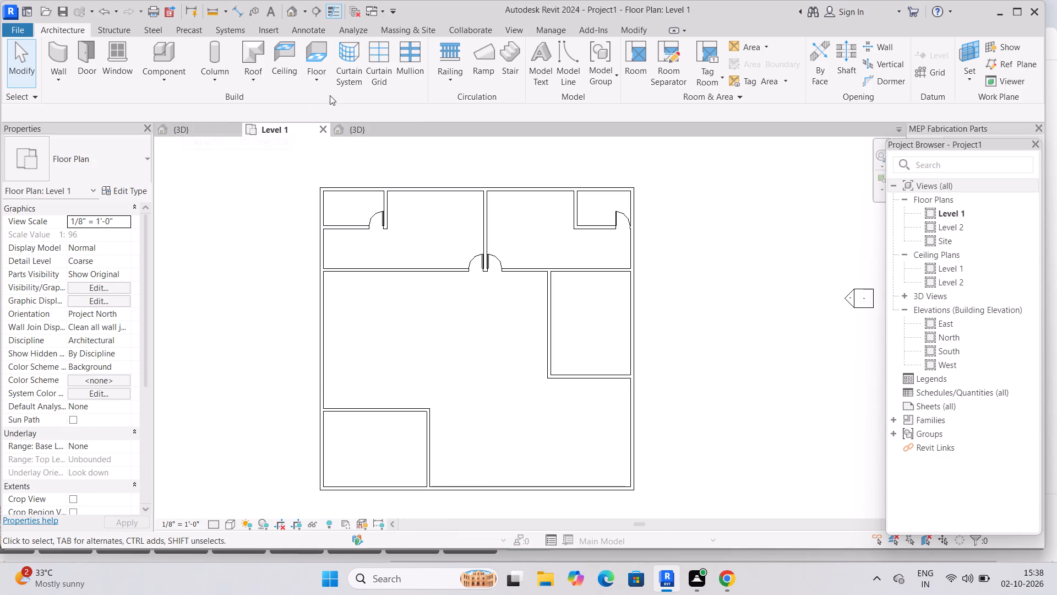
pyautogui.click(510, 44)
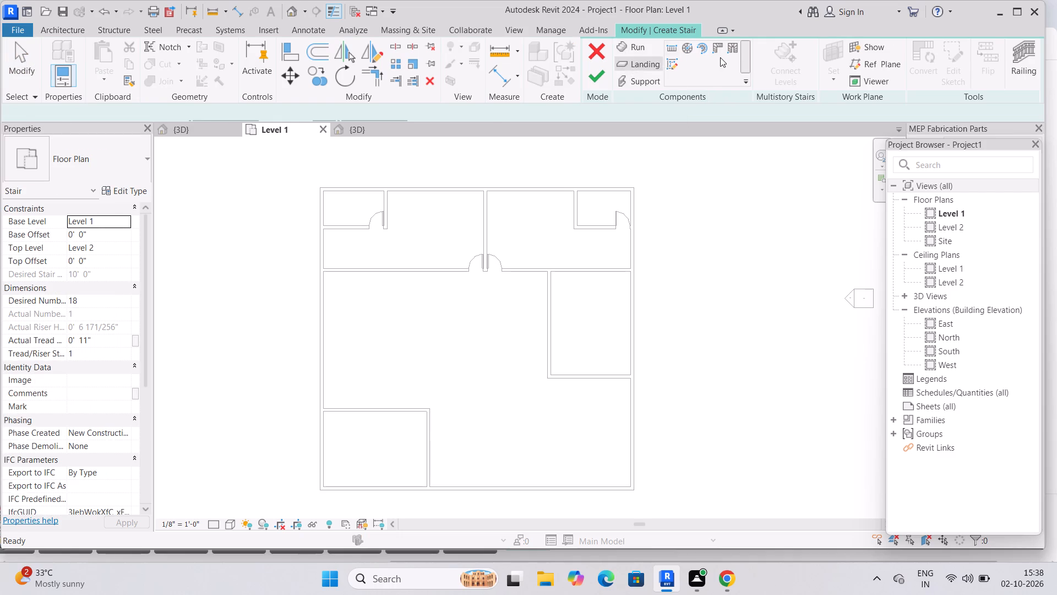
pyautogui.click(728, 47)
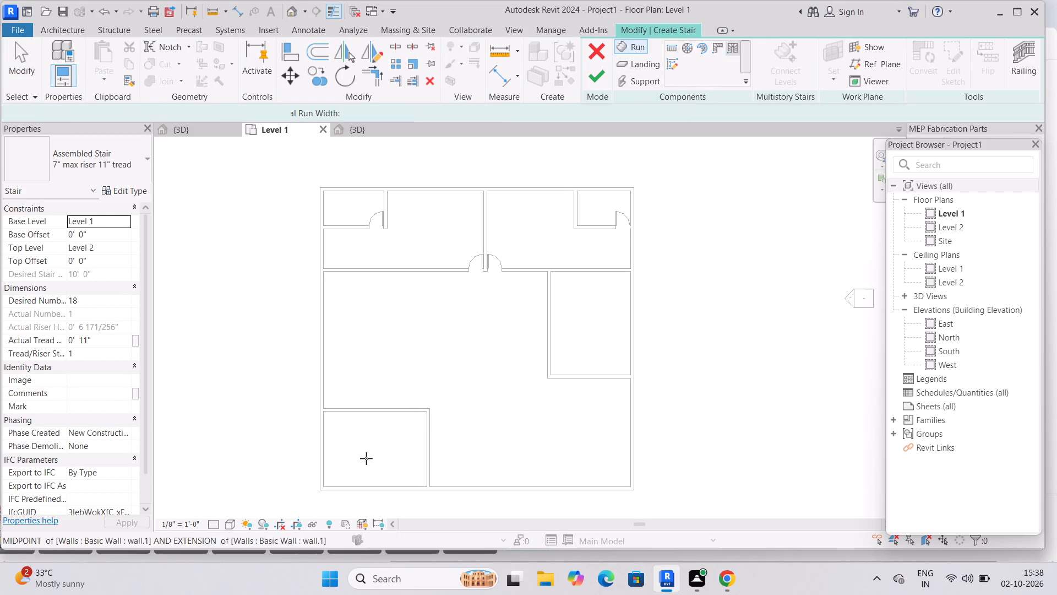
pyautogui.press('space')
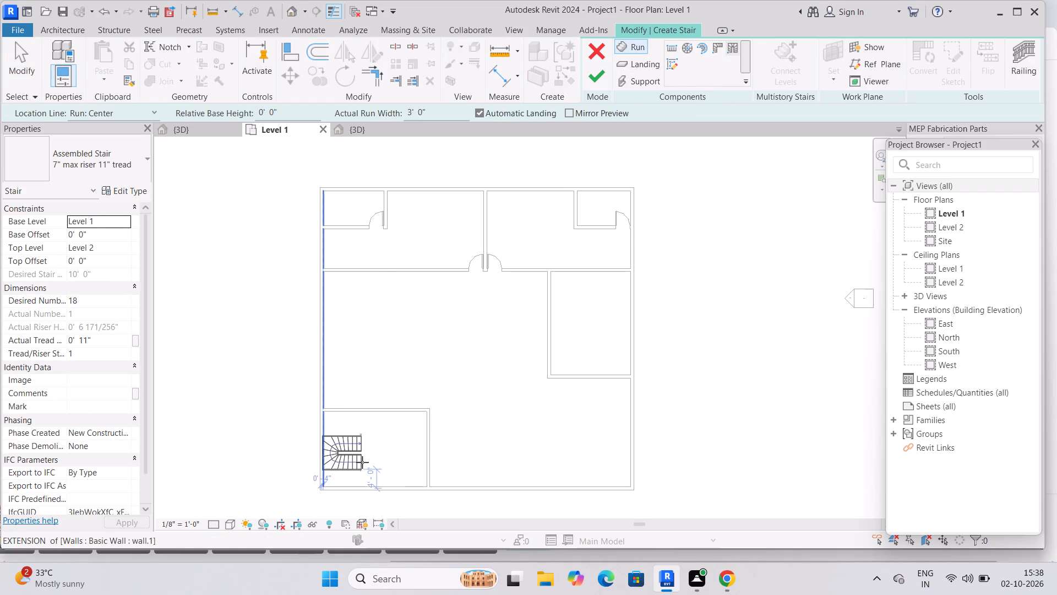
pyautogui.scroll(5, 369, 467)
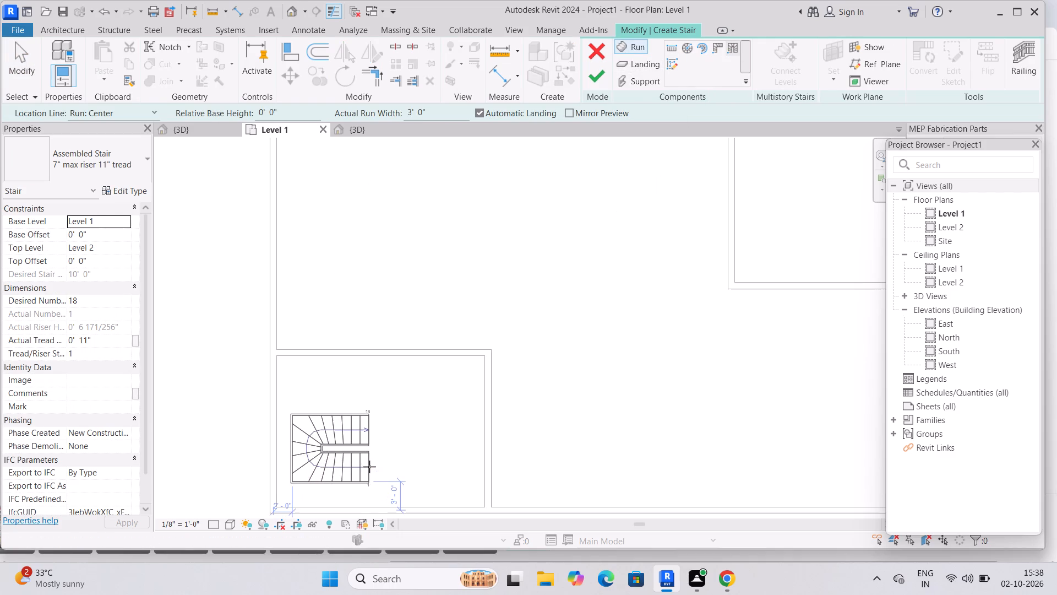
pyautogui.click(358, 493)
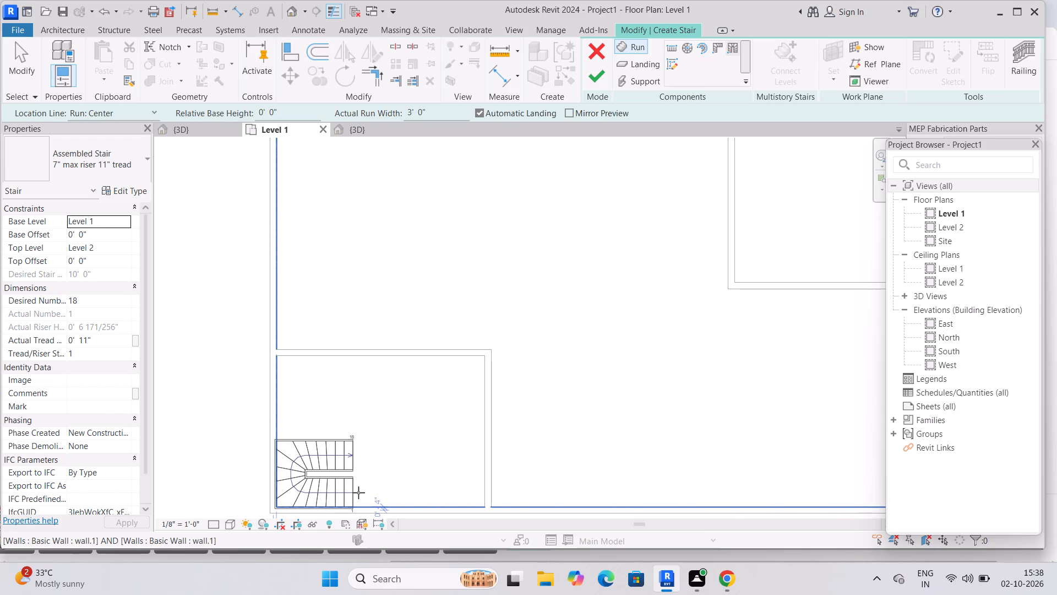
pyautogui.click(601, 86)
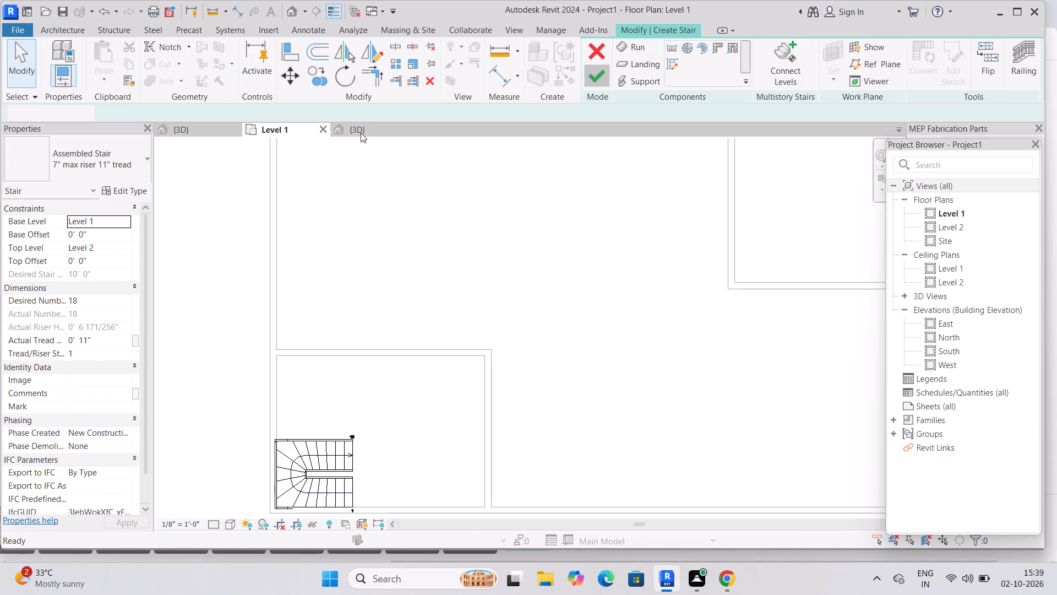
# Examine the new stair and its railings from several sides in the 3D view.
pyautogui.click(361, 133)
pyautogui.scroll(2, 412, 416)
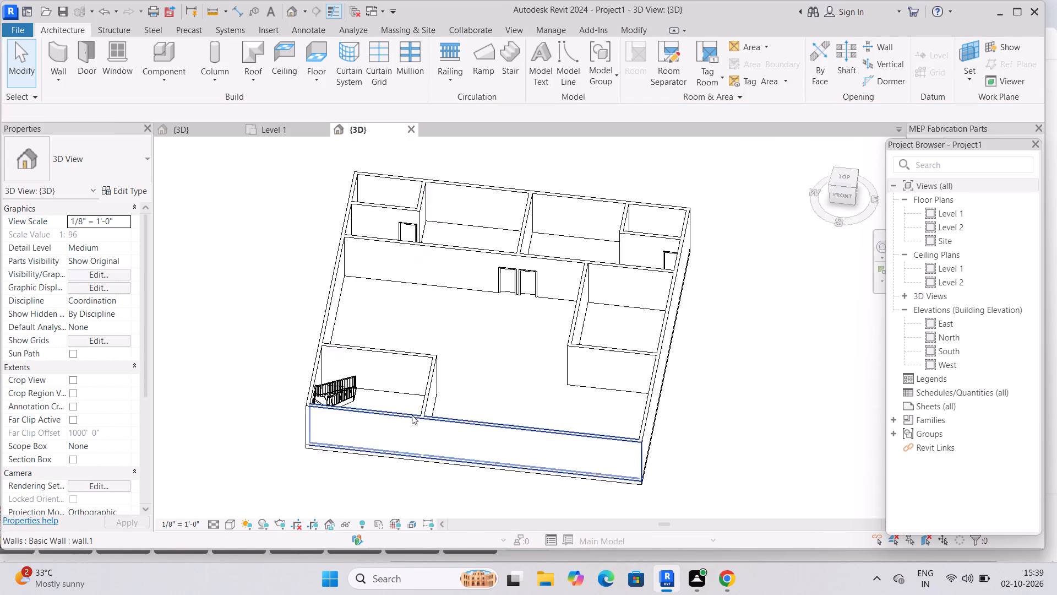
pyautogui.scroll(3, 412, 415)
pyautogui.keyDown('shift'); pyautogui.moveTo(423, 380); pyautogui.dragTo(297, 392, button='middle'); pyautogui.keyUp('shift')
pyautogui.moveTo(366, 201); pyautogui.dragTo(423, 382, button='middle')
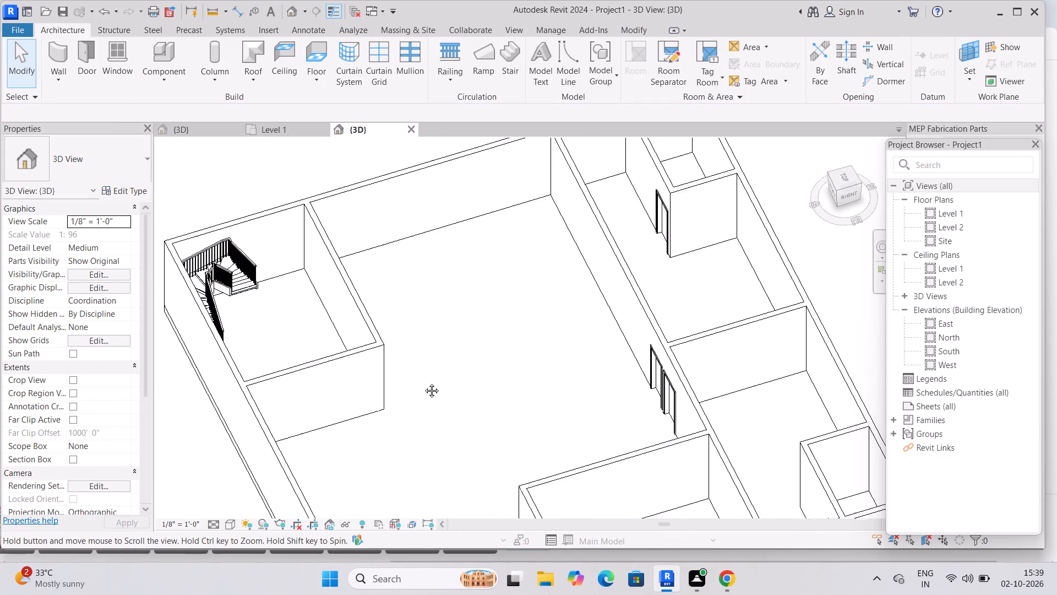
pyautogui.moveTo(423, 382); pyautogui.dragTo(434, 405, button='middle')
pyautogui.keyDown('shift'); pyautogui.moveTo(421, 407); pyautogui.dragTo(314, 348, button='middle'); pyautogui.keyUp('shift')
pyautogui.moveTo(455, 297); pyautogui.dragTo(475, 311, button='middle')
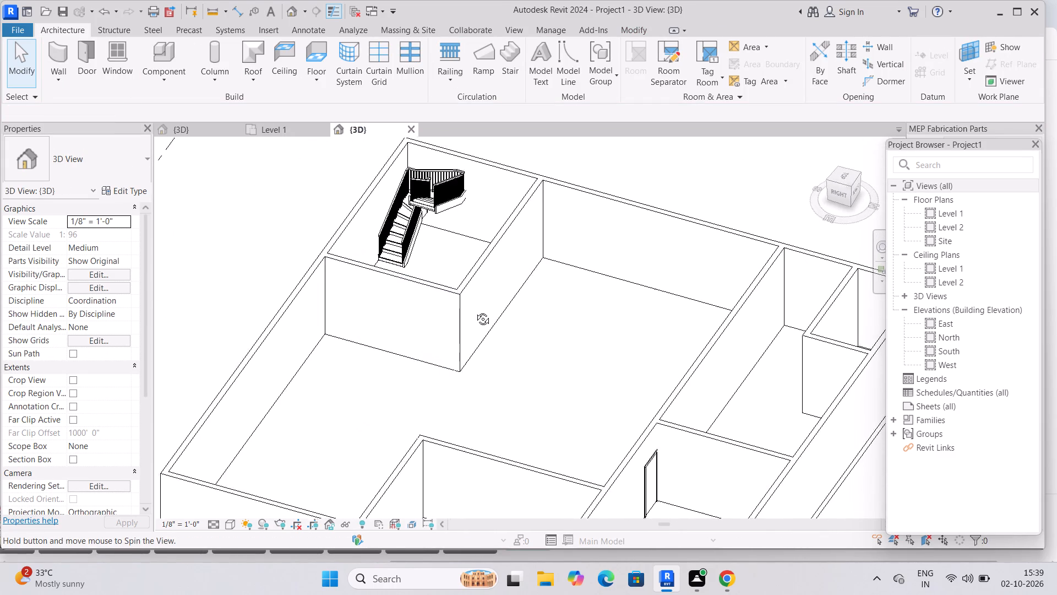
pyautogui.moveTo(475, 311); pyautogui.dragTo(487, 258, button='middle')
pyautogui.scroll(8, 423, 310)
pyautogui.keyDown('shift'); pyautogui.moveTo(375, 304); pyautogui.dragTo(427, 309, button='middle'); pyautogui.keyUp('shift')
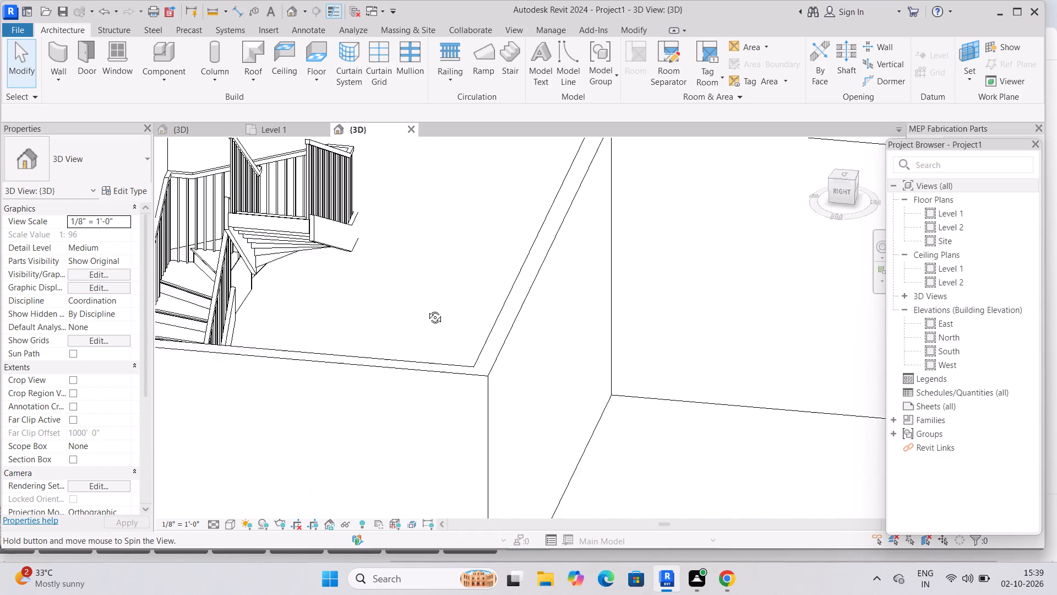
pyautogui.keyDown('shift'); pyautogui.moveTo(427, 309); pyautogui.dragTo(451, 296, button='middle'); pyautogui.keyUp('shift')
pyautogui.moveTo(399, 334); pyautogui.dragTo(471, 321, button='middle')
pyautogui.moveTo(437, 328); pyautogui.dragTo(598, 150, button='middle')
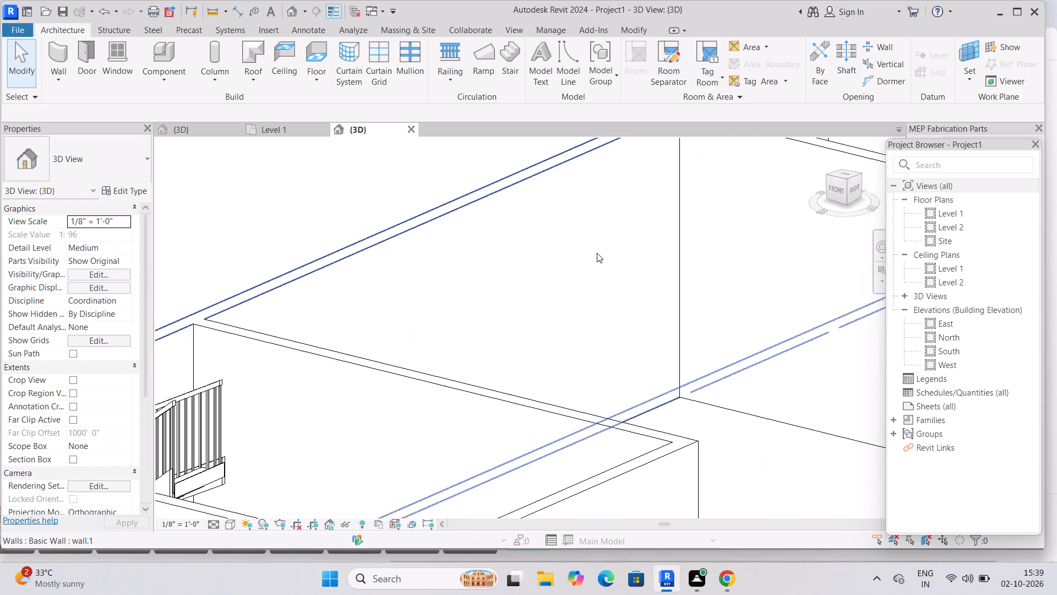
pyautogui.moveTo(596, 257); pyautogui.dragTo(573, 323, button='middle')
pyautogui.moveTo(492, 315); pyautogui.dragTo(717, 183, button='middle')
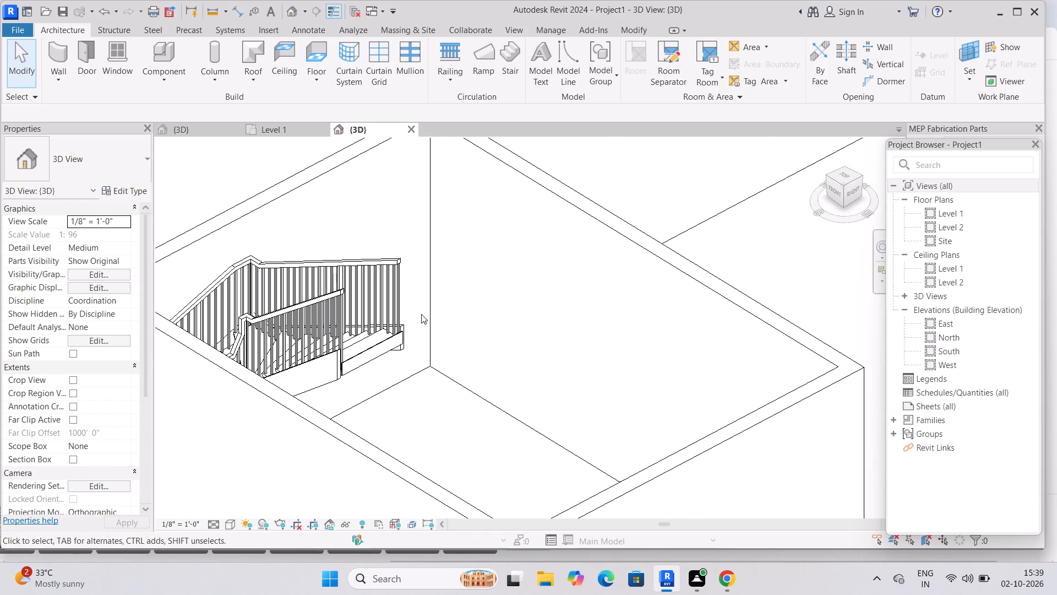
# Change both the outer and inner stair railings to the Glass Panel - Bottom Fill type.
pyautogui.click(334, 317)
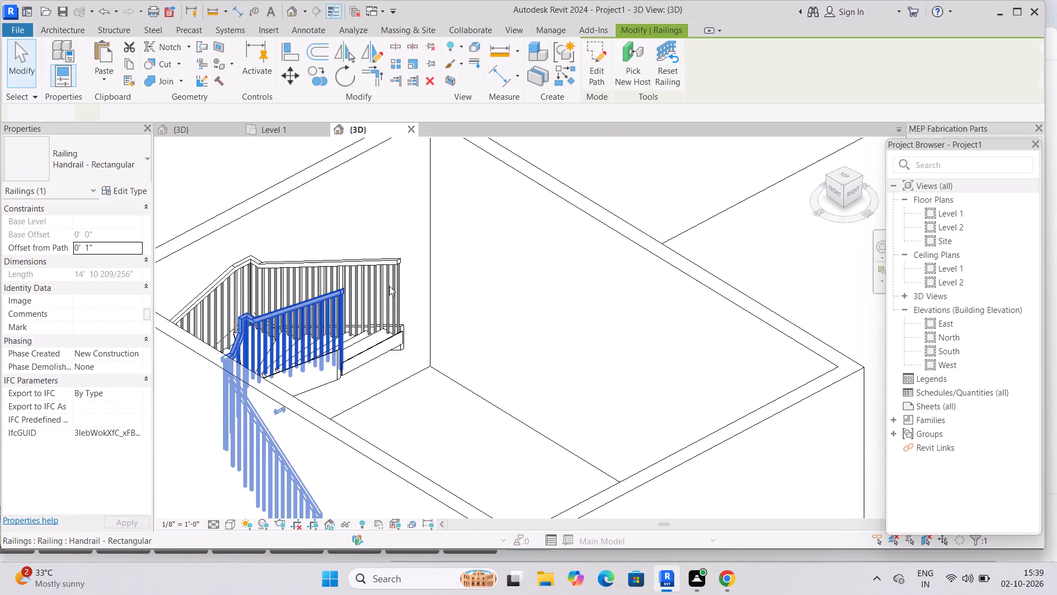
pyautogui.click(389, 286)
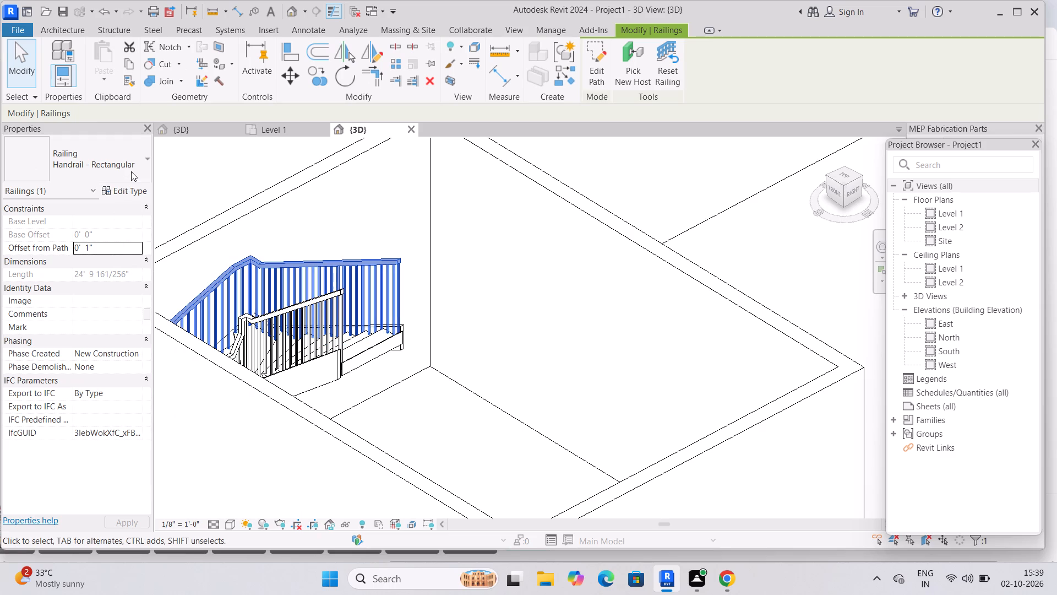
pyautogui.click(131, 170)
pyautogui.click(94, 230)
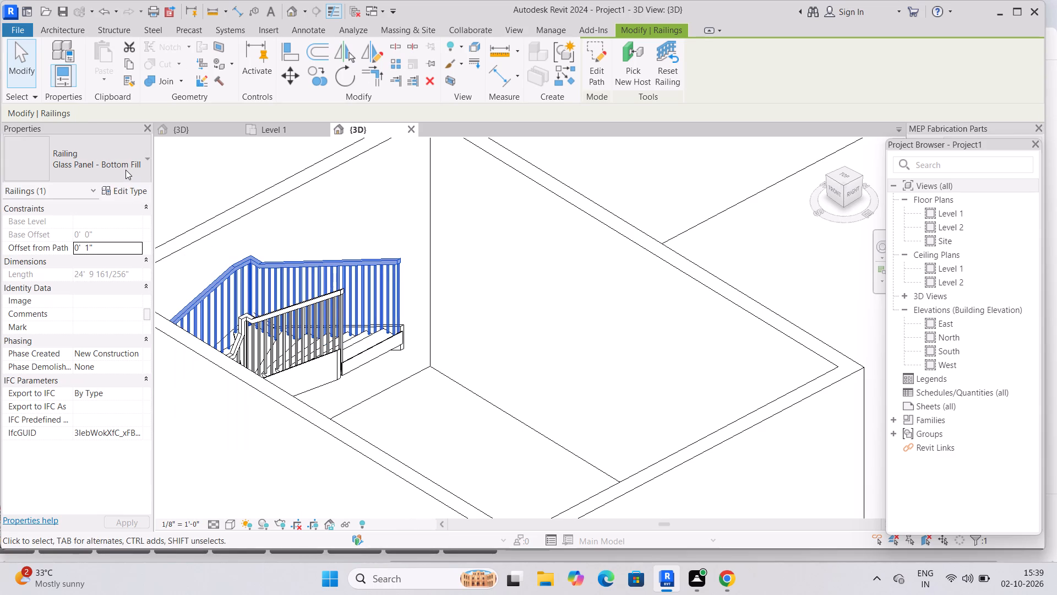
pyautogui.click(317, 323)
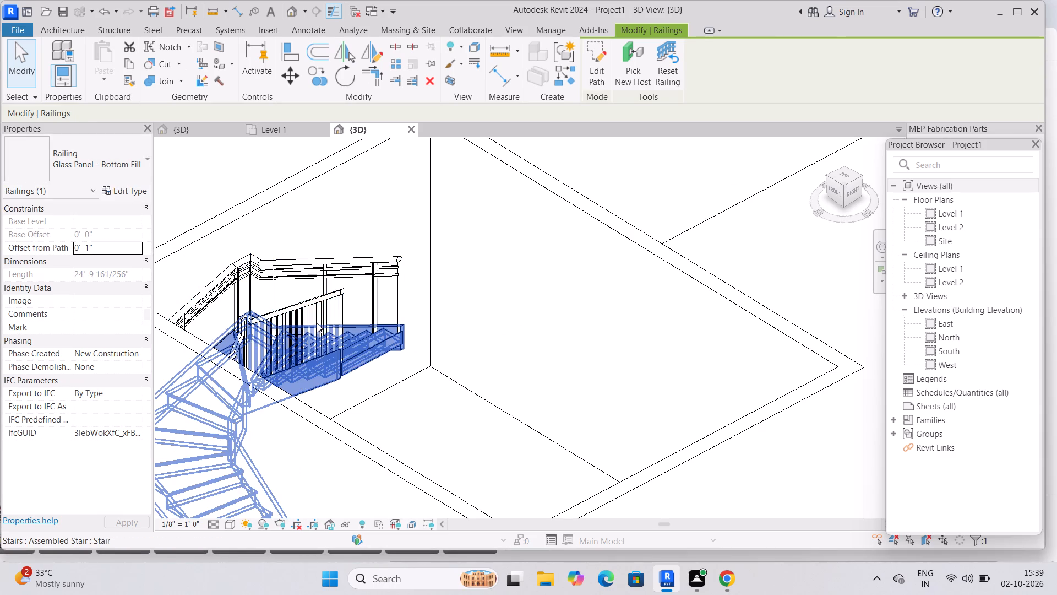
pyautogui.click(322, 312)
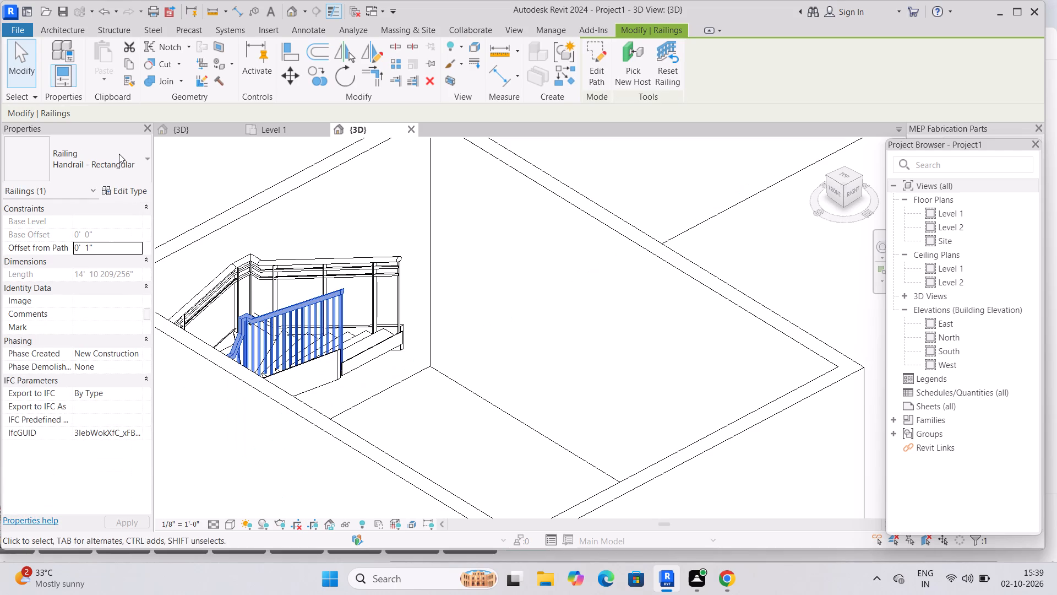
pyautogui.click(119, 154)
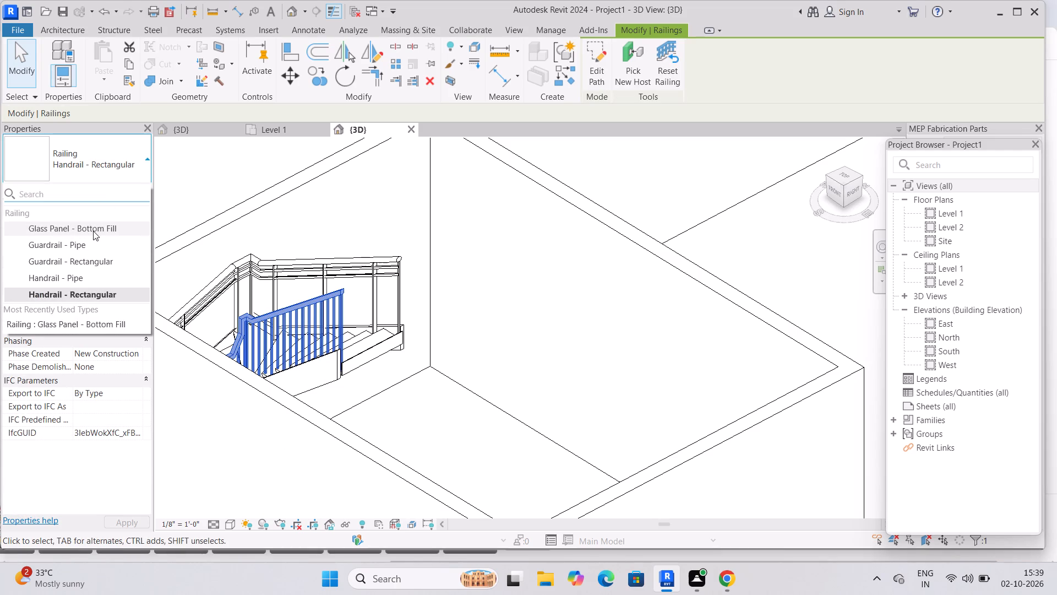
pyautogui.click(93, 231)
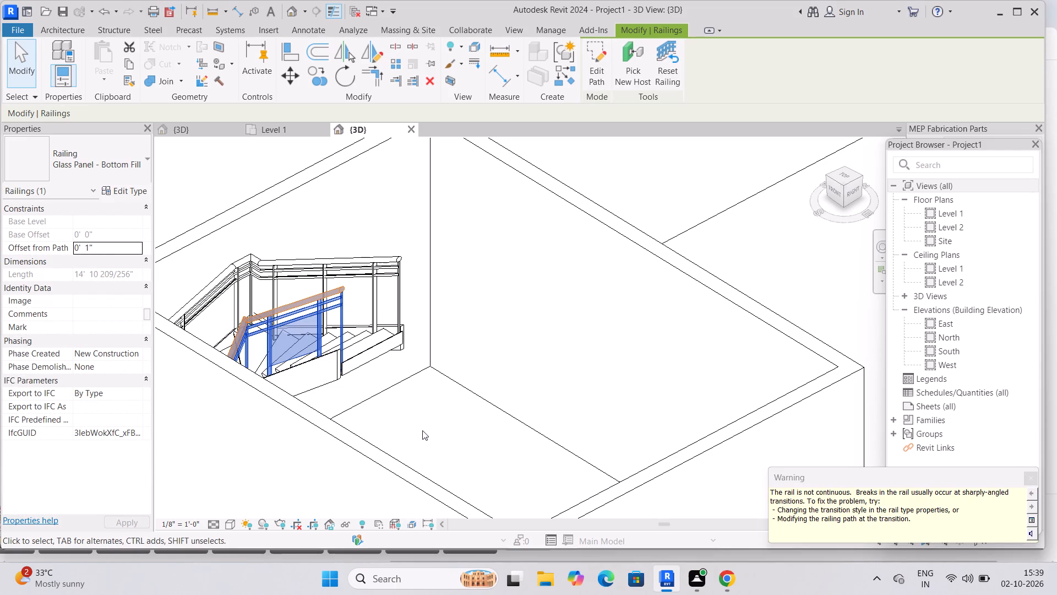
pyautogui.click(417, 429)
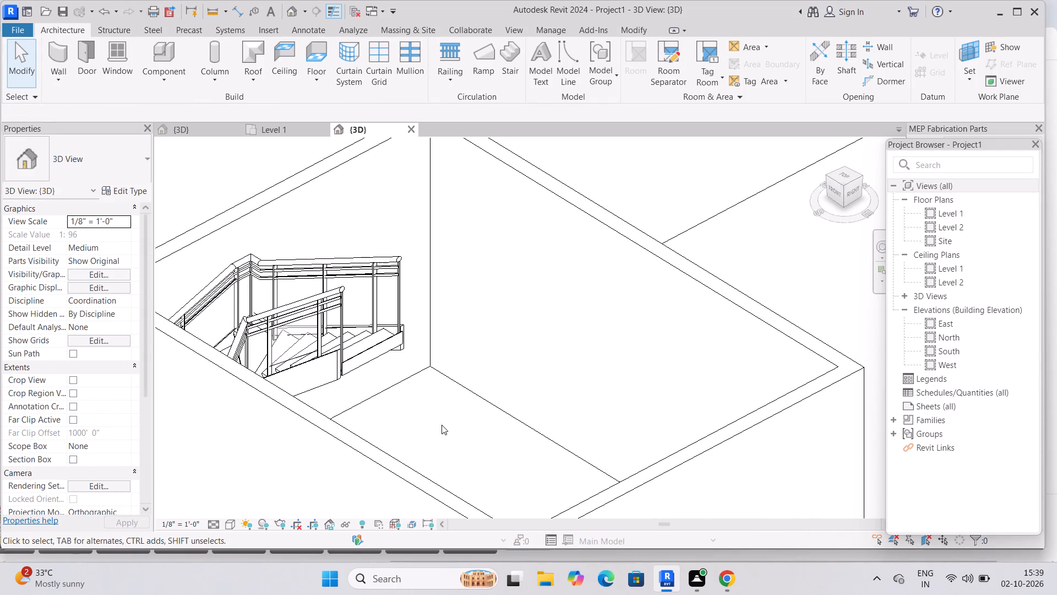
# Examine the glass-railed stair, the rooms and the whole house from several sides in the 3D view.
pyautogui.keyDown('shift'); pyautogui.moveTo(442, 425); pyautogui.dragTo(464, 446, button='middle'); pyautogui.keyUp('shift')
pyautogui.moveTo(464, 428); pyautogui.dragTo(443, 278, button='middle')
pyautogui.scroll(-2, 435, 287)
pyautogui.keyDown('shift'); pyautogui.moveTo(454, 358); pyautogui.dragTo(454, 374, button='middle'); pyautogui.keyUp('shift')
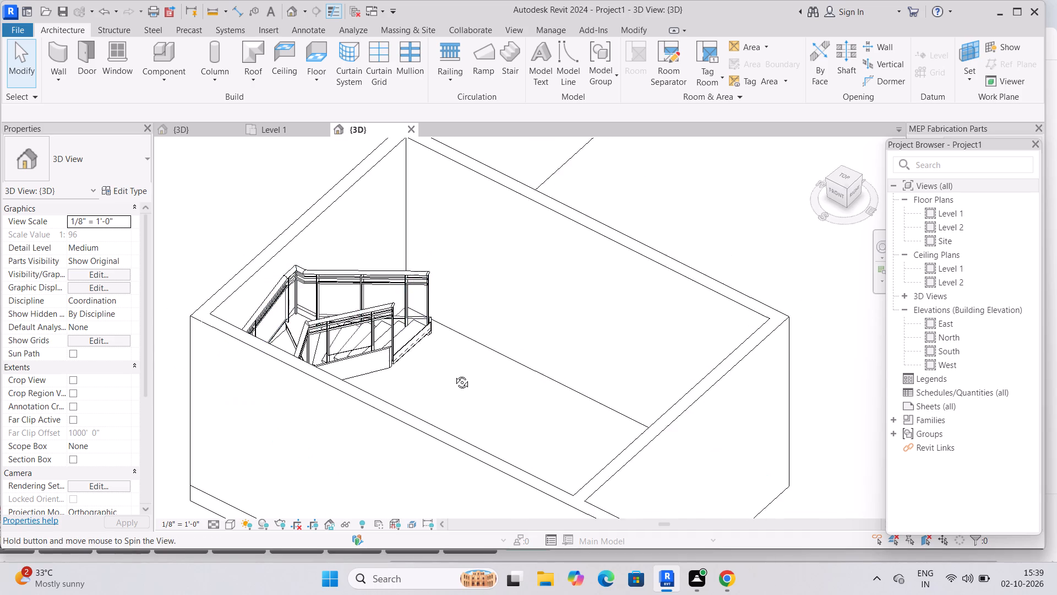
pyautogui.keyDown('shift'); pyautogui.moveTo(454, 374); pyautogui.dragTo(465, 451, button='middle'); pyautogui.keyUp('shift')
pyautogui.moveTo(464, 402); pyautogui.dragTo(391, 255, button='middle')
pyautogui.moveTo(438, 310); pyautogui.dragTo(473, 372, button='middle')
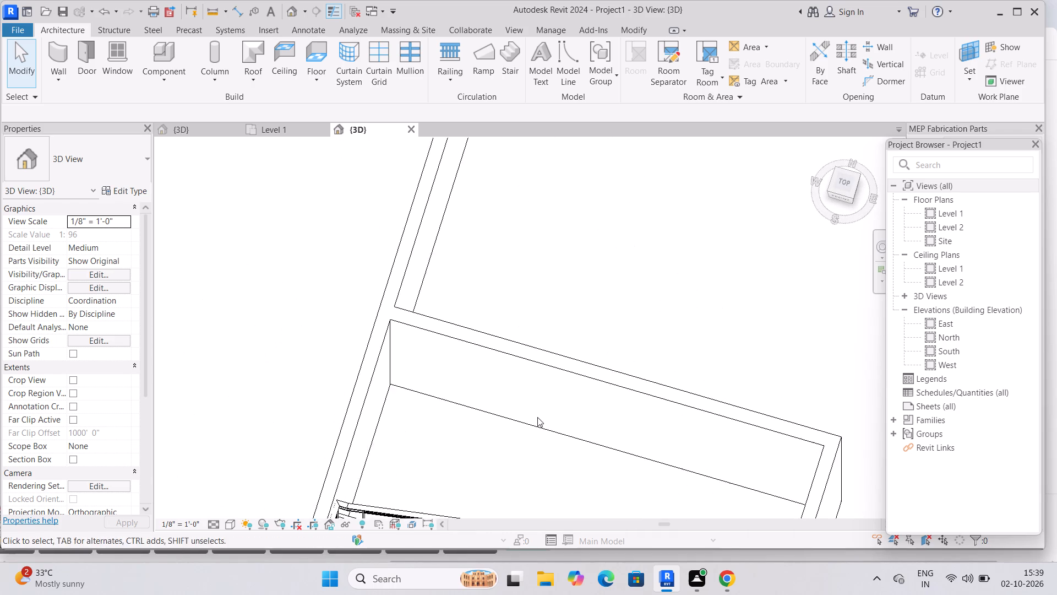
pyautogui.moveTo(537, 417); pyautogui.dragTo(417, 220, button='middle')
pyautogui.moveTo(488, 384); pyautogui.dragTo(434, 372, button='middle')
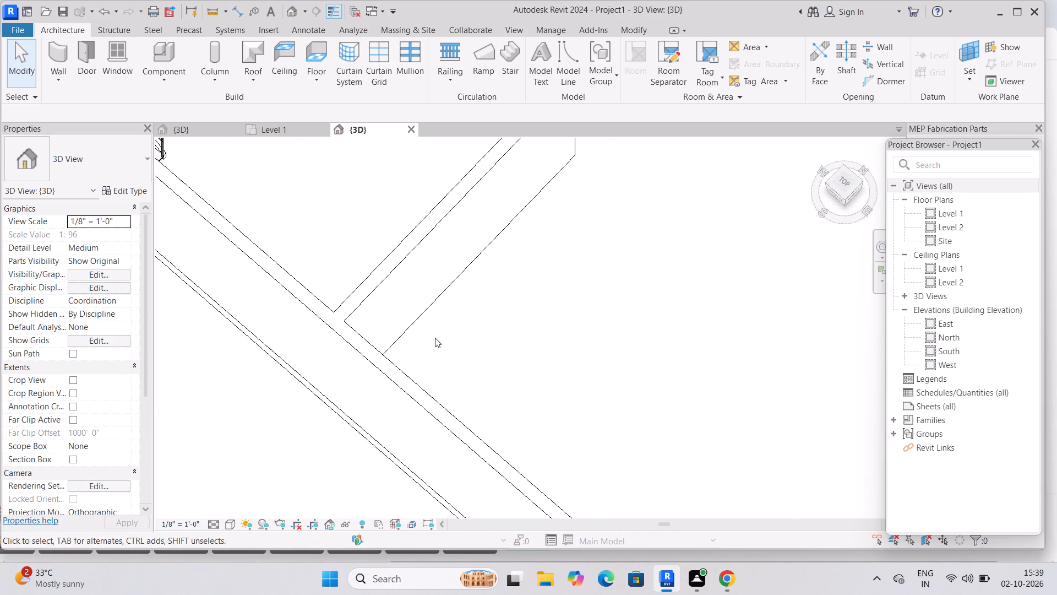
pyautogui.moveTo(431, 318); pyautogui.dragTo(548, 455, button='middle')
pyautogui.moveTo(553, 373); pyautogui.dragTo(572, 434, button='middle')
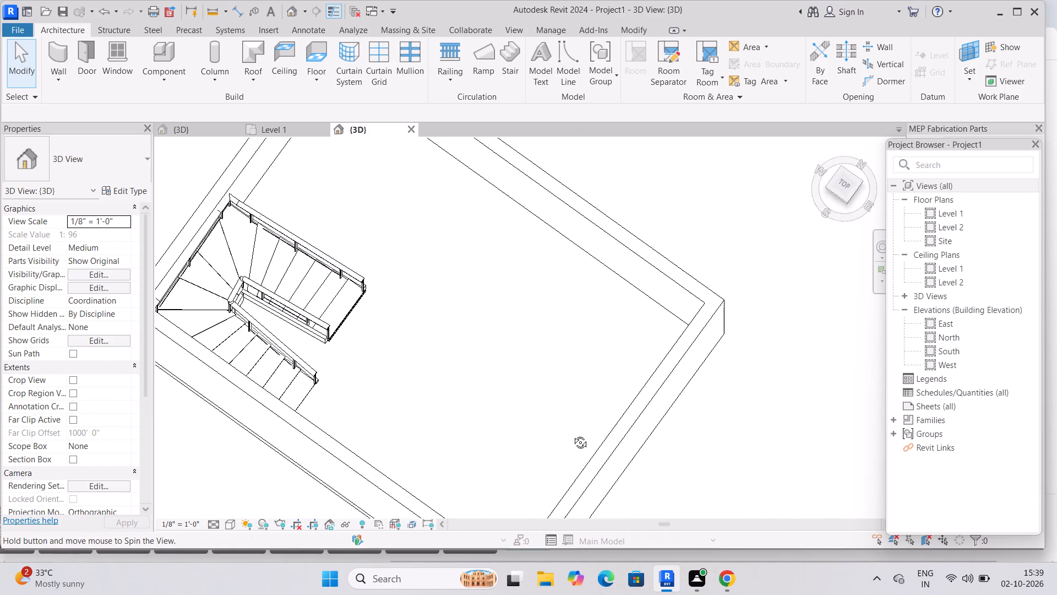
pyautogui.moveTo(572, 434); pyautogui.dragTo(574, 440, button='middle')
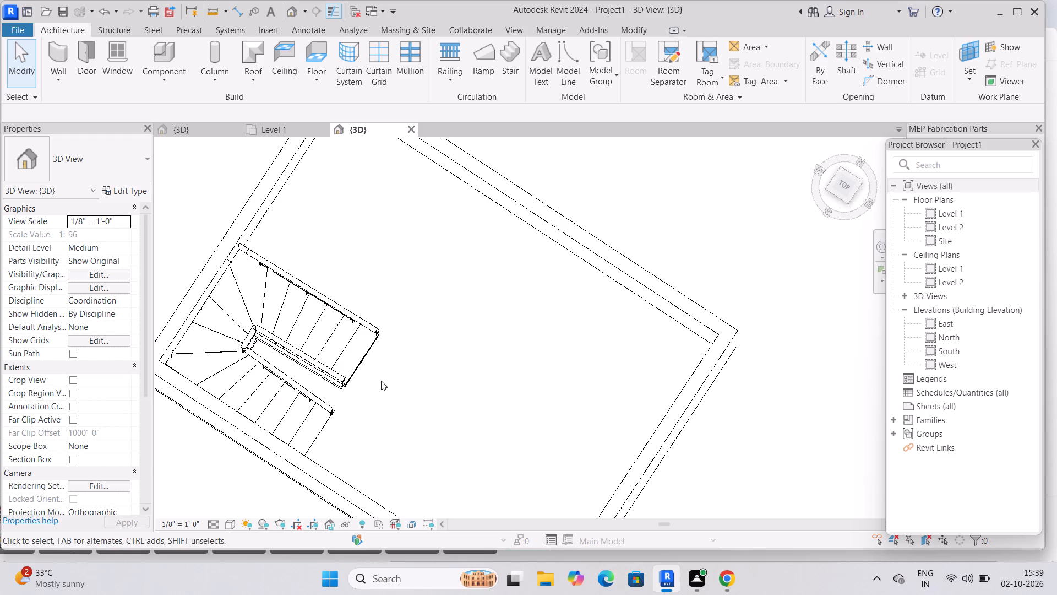
pyautogui.moveTo(476, 439); pyautogui.dragTo(492, 331, button='middle')
pyautogui.moveTo(600, 418); pyautogui.dragTo(287, 383, button='middle')
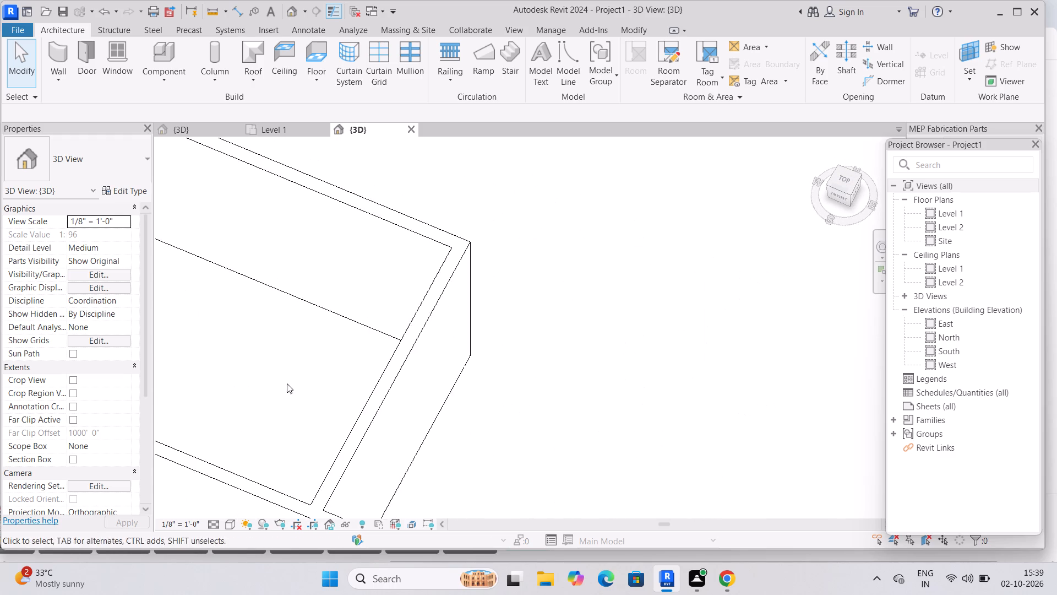
pyautogui.moveTo(297, 390); pyautogui.dragTo(447, 383, button='middle')
pyautogui.moveTo(641, 406); pyautogui.dragTo(379, 350, button='middle')
pyautogui.scroll(-5, 378, 350)
pyautogui.scroll(-4, 587, 409)
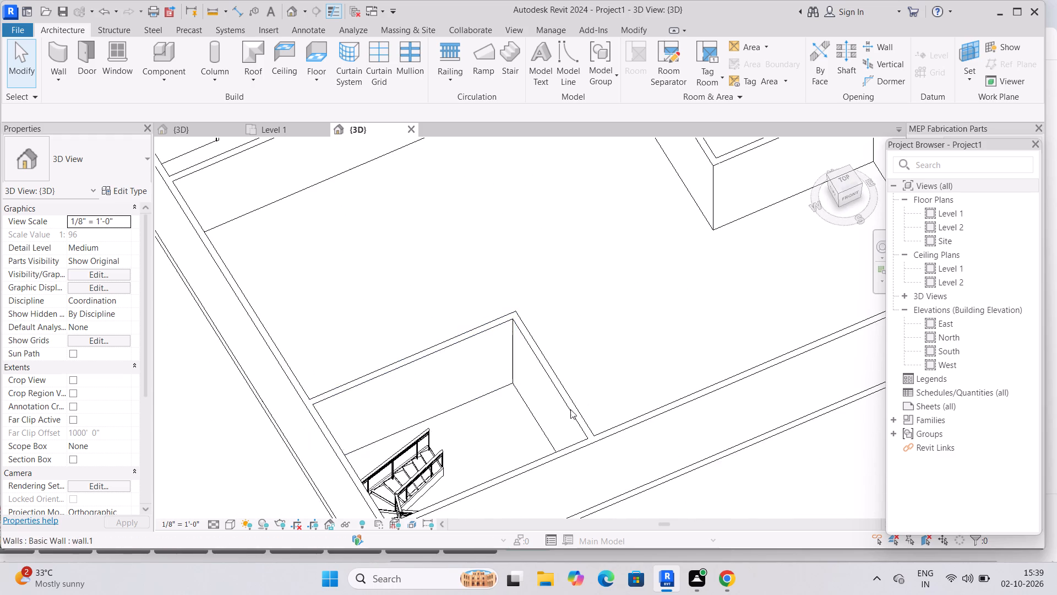
pyautogui.moveTo(671, 388); pyautogui.dragTo(580, 282, button='middle')
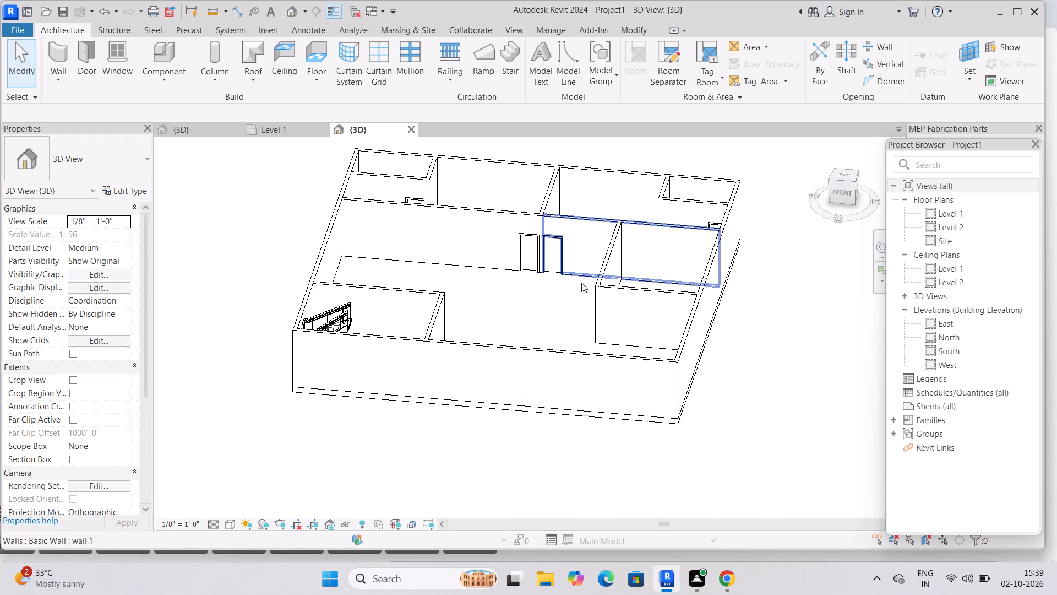
pyautogui.moveTo(588, 374); pyautogui.dragTo(595, 319, button='middle')
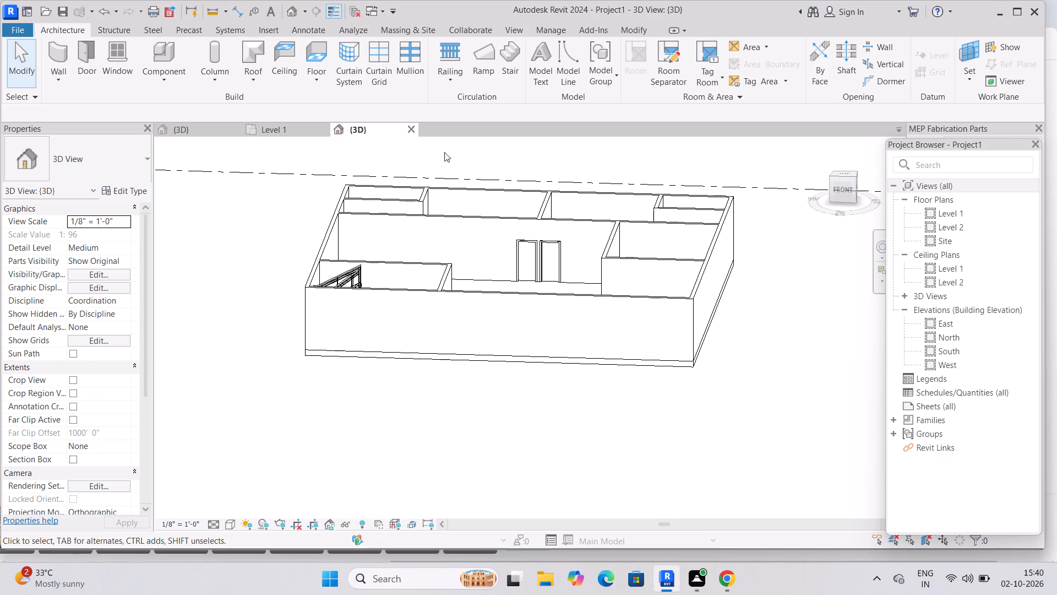
# Start placing a component and look through the families and types already available in the project.
pyautogui.click(175, 51)
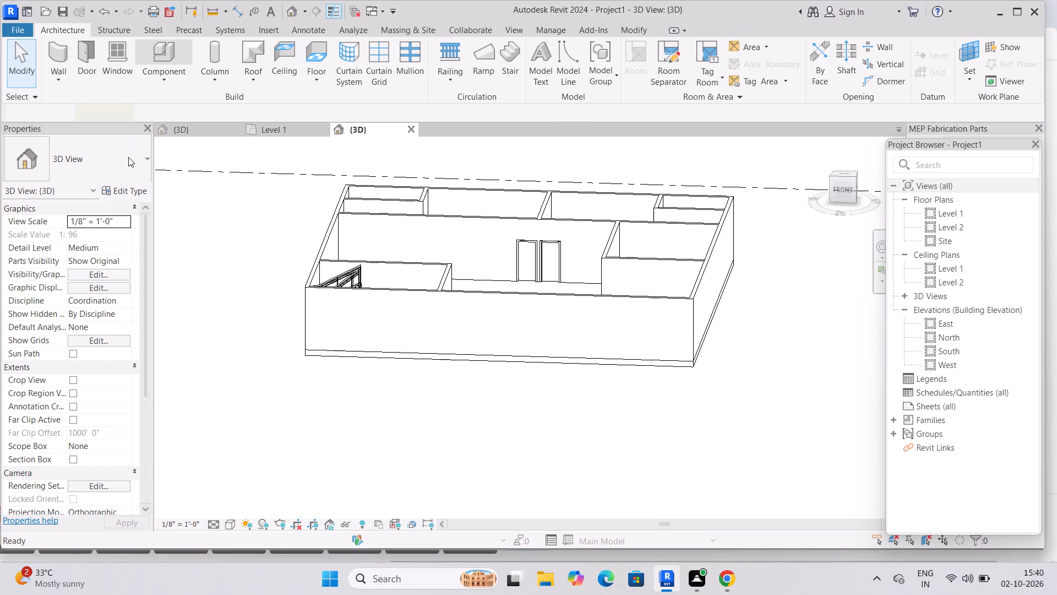
pyautogui.click(129, 159)
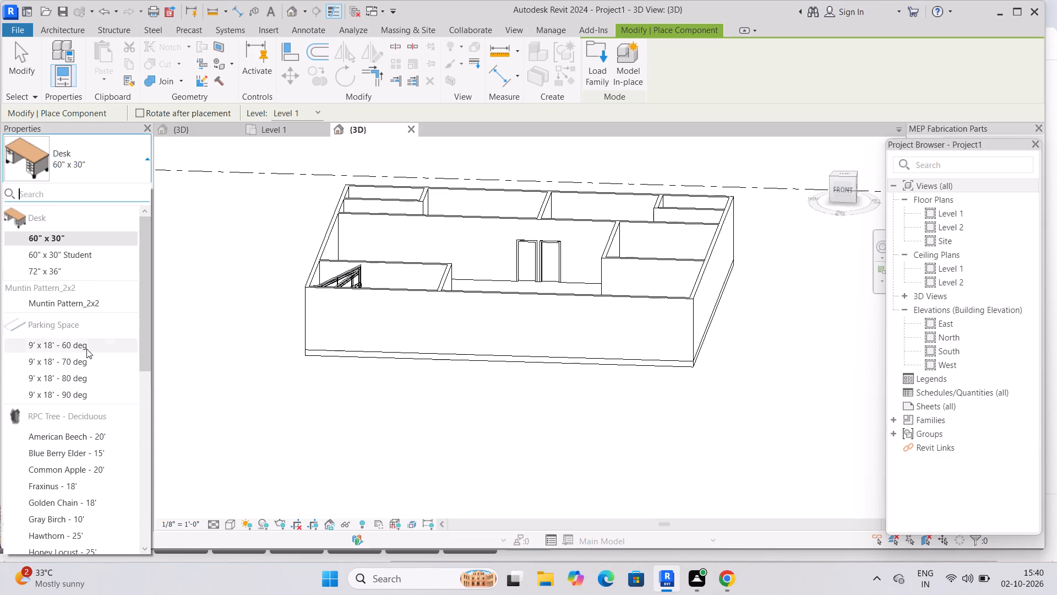
pyautogui.scroll(6, 80, 358)
pyautogui.scroll(-14, 80, 358)
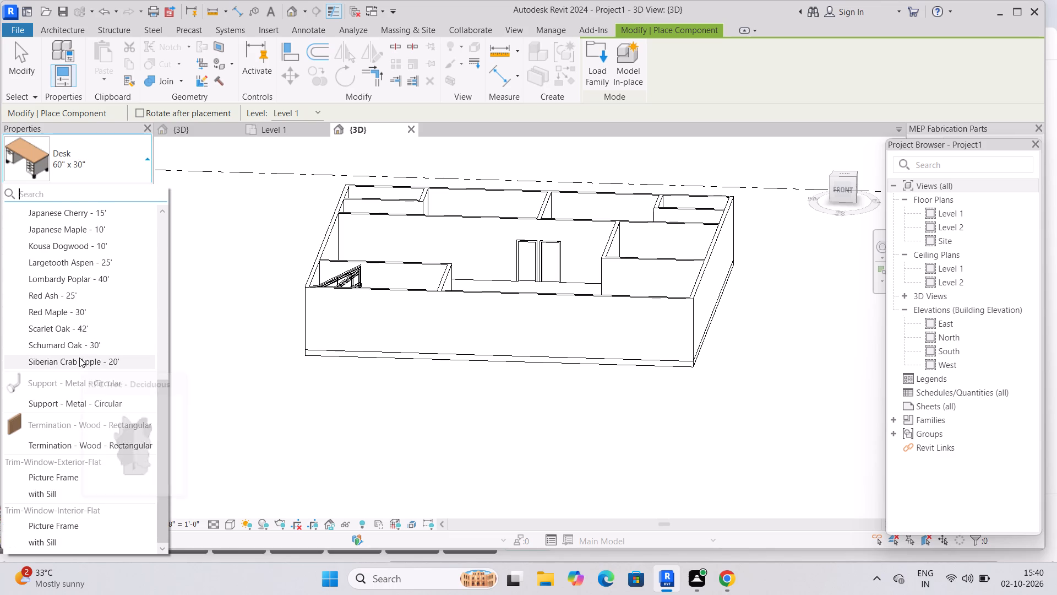
pyautogui.scroll(-5, 78, 364)
pyautogui.scroll(-4, 64, 470)
pyautogui.scroll(12, 62, 468)
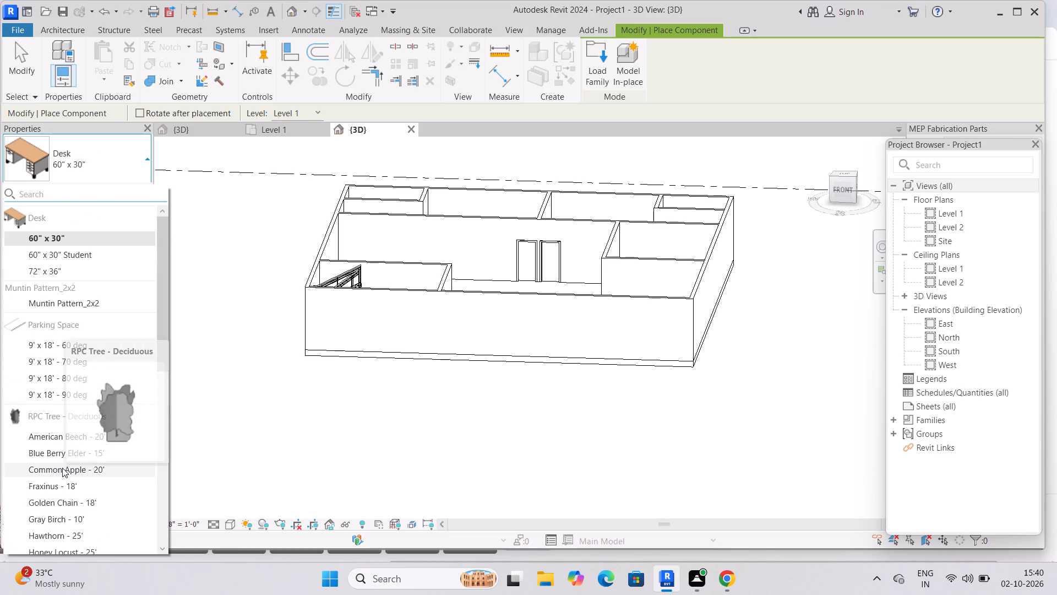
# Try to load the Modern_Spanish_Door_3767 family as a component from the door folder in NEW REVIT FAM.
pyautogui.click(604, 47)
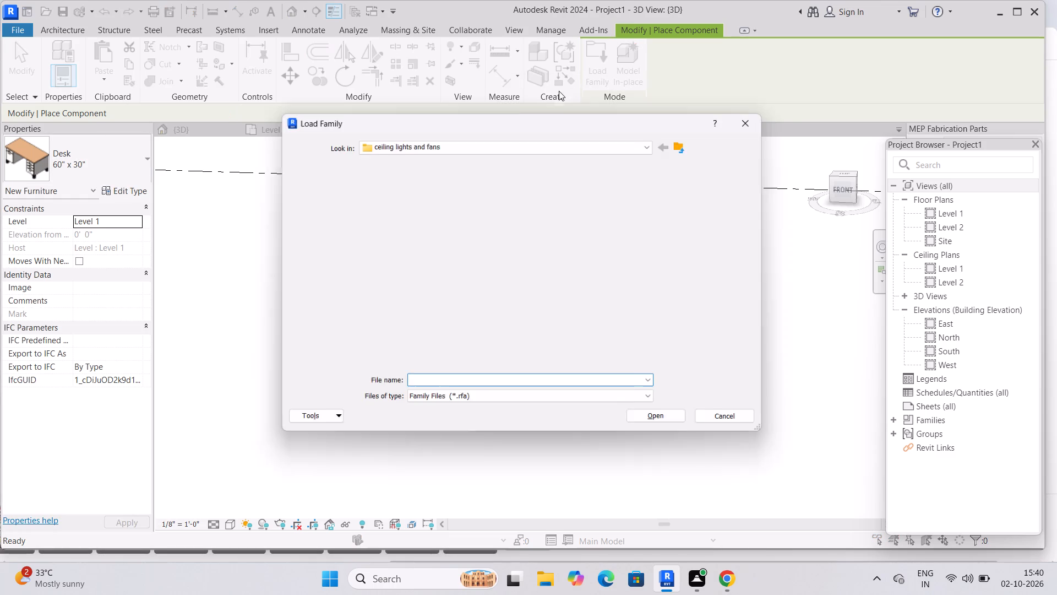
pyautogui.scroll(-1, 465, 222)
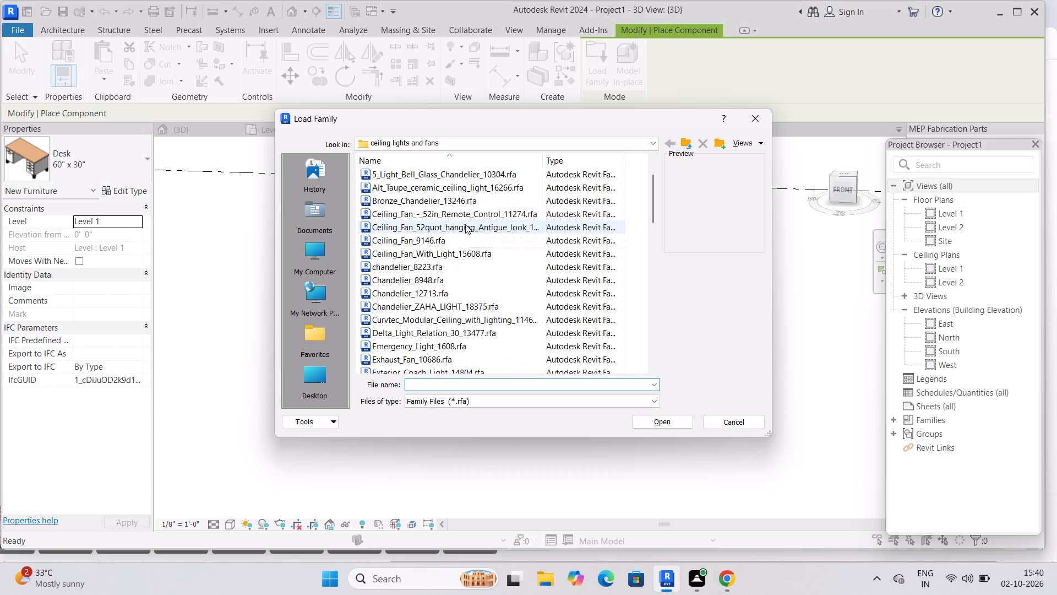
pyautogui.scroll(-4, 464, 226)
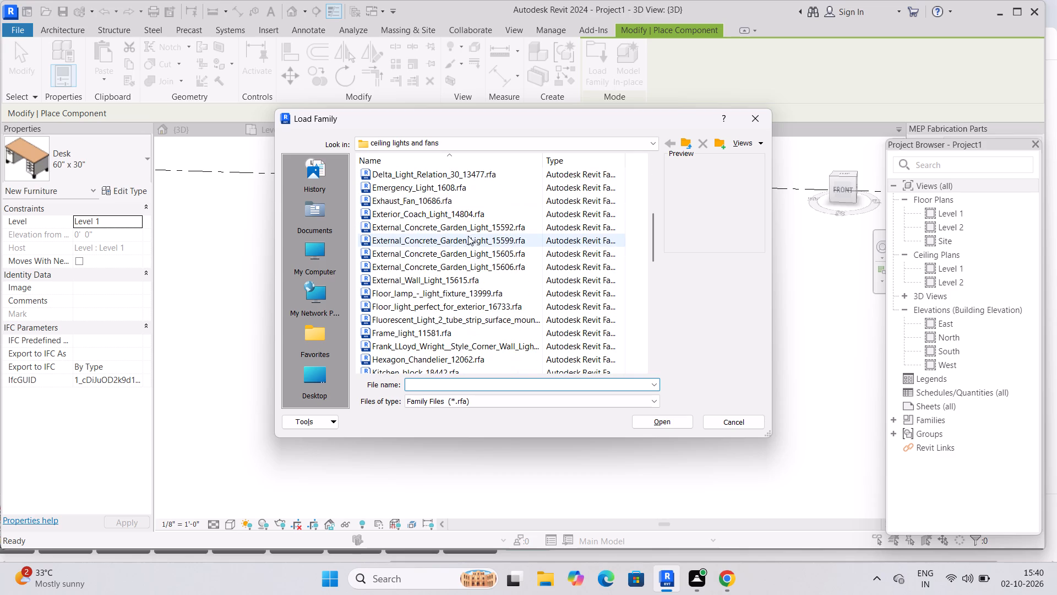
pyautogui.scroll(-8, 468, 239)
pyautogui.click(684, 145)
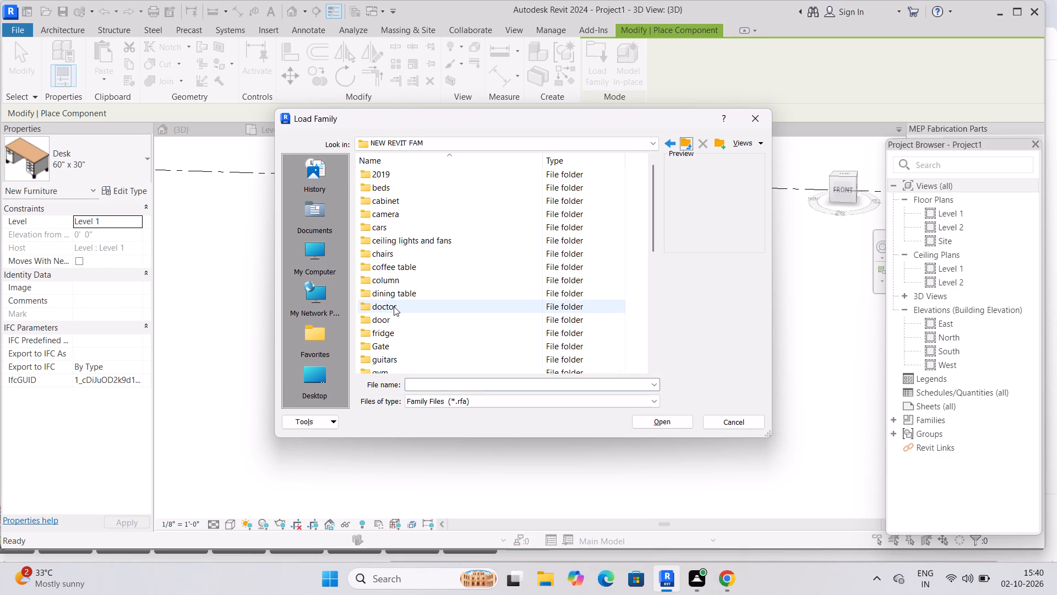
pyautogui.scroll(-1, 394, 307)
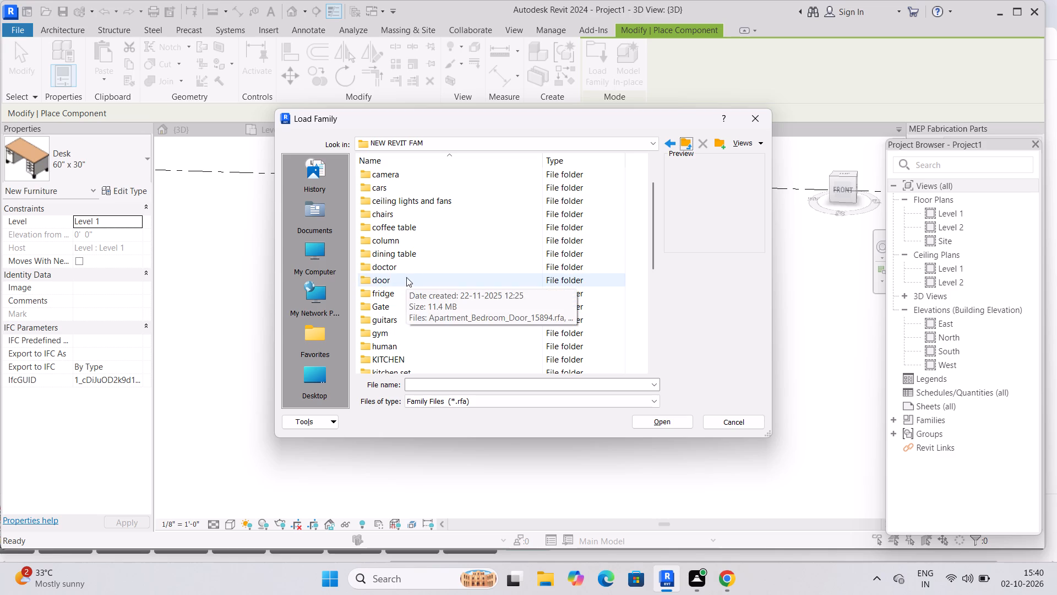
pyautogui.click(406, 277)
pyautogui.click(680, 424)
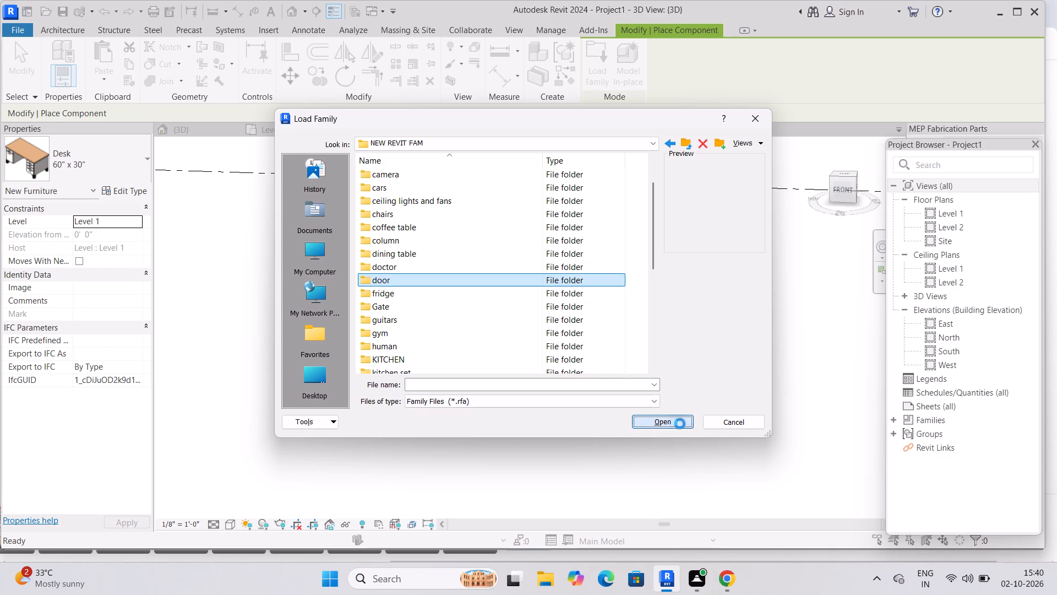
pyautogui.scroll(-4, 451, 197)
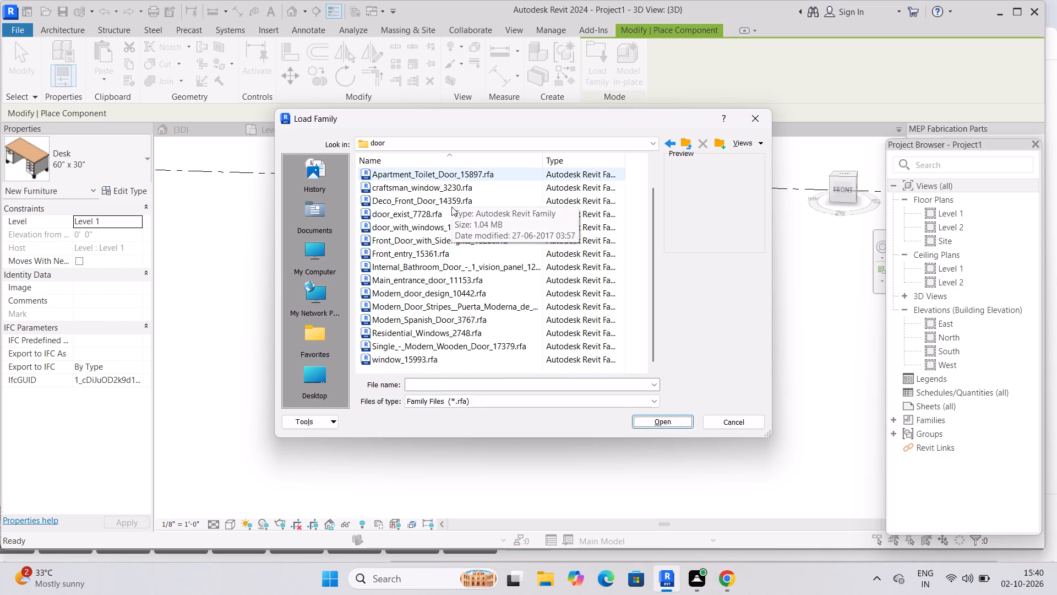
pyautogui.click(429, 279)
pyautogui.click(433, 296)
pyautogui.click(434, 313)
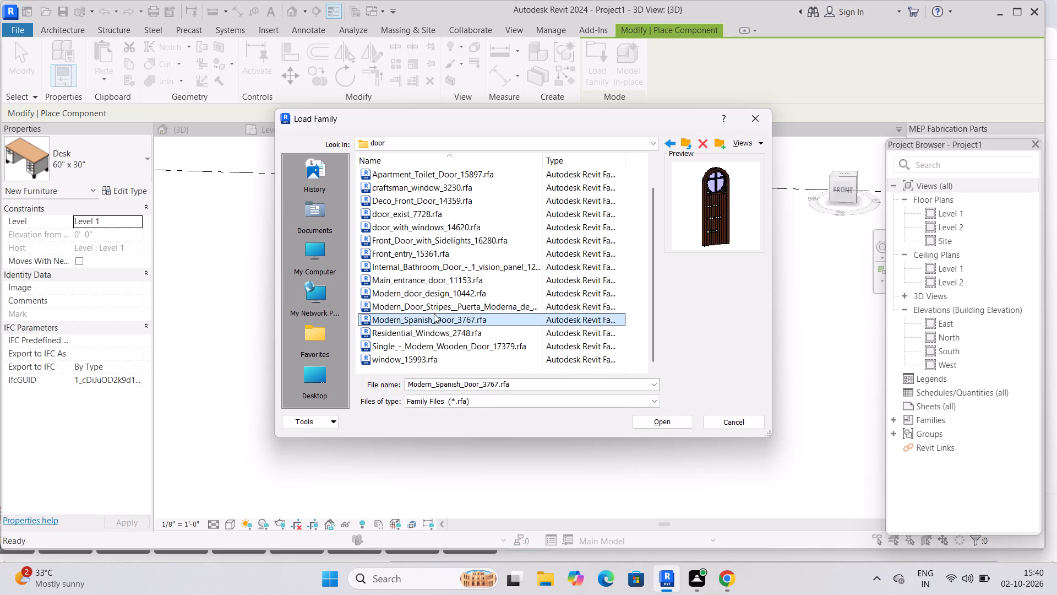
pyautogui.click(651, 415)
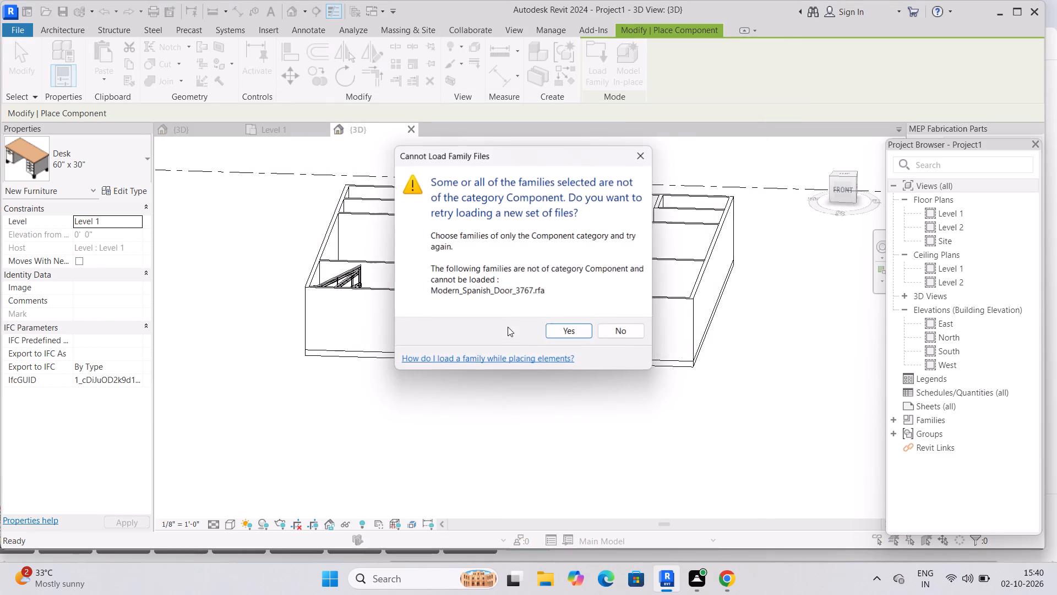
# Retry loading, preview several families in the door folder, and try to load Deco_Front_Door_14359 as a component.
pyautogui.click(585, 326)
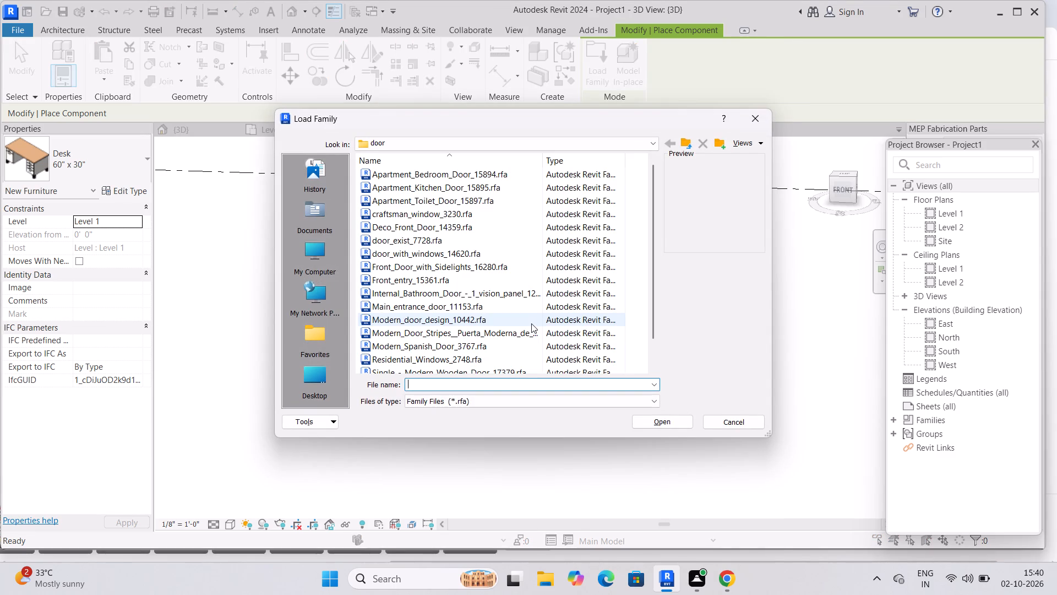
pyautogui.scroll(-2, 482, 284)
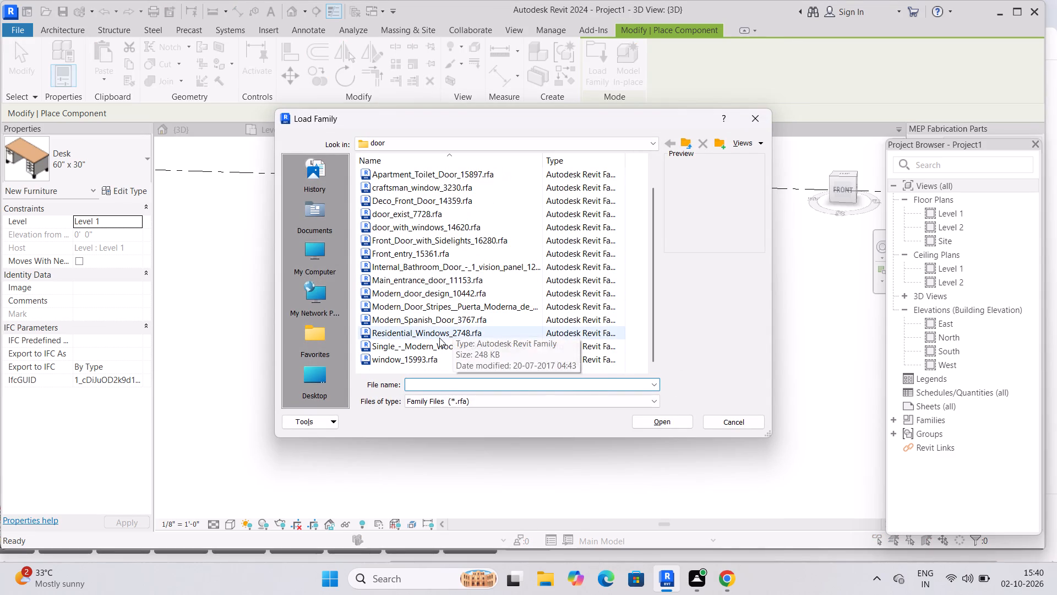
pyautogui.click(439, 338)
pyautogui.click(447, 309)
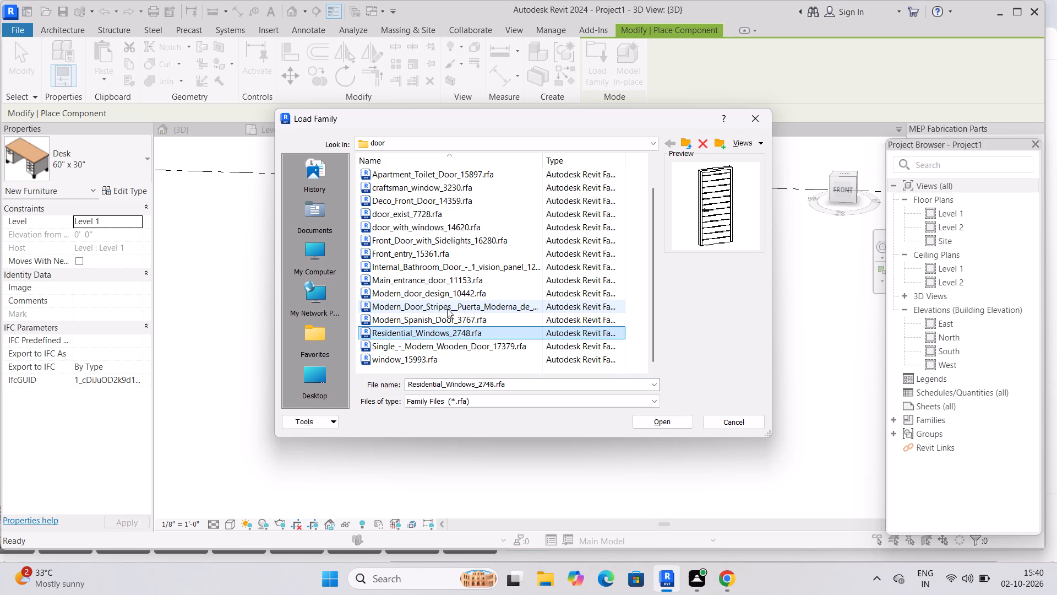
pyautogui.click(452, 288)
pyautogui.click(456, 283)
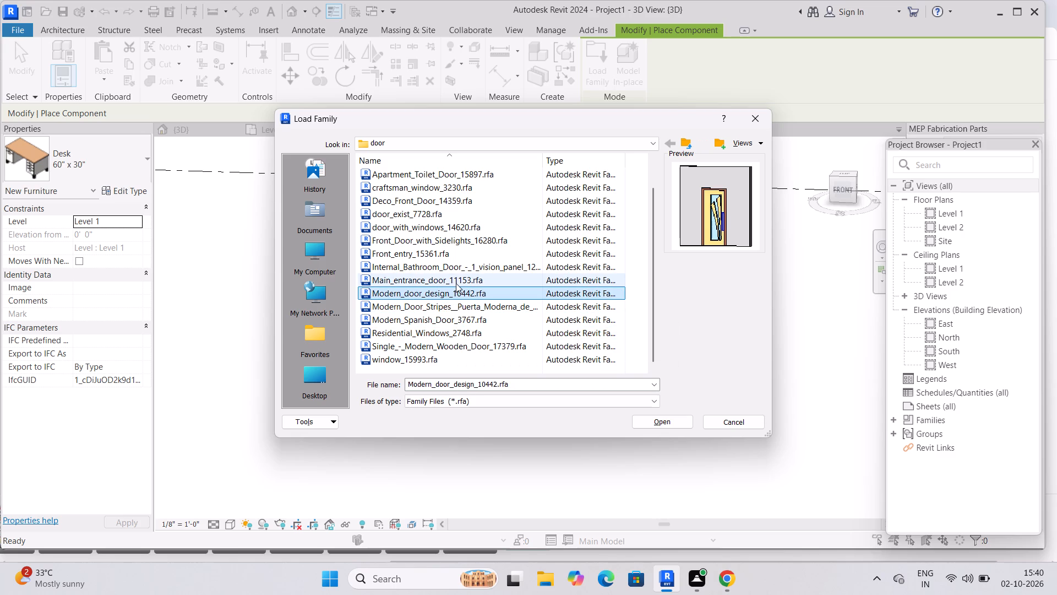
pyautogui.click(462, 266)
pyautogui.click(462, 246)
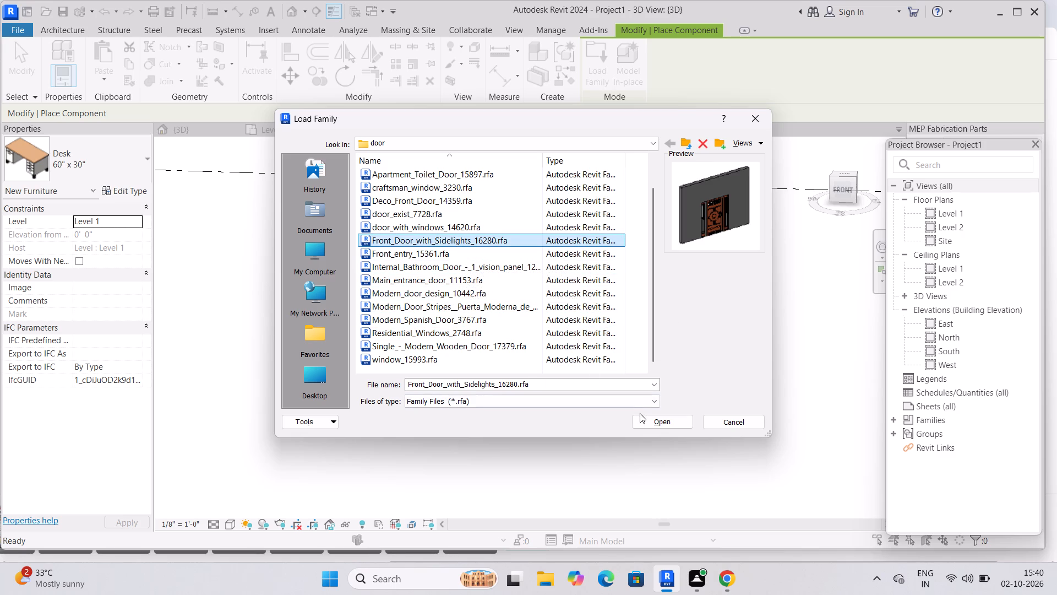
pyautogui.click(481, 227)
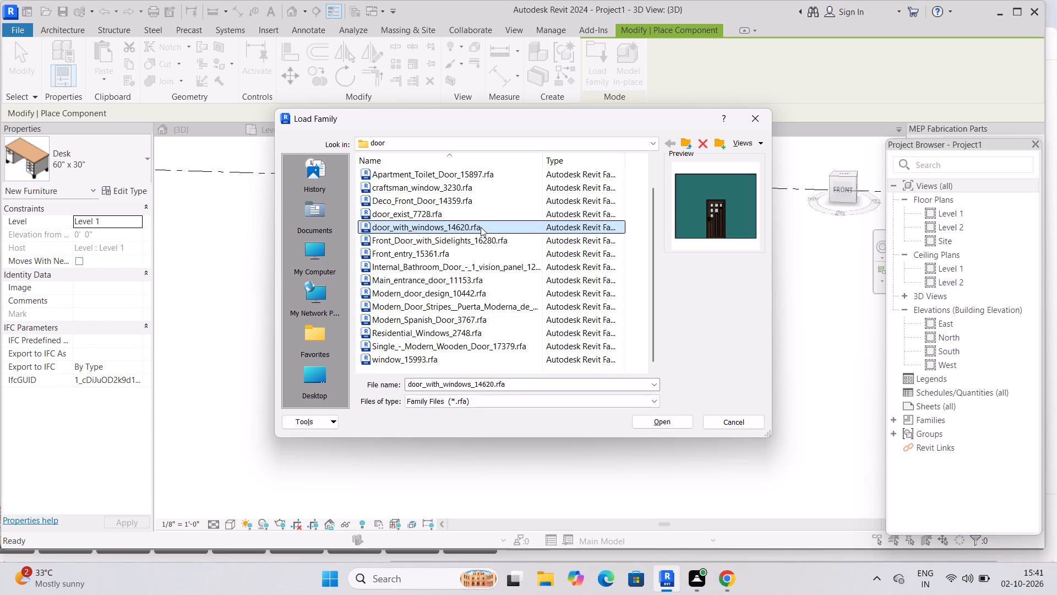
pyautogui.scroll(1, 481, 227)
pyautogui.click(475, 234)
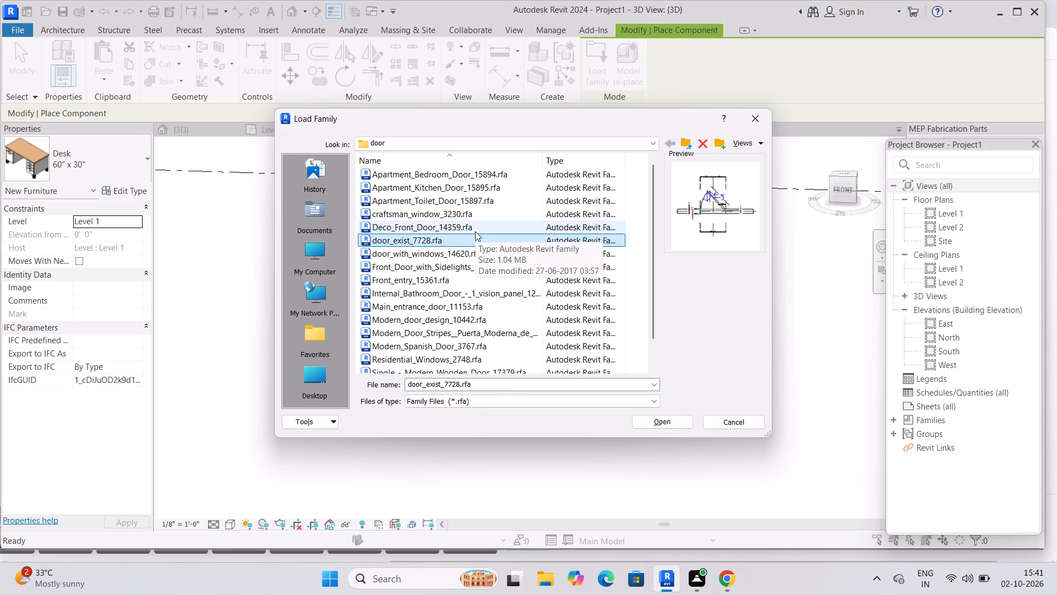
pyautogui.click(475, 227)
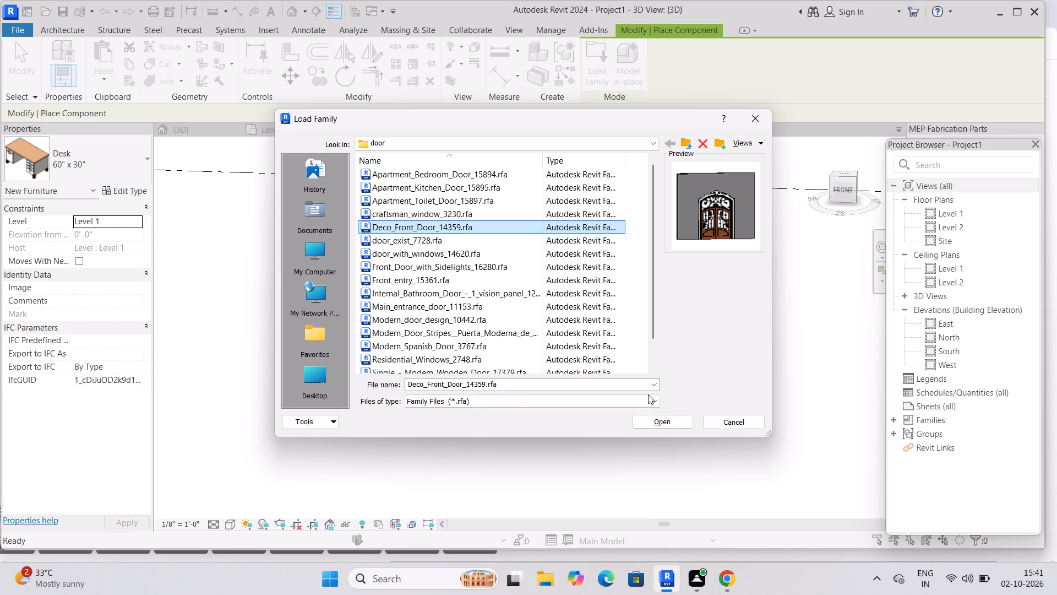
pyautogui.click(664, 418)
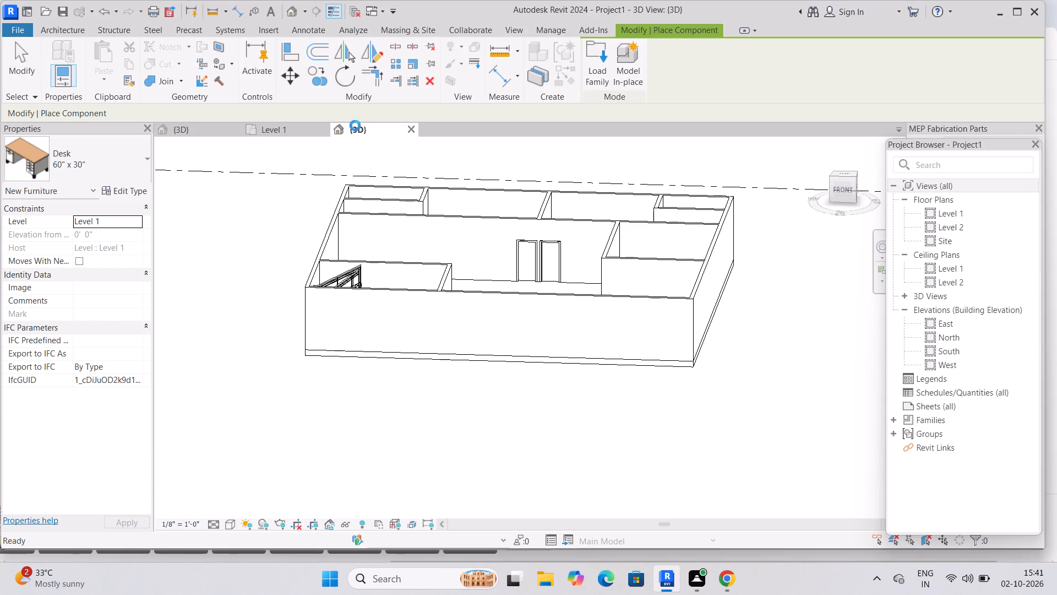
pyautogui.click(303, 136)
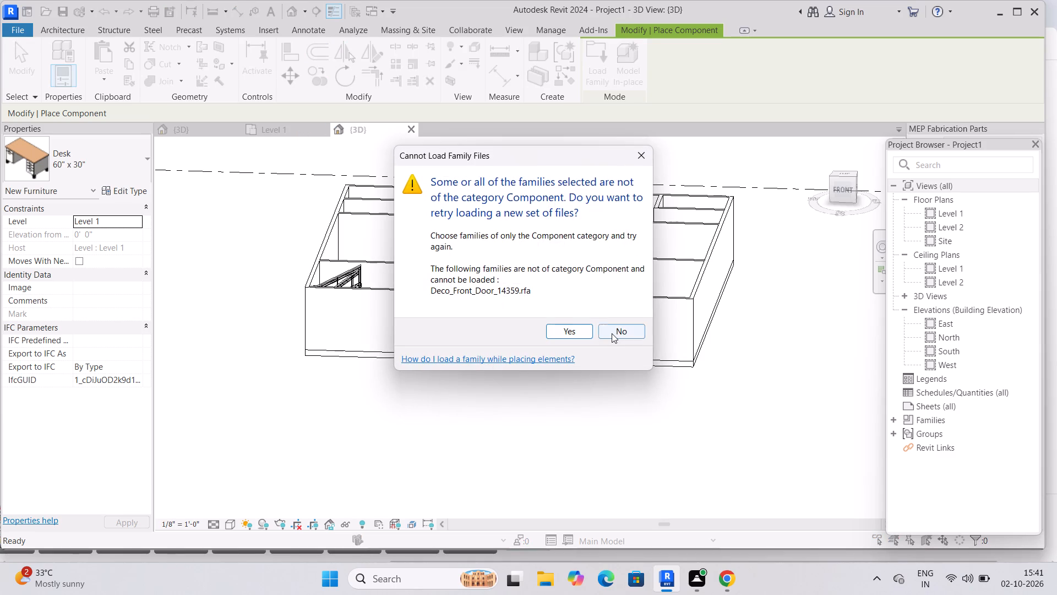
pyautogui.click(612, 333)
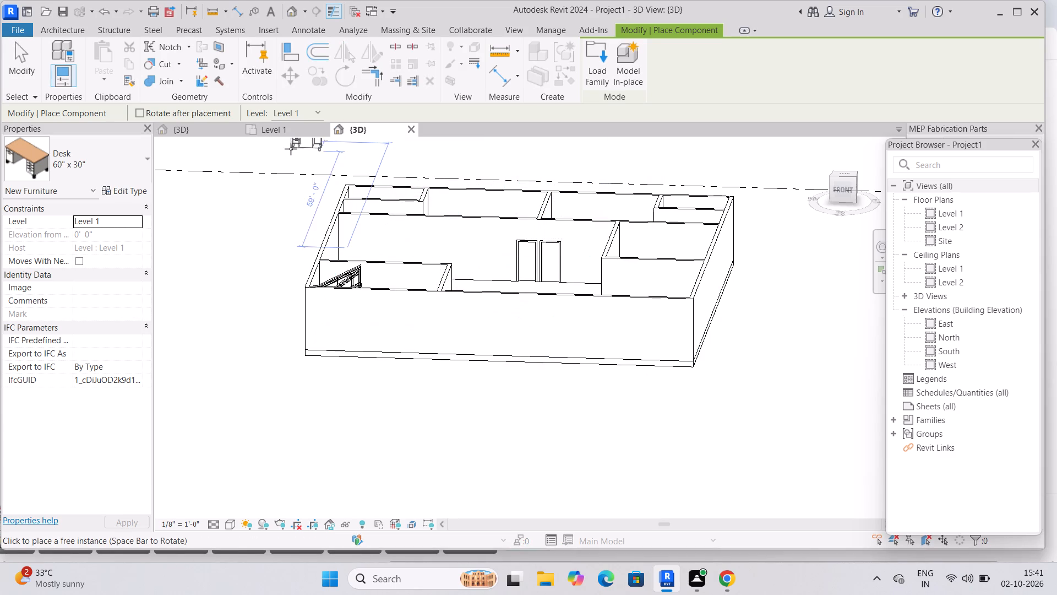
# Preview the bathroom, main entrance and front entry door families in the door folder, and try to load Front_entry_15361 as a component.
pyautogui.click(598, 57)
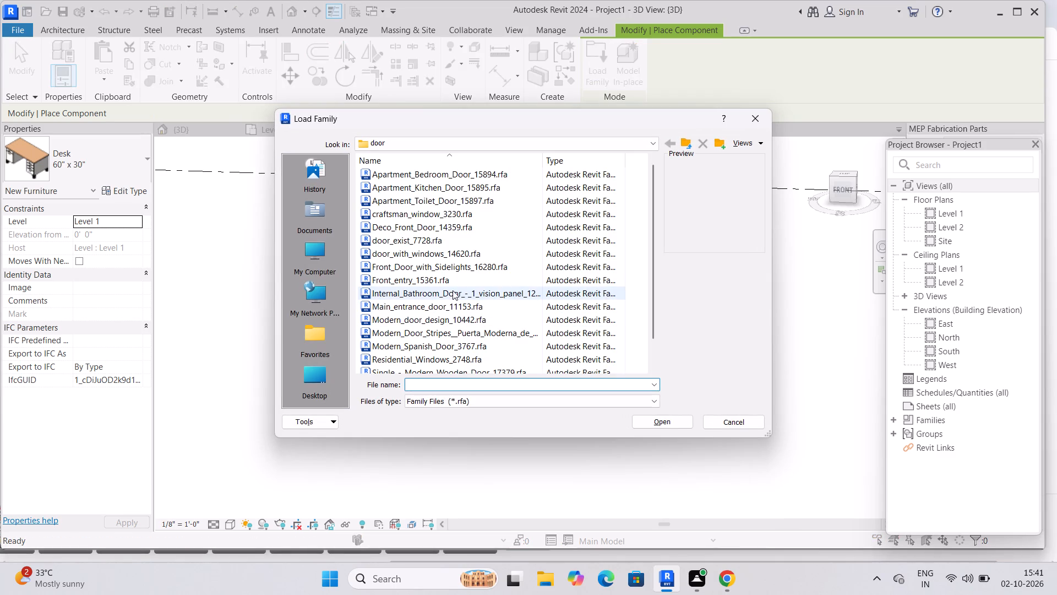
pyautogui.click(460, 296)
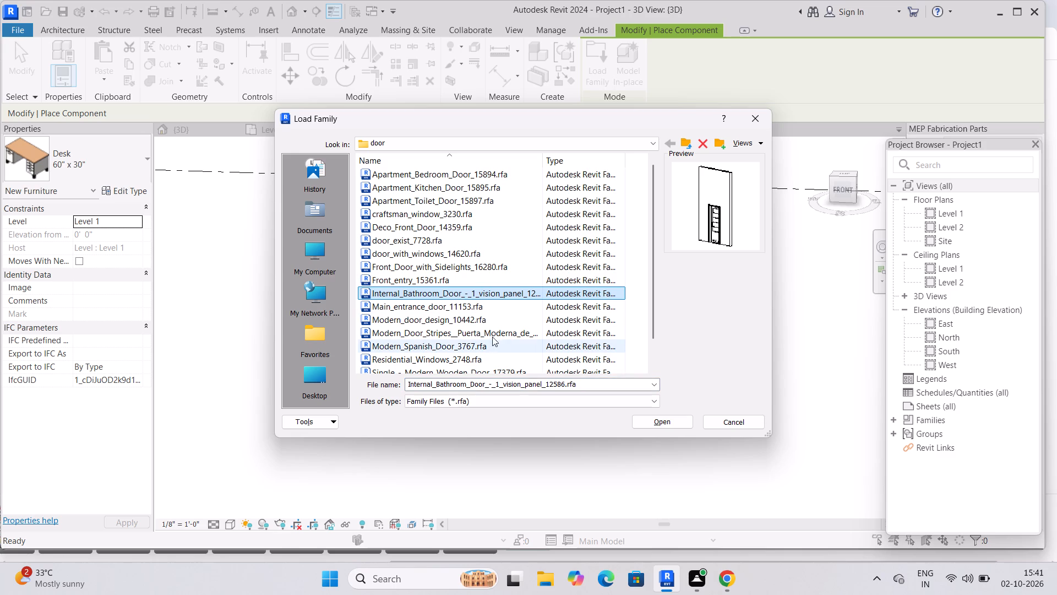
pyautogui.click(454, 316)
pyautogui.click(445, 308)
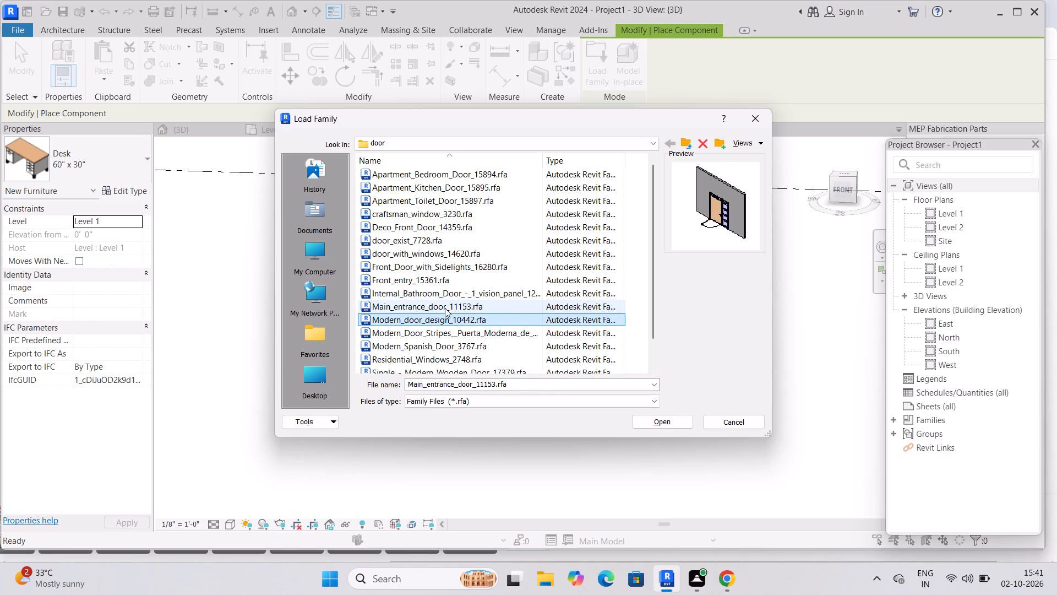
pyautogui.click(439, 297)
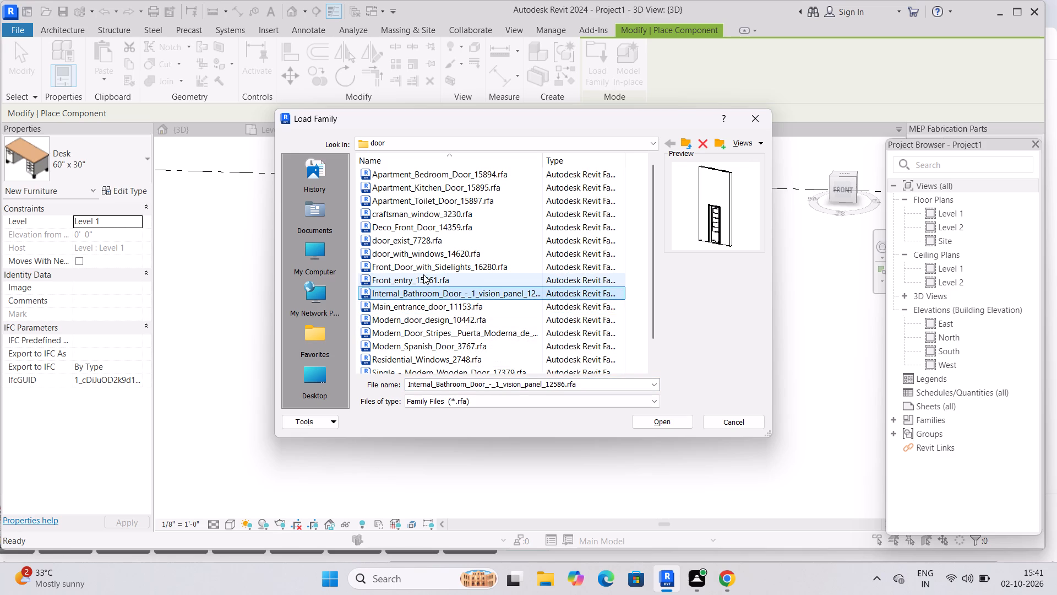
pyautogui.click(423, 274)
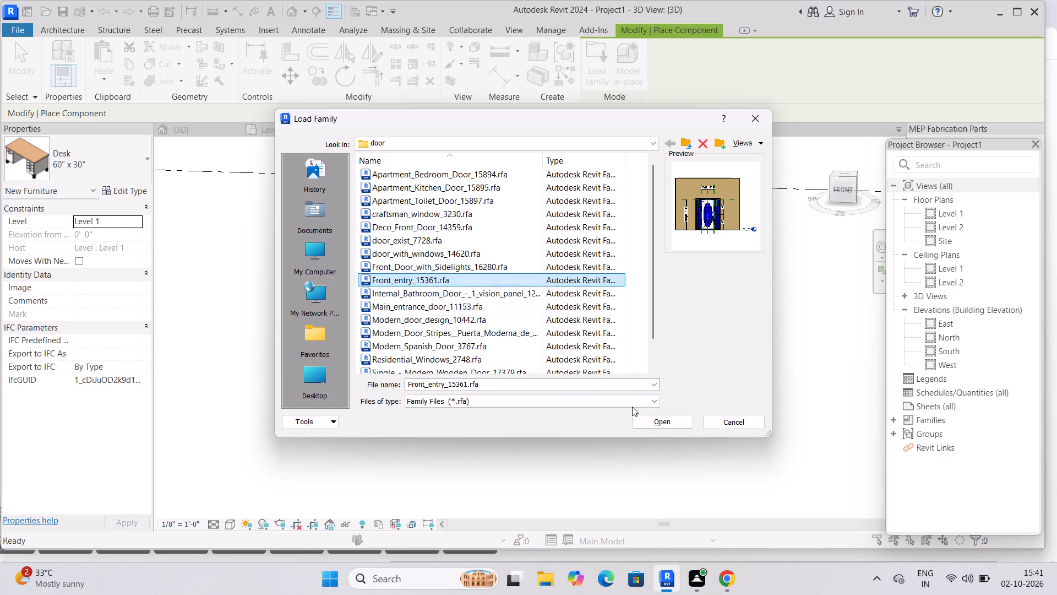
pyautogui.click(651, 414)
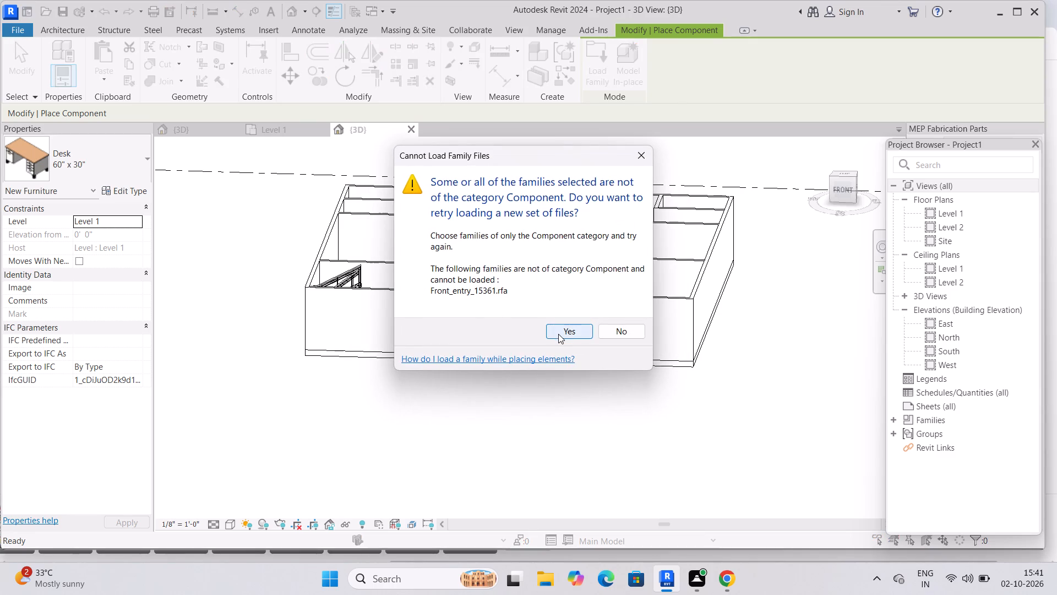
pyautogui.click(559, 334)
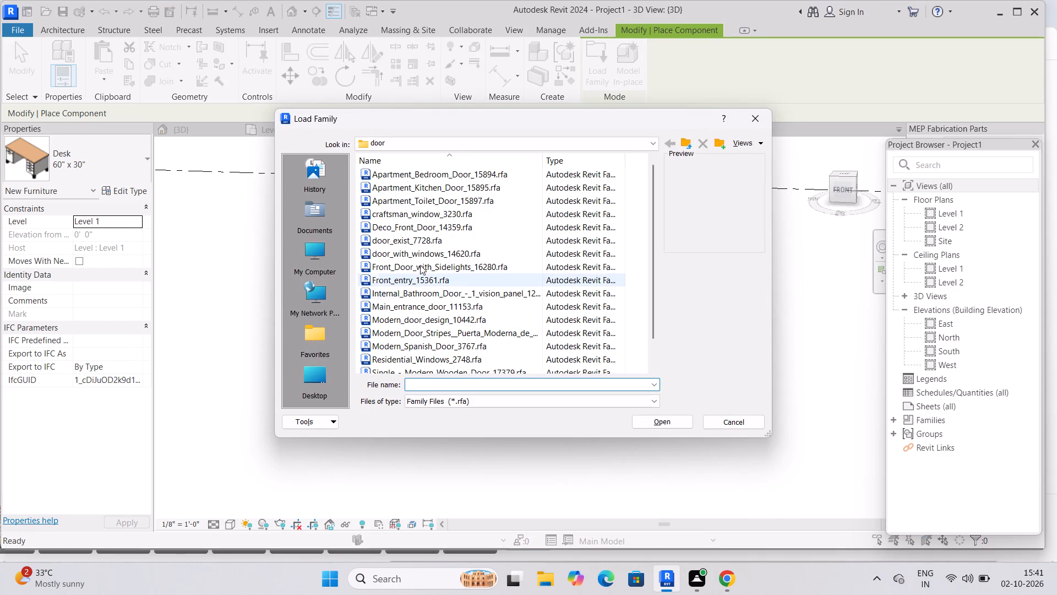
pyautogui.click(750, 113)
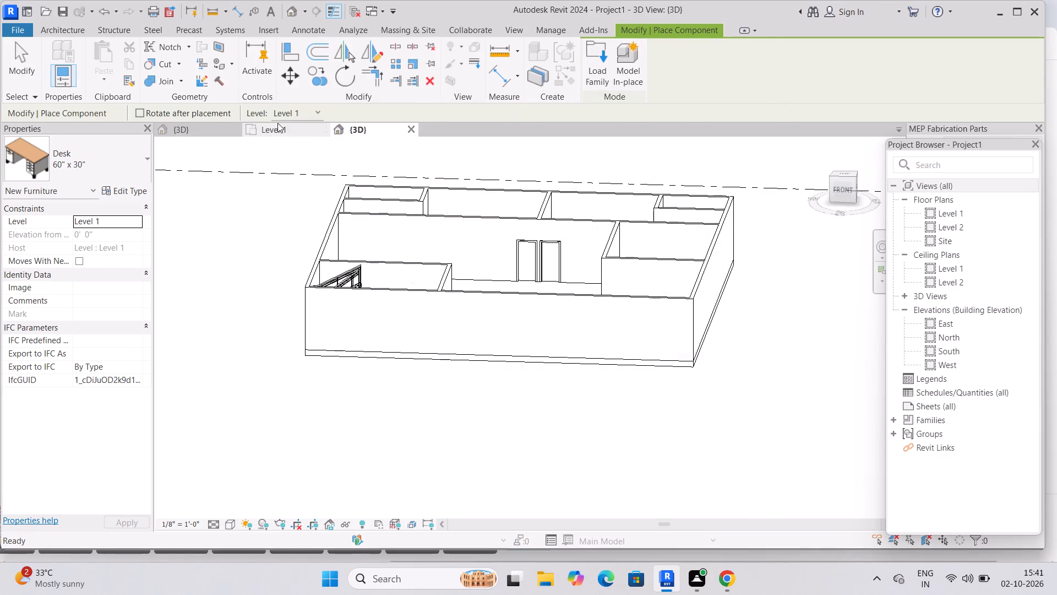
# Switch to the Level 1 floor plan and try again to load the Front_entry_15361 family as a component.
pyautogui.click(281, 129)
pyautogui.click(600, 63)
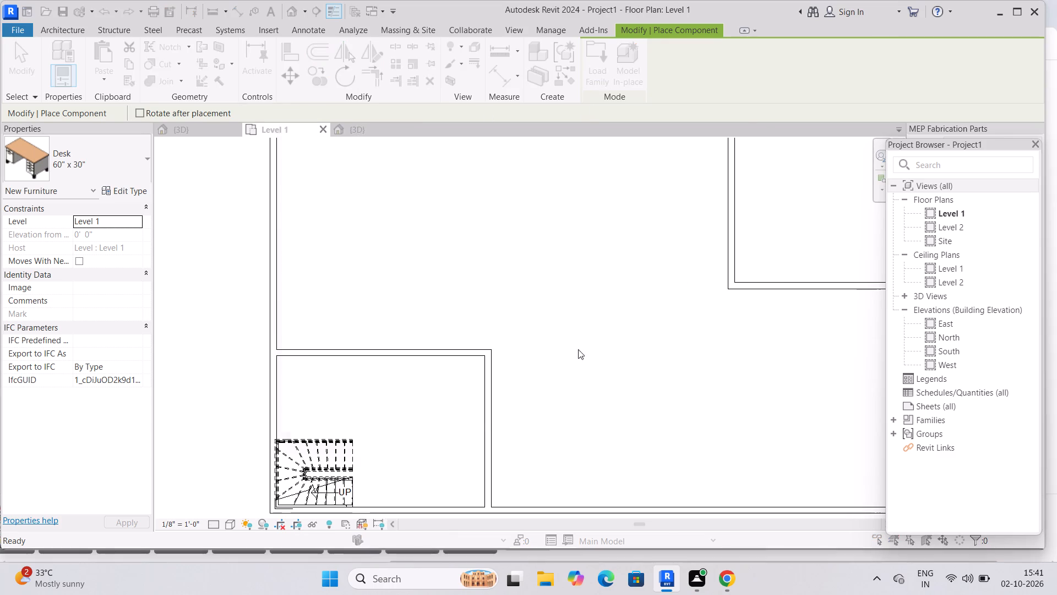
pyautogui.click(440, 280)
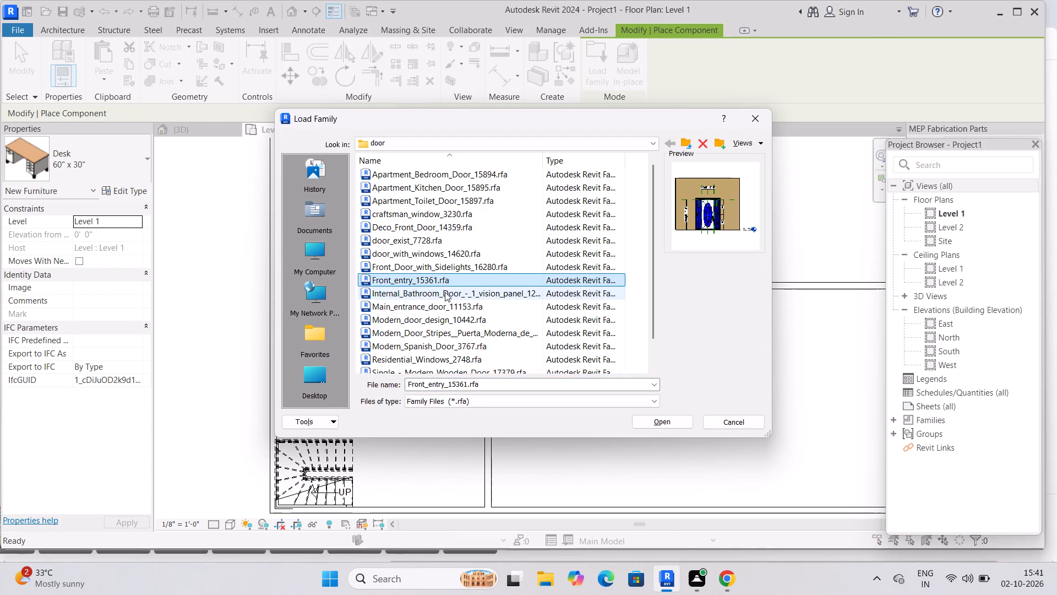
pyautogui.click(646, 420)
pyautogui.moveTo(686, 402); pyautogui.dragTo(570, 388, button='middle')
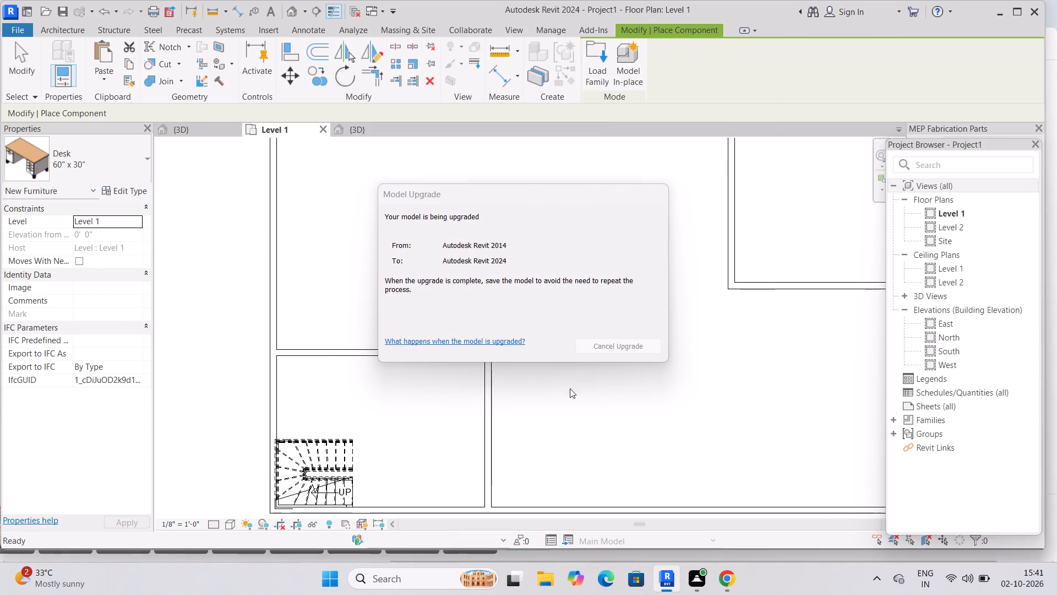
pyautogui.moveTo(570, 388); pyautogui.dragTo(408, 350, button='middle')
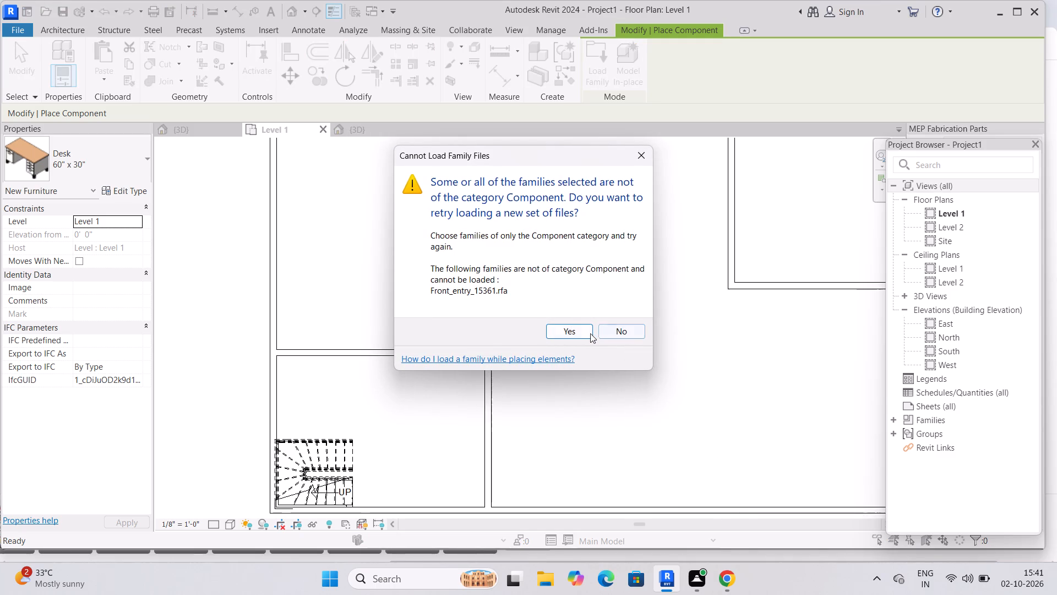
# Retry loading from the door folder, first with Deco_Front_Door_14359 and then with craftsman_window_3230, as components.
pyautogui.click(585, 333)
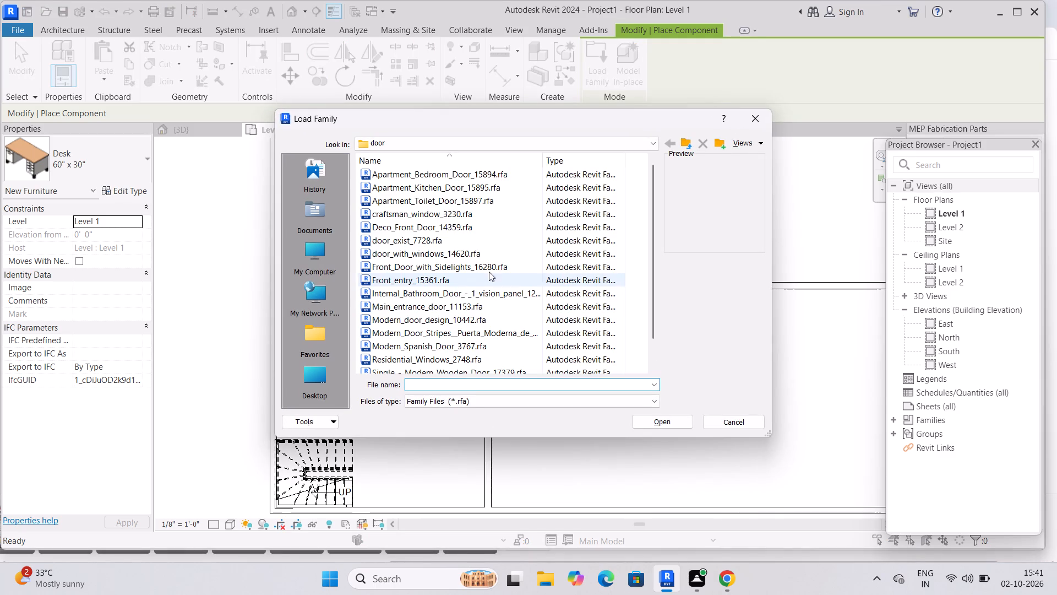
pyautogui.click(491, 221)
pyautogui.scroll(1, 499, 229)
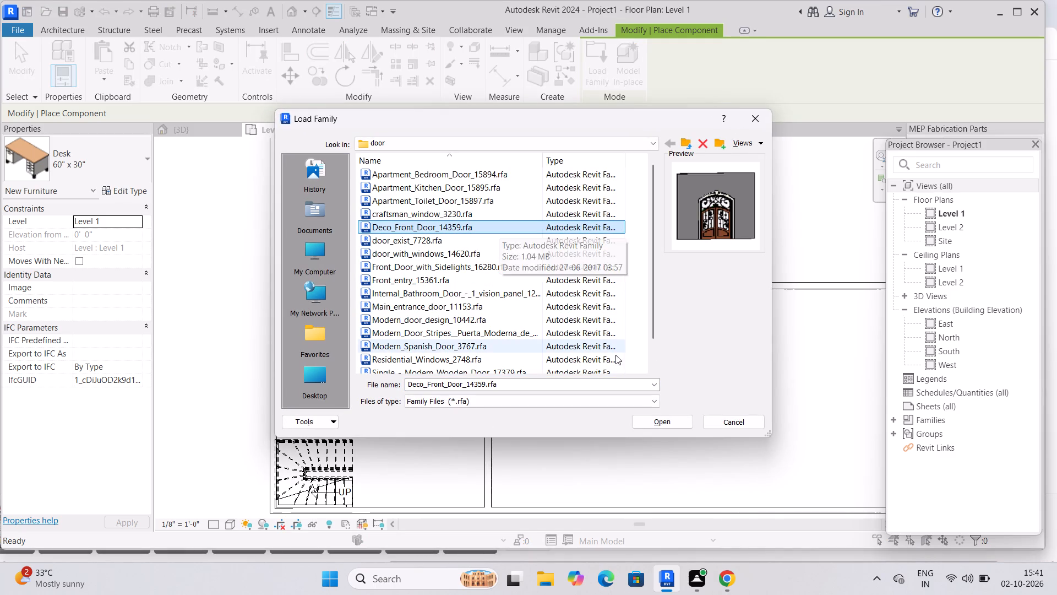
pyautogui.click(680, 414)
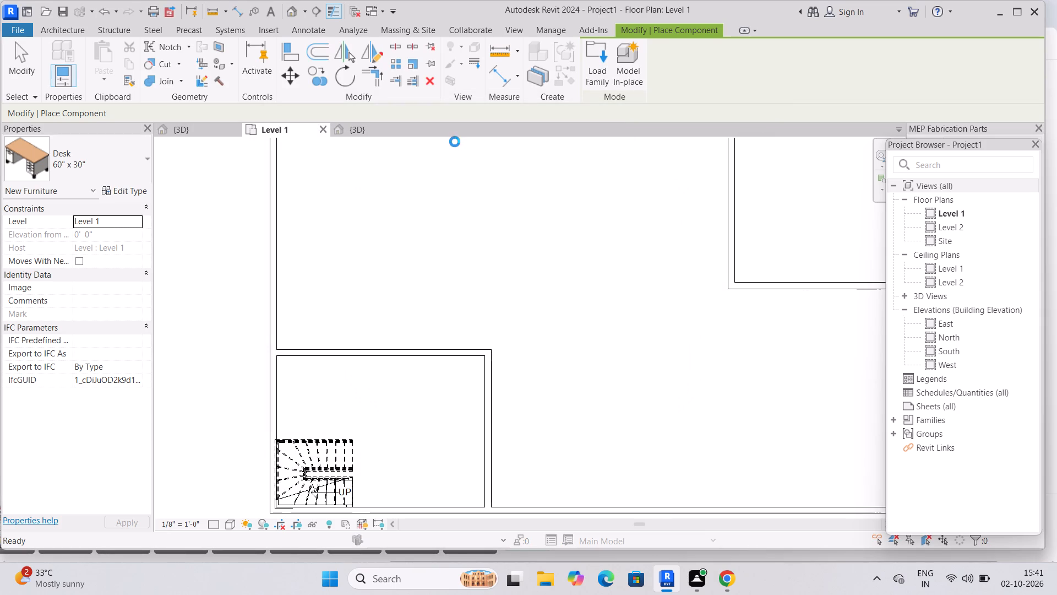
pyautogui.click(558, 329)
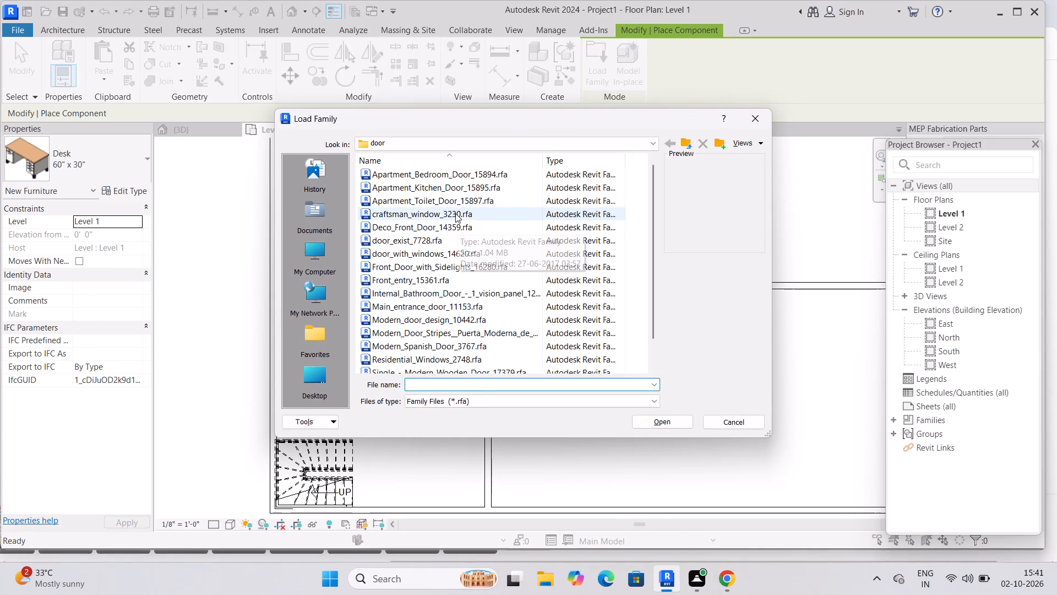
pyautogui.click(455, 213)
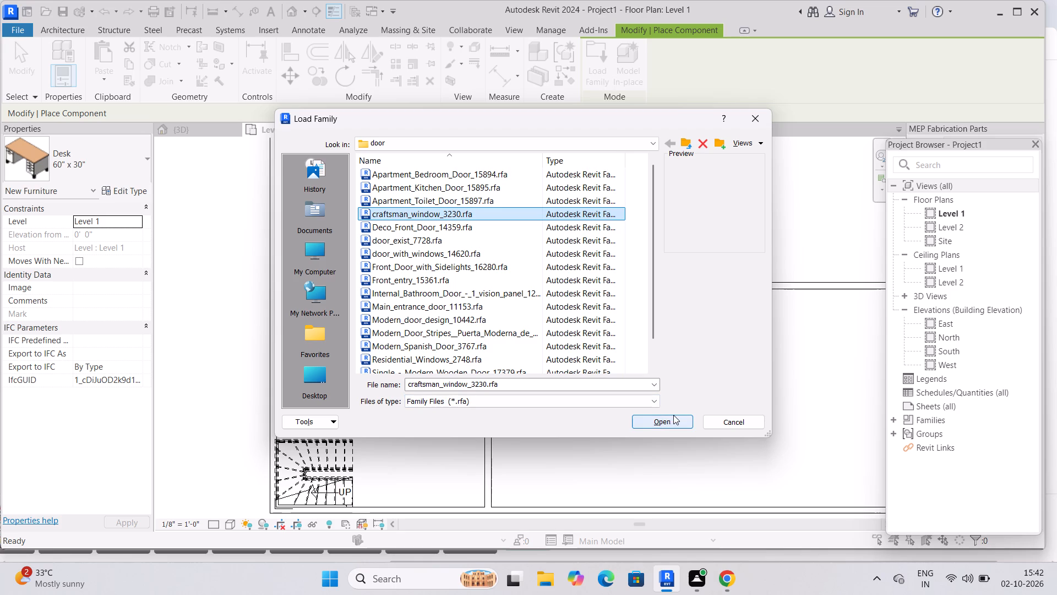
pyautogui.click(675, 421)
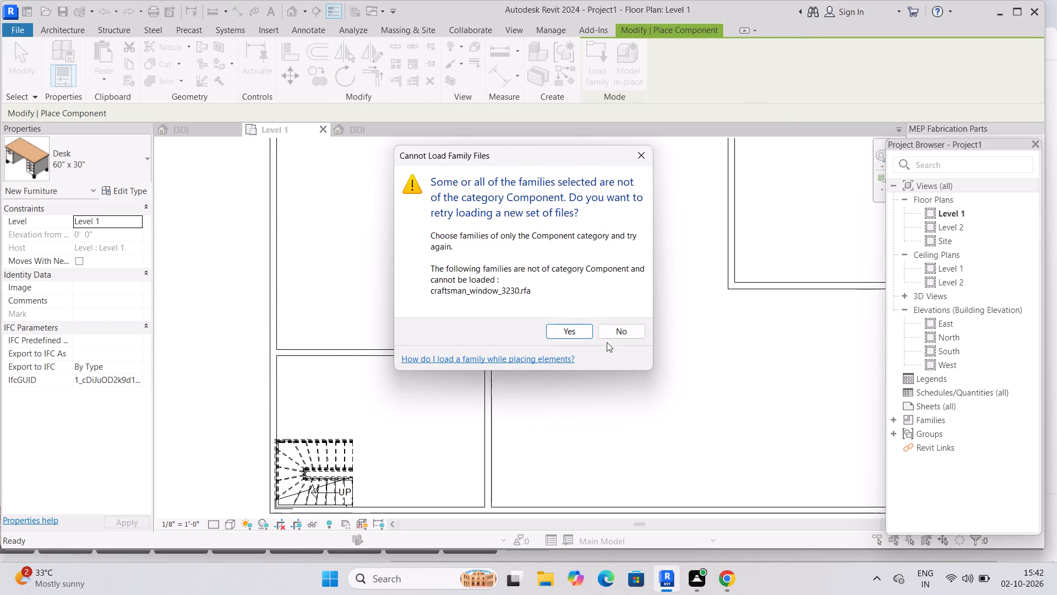
# Retry loading and check the Apartment_Bedroom_Door_15894 and Apartment_Kitchen_Door_15895 families in the door folder.
pyautogui.click(582, 335)
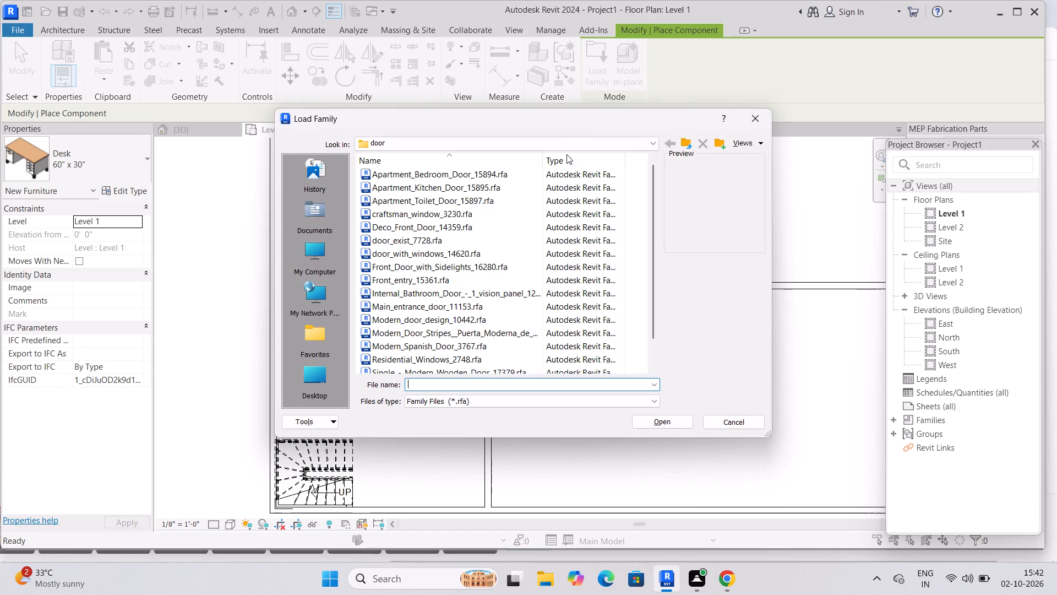
pyautogui.scroll(2, 468, 207)
pyautogui.click(457, 179)
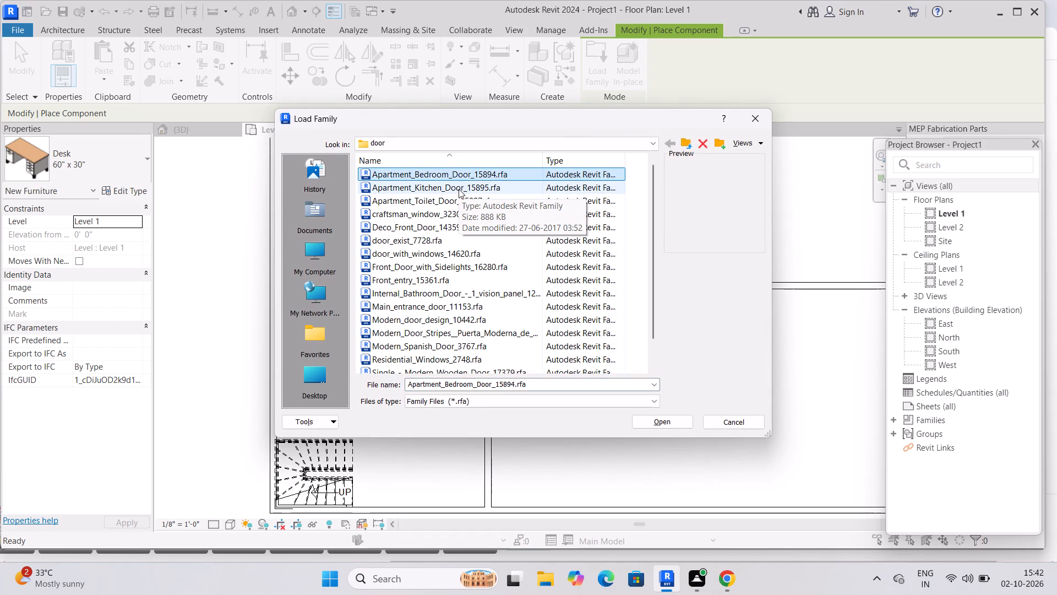
pyautogui.click(459, 189)
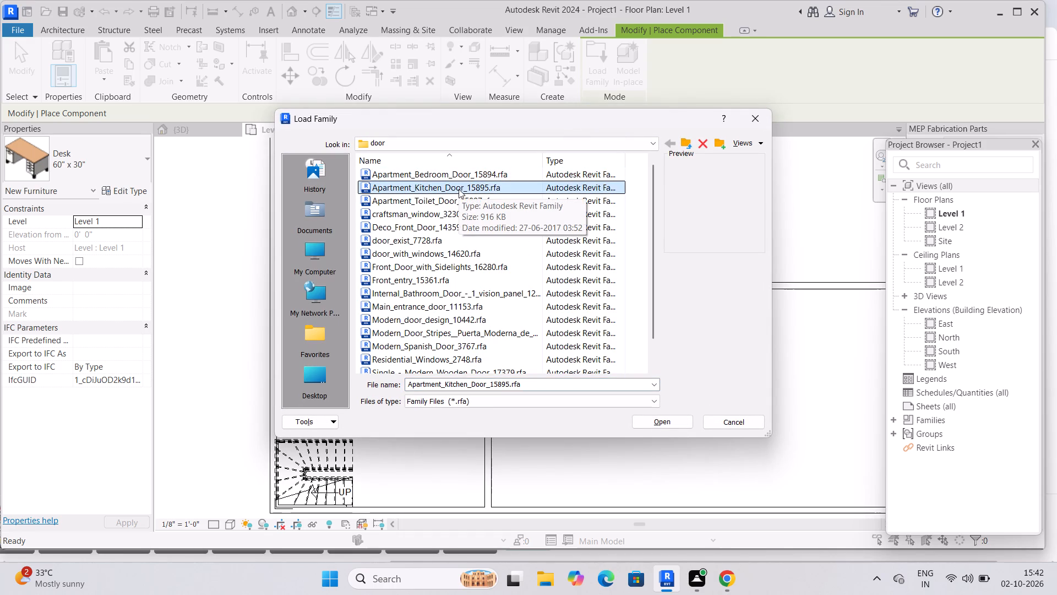
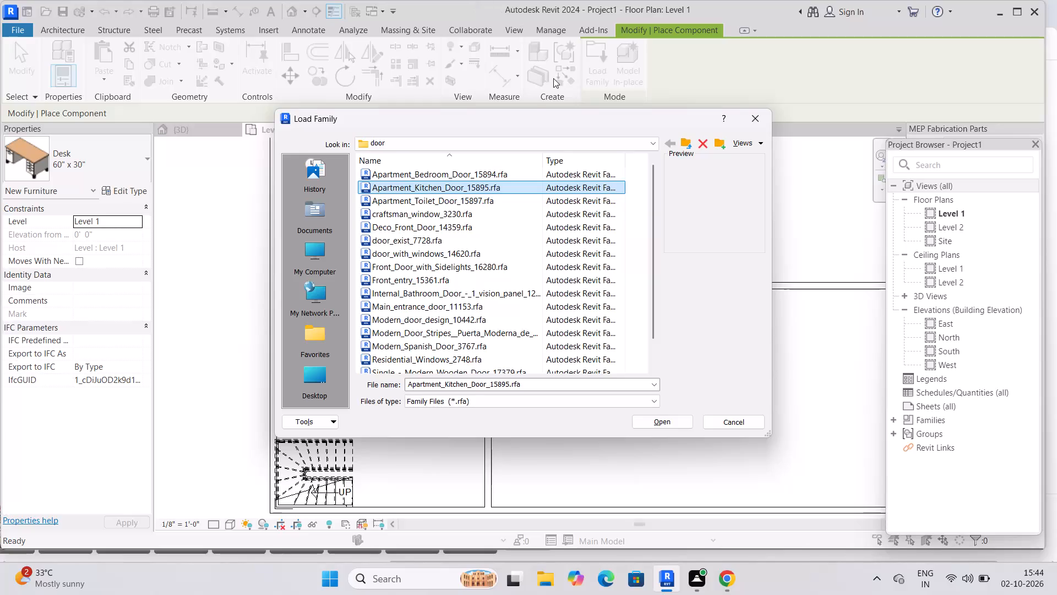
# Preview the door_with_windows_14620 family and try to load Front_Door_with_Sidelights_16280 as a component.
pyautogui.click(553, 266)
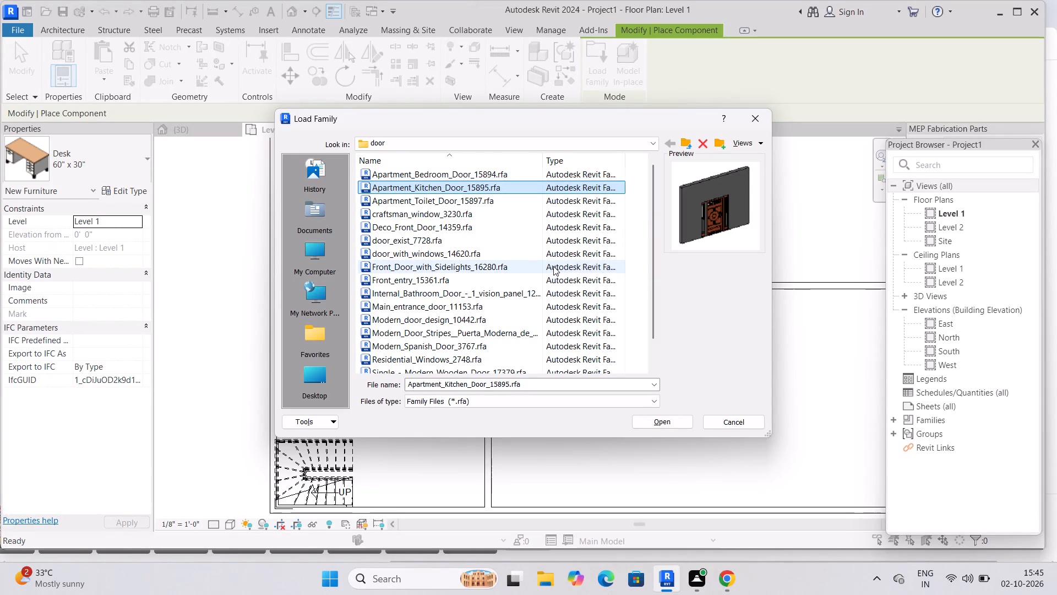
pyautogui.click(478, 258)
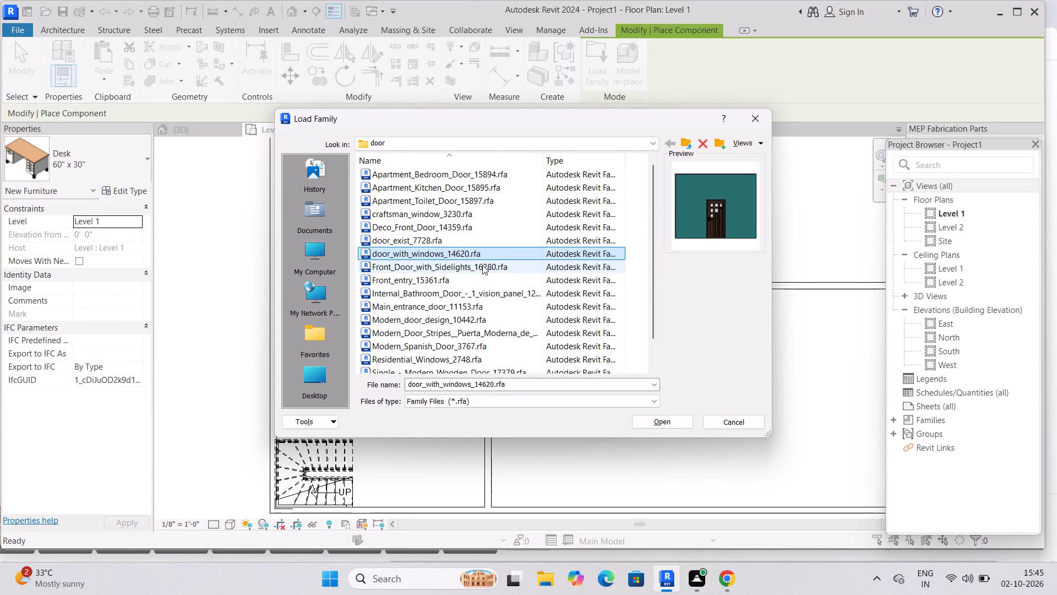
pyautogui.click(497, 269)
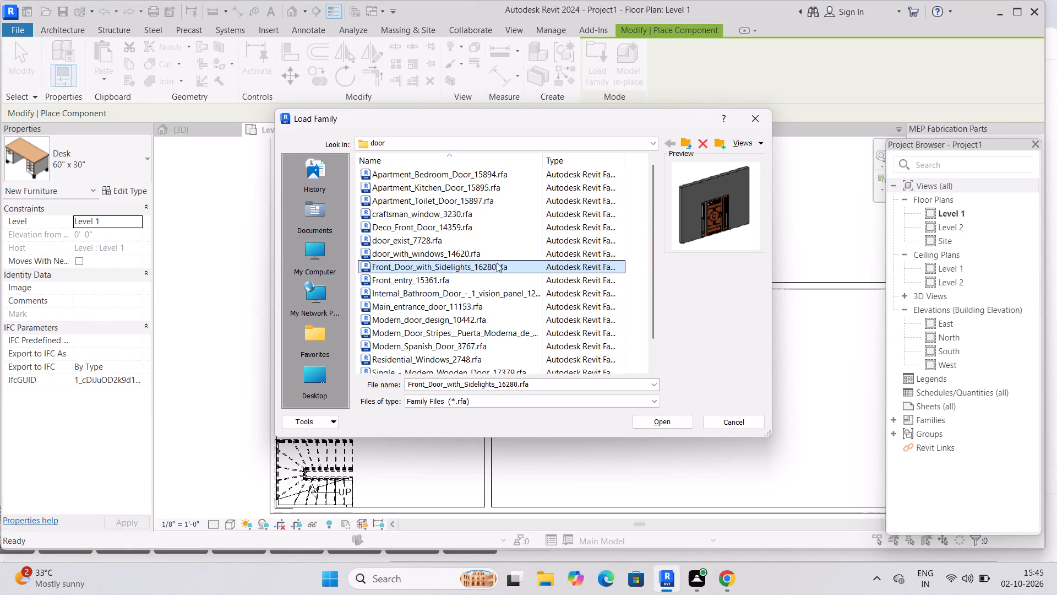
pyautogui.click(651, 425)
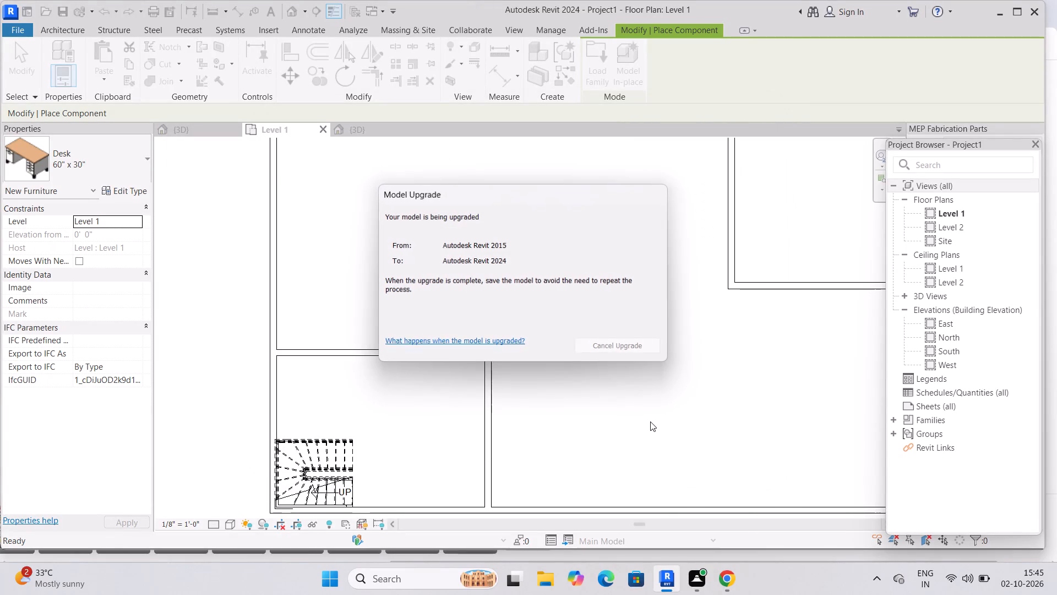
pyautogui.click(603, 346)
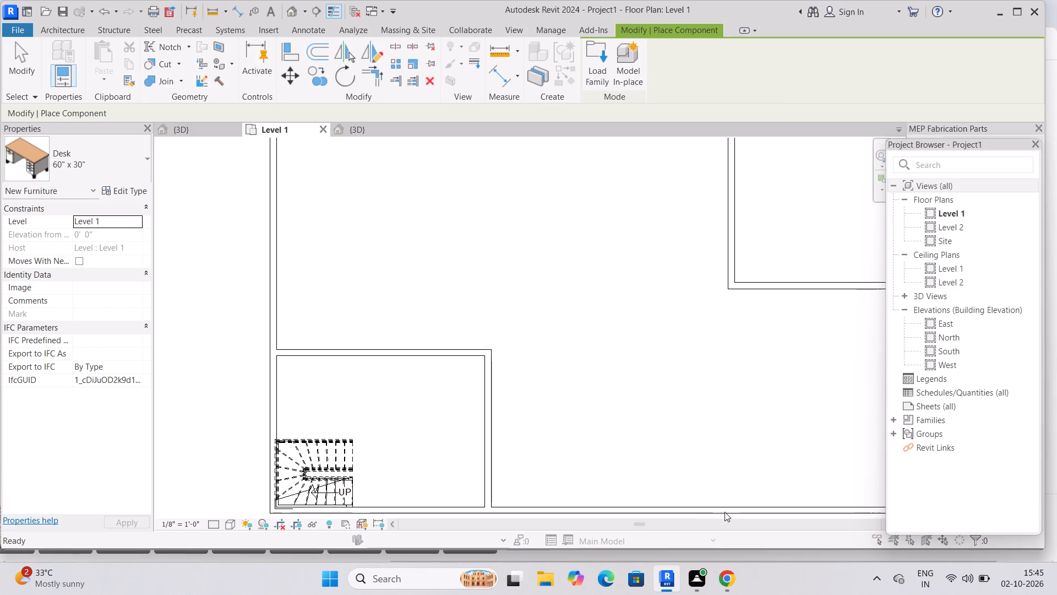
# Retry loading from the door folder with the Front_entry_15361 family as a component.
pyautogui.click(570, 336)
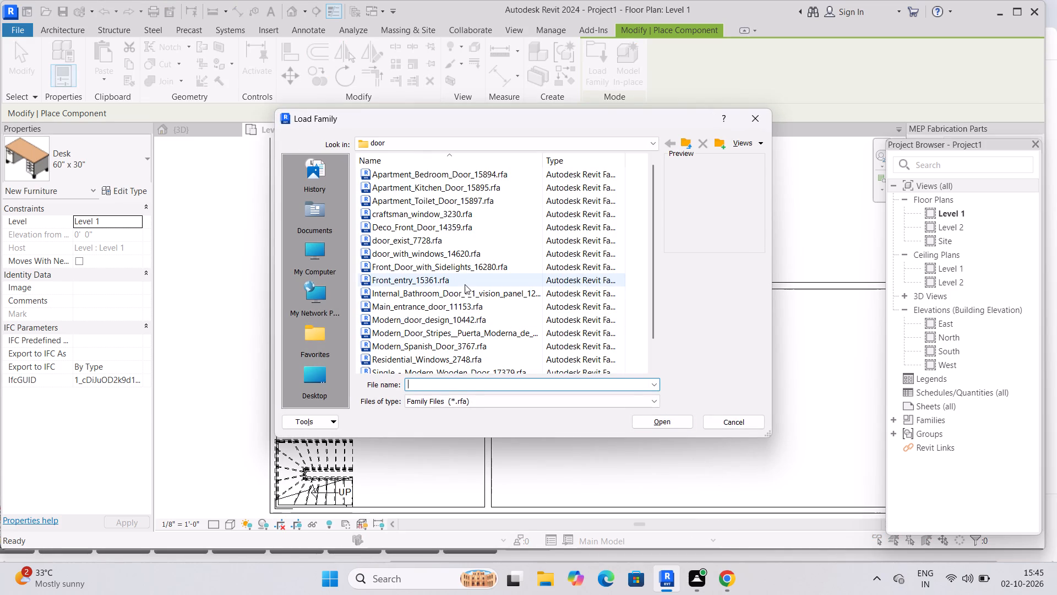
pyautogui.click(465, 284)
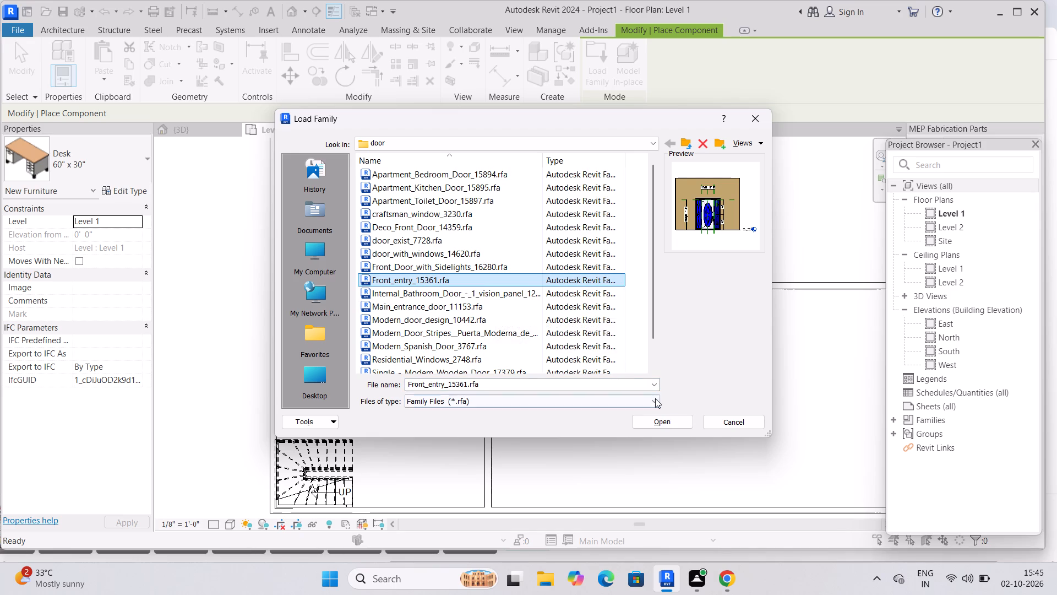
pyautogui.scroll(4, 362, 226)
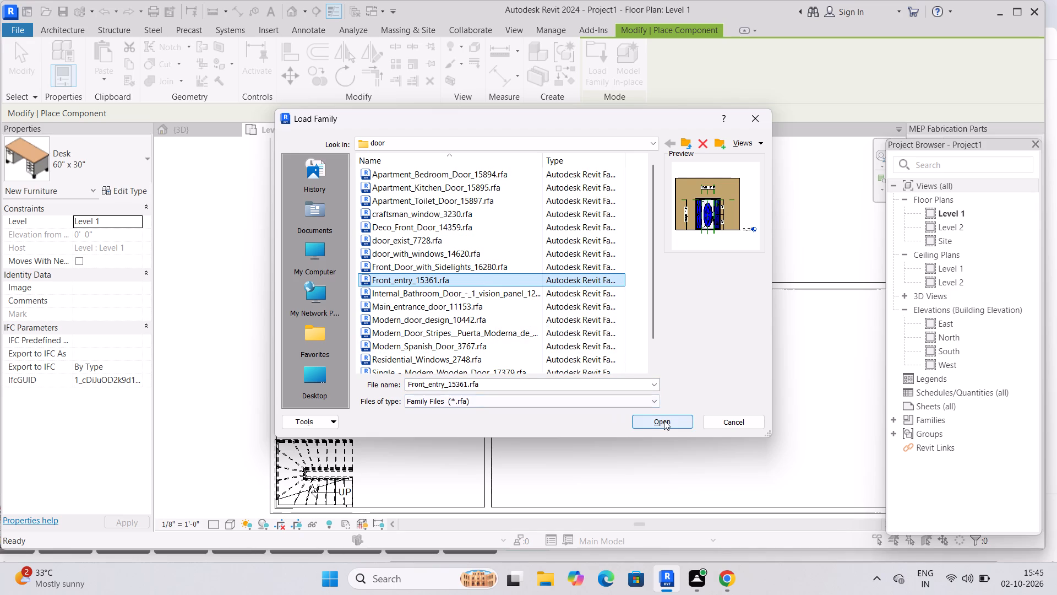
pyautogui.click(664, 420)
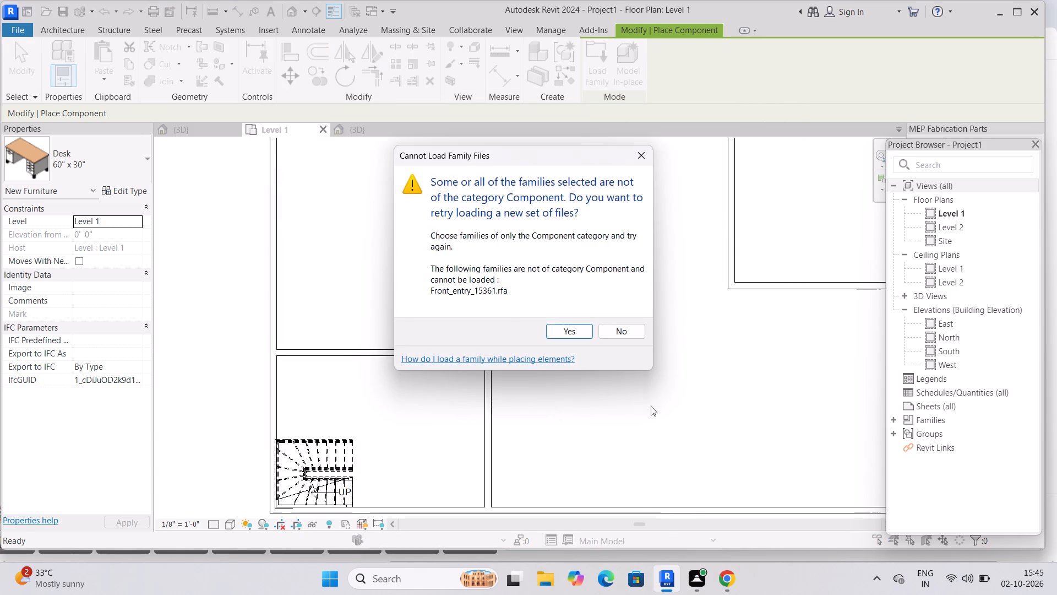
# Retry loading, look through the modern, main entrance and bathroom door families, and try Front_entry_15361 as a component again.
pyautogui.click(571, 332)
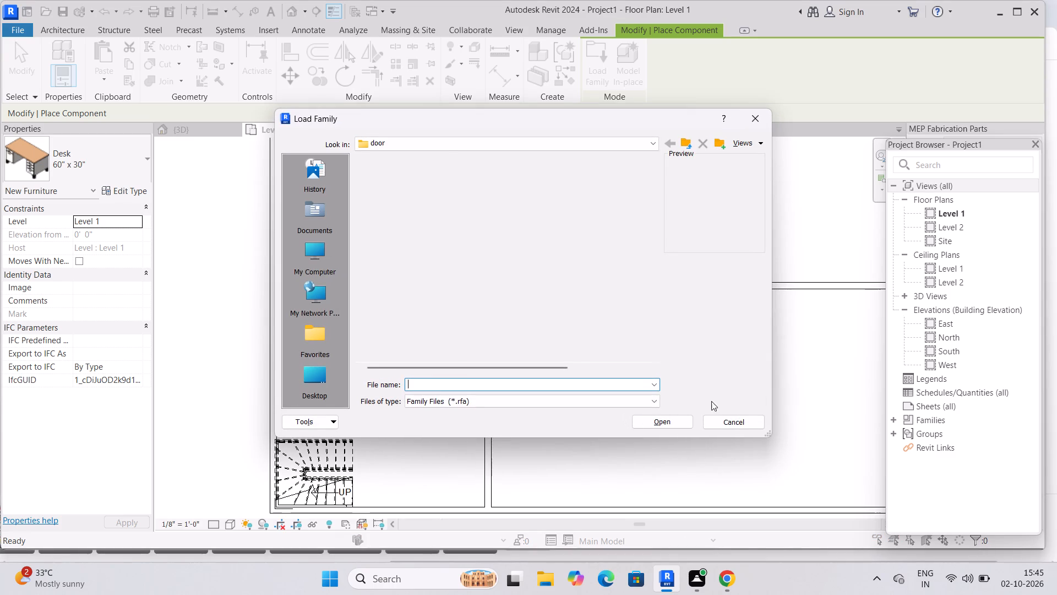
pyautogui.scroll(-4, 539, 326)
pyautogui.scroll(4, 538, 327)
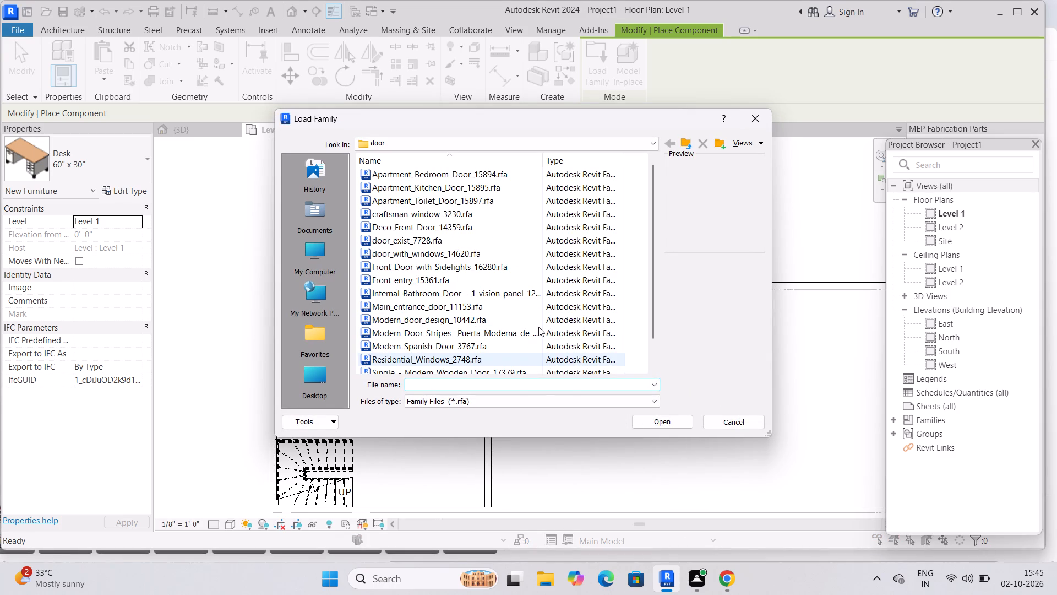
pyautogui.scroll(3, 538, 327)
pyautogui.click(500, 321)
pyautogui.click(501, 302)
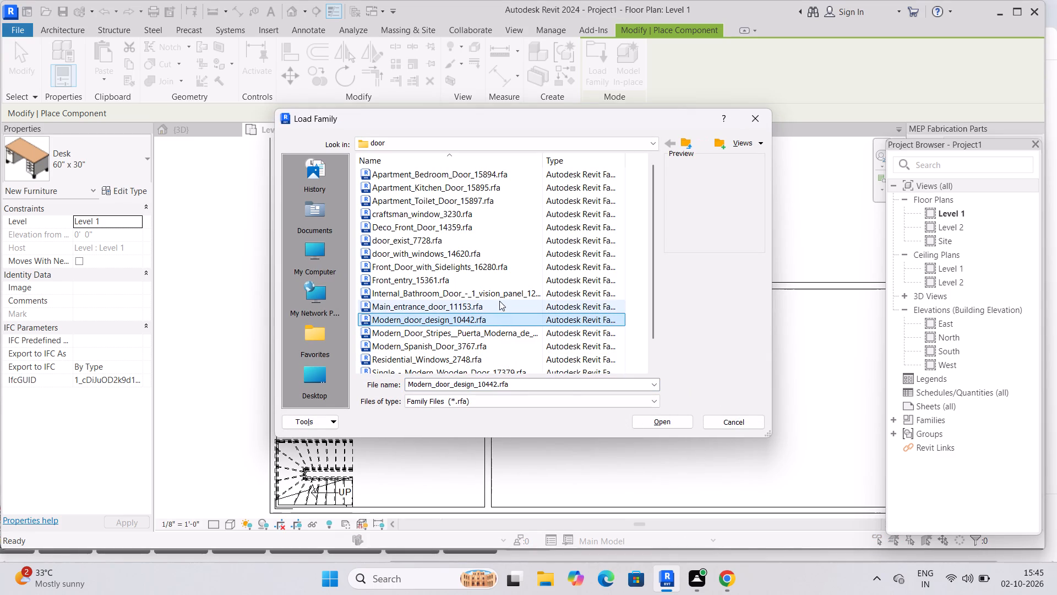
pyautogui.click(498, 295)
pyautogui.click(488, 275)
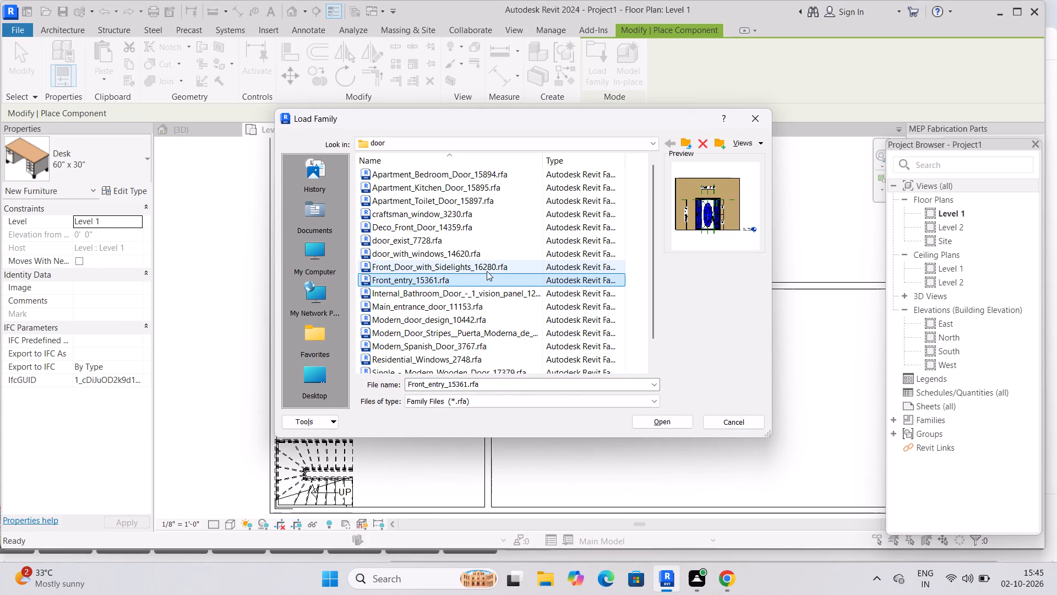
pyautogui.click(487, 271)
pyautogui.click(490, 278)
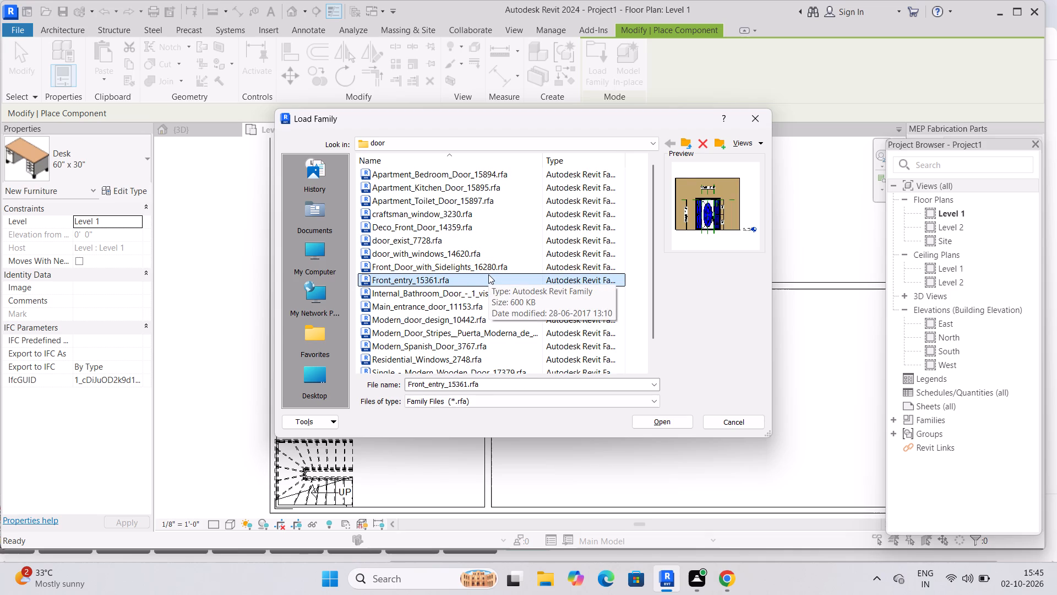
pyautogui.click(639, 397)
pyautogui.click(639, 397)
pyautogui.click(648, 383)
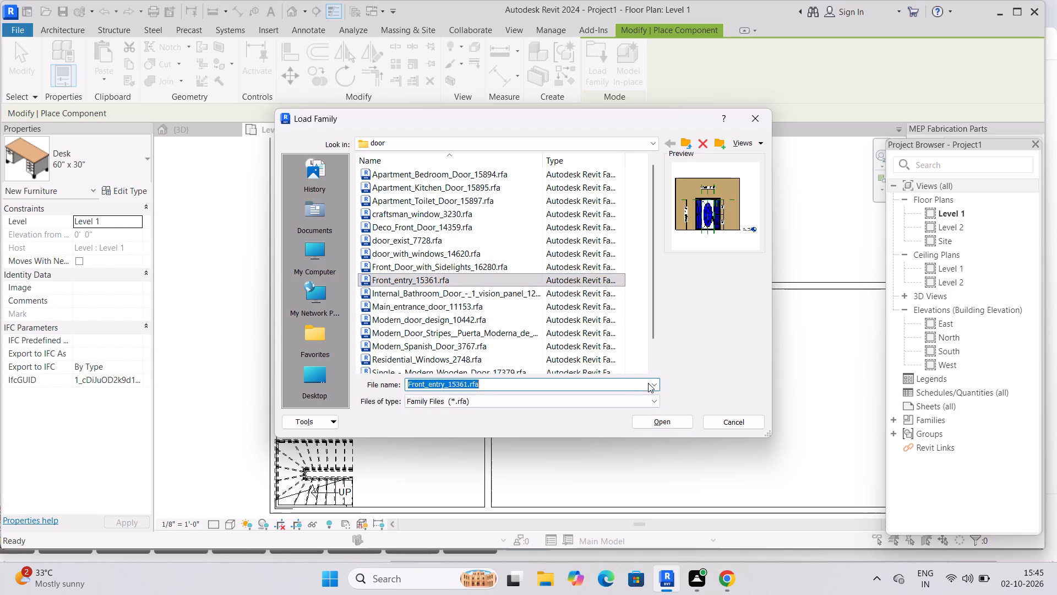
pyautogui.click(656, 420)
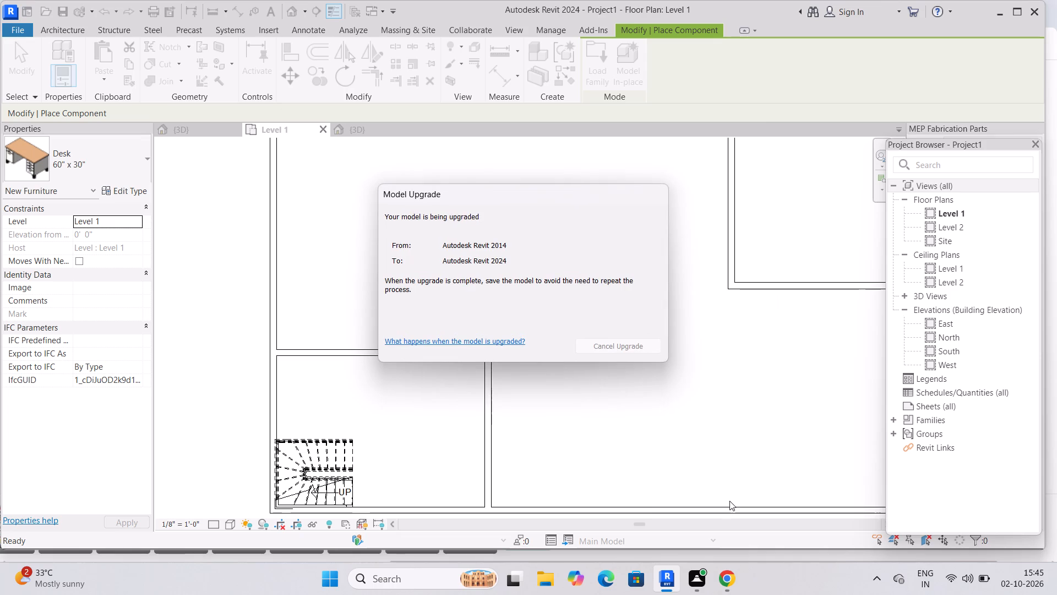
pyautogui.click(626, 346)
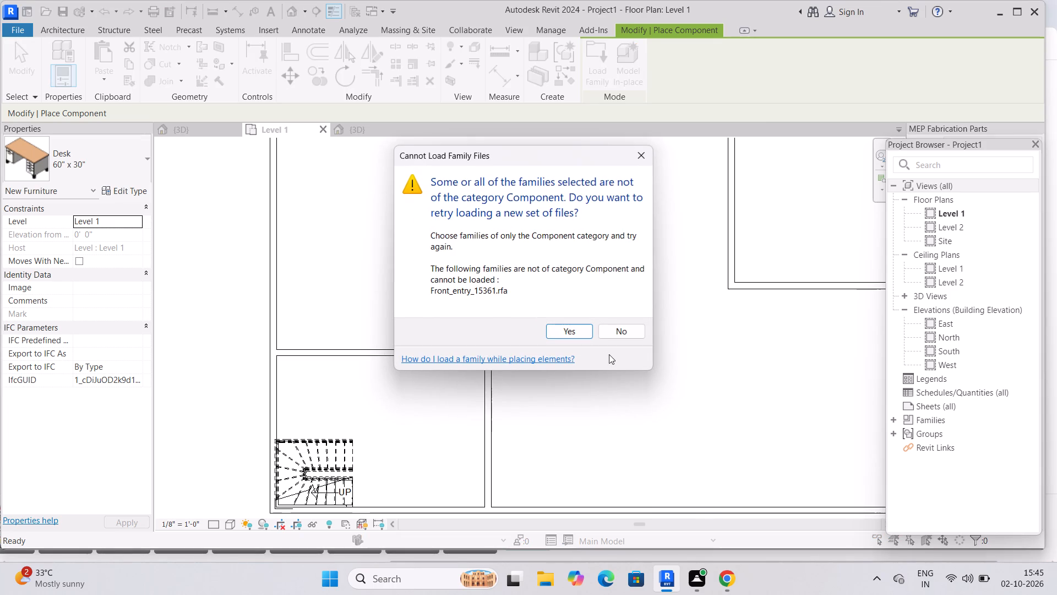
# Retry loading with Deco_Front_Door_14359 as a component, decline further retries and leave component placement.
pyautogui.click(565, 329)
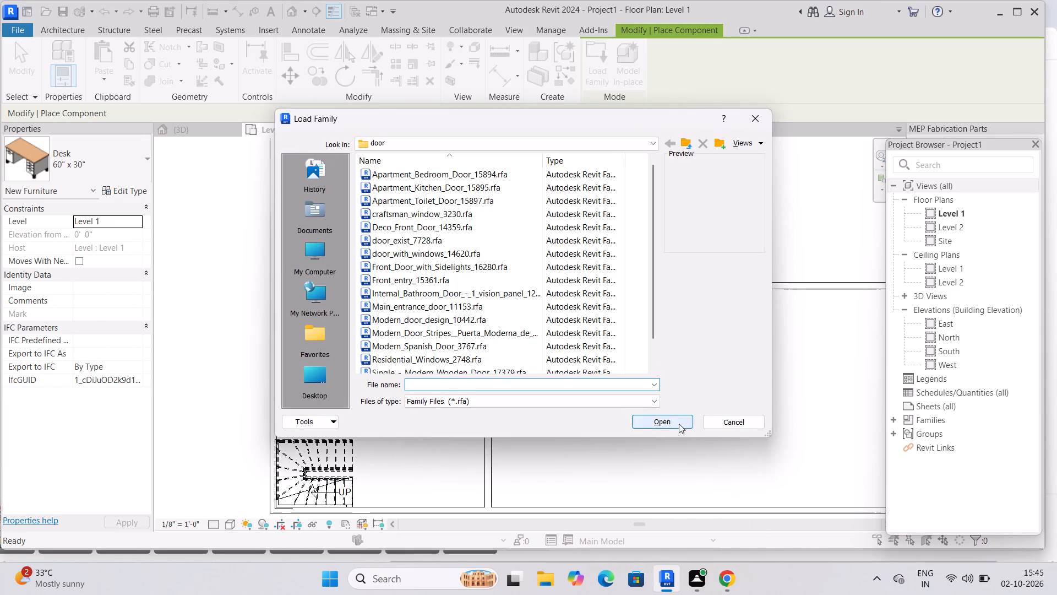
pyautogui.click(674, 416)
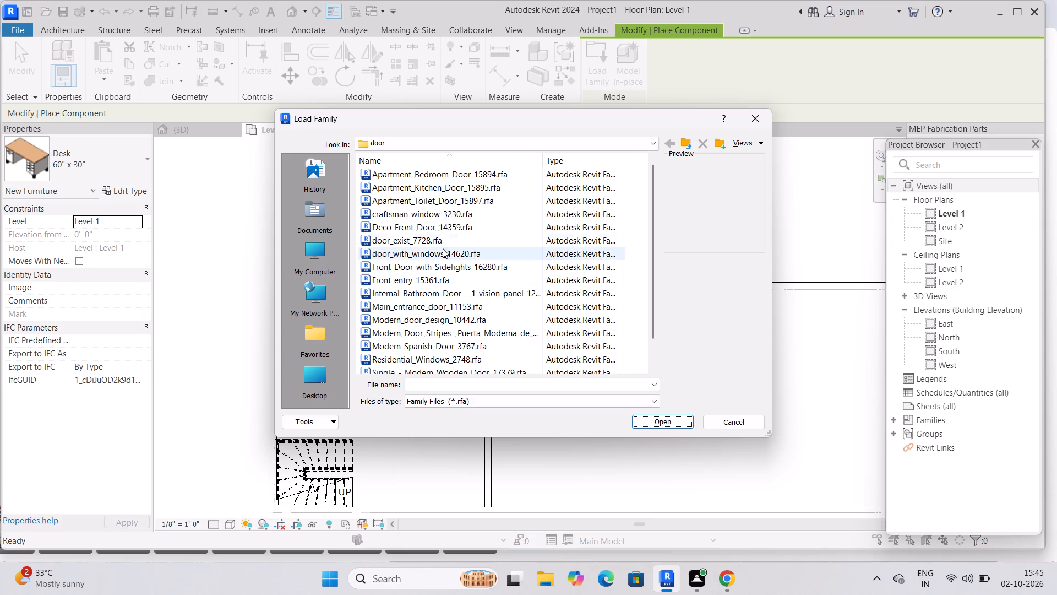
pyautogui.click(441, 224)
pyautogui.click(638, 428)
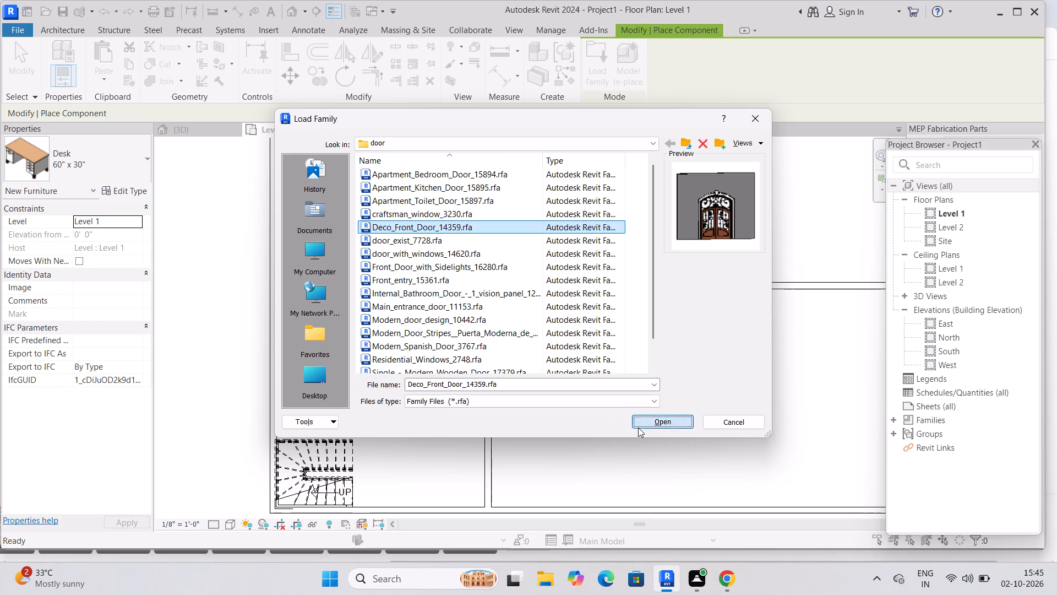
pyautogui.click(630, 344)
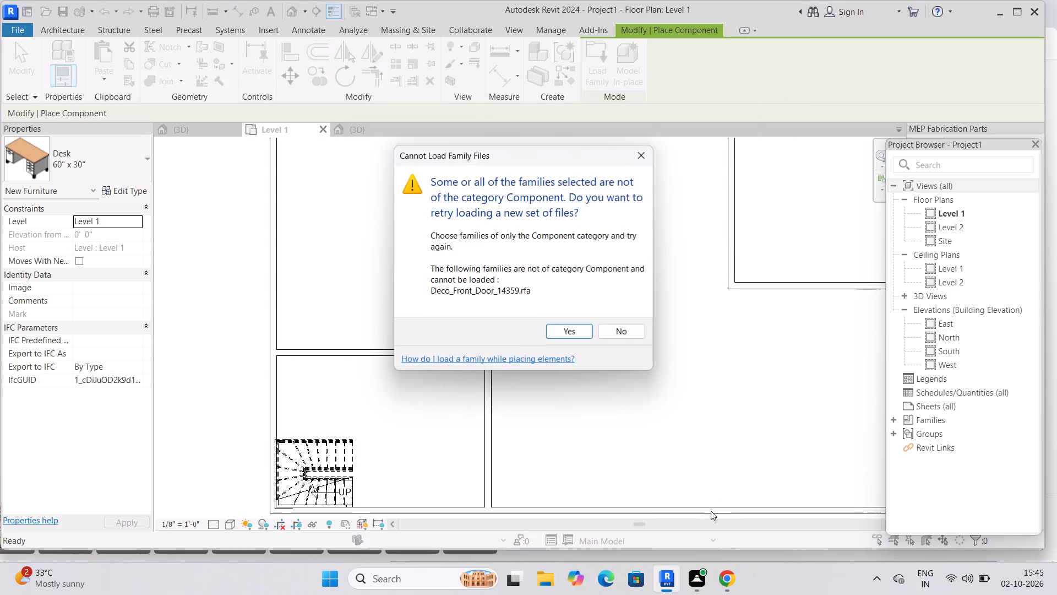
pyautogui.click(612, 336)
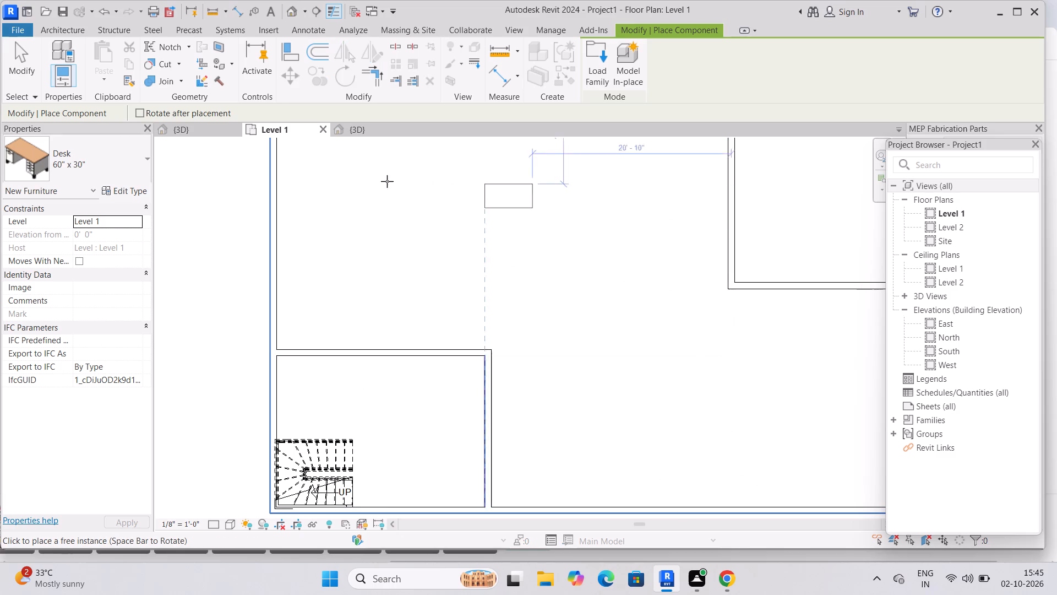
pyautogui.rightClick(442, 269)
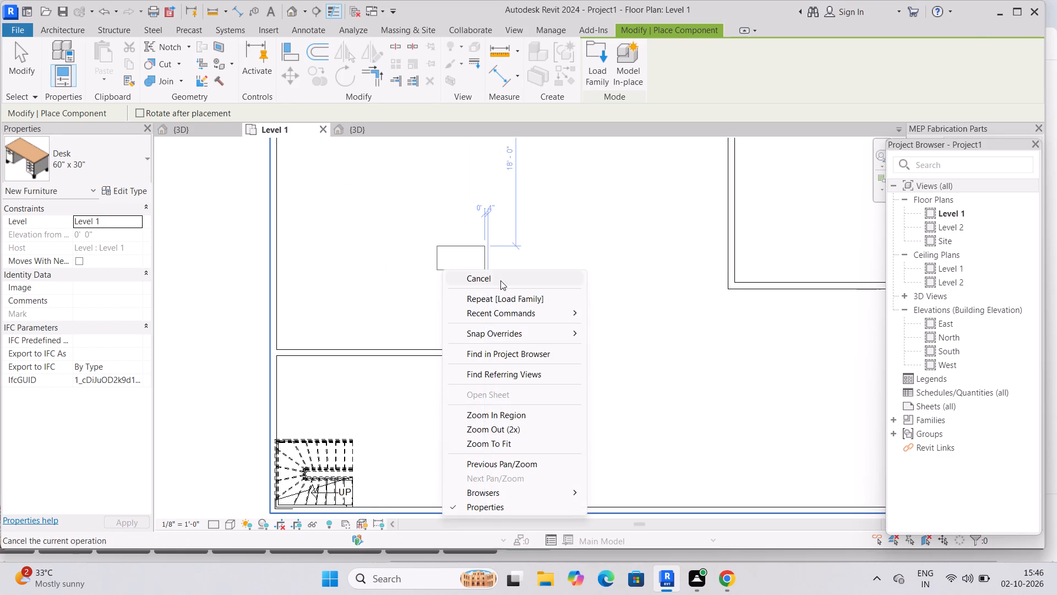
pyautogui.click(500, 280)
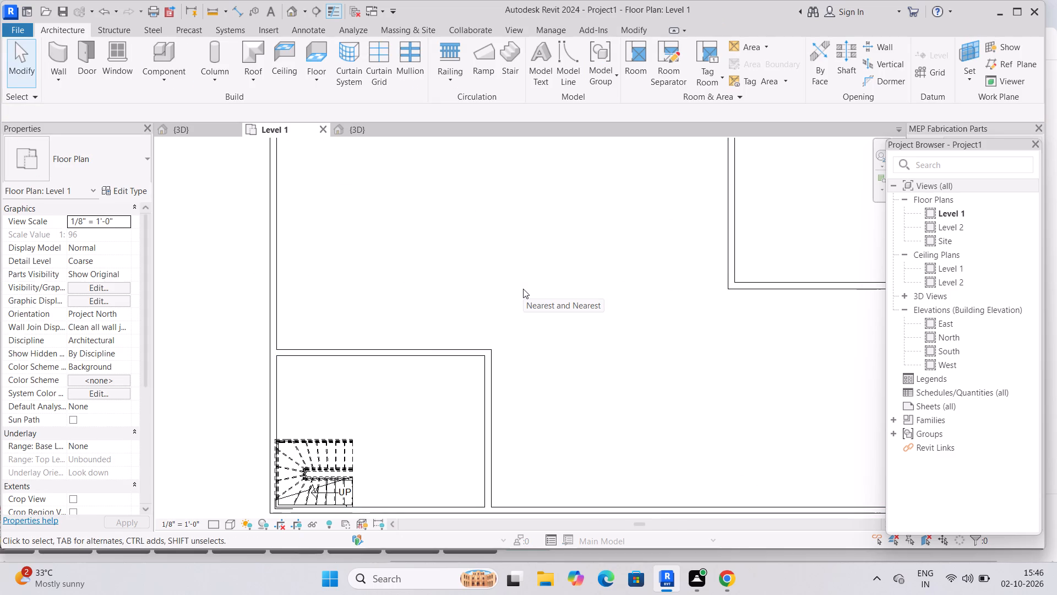
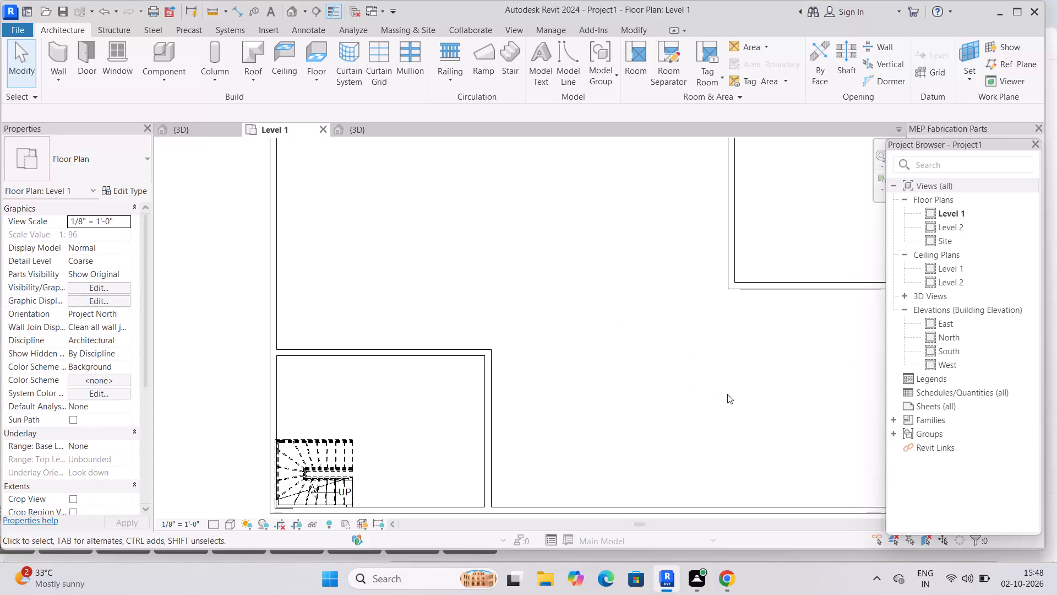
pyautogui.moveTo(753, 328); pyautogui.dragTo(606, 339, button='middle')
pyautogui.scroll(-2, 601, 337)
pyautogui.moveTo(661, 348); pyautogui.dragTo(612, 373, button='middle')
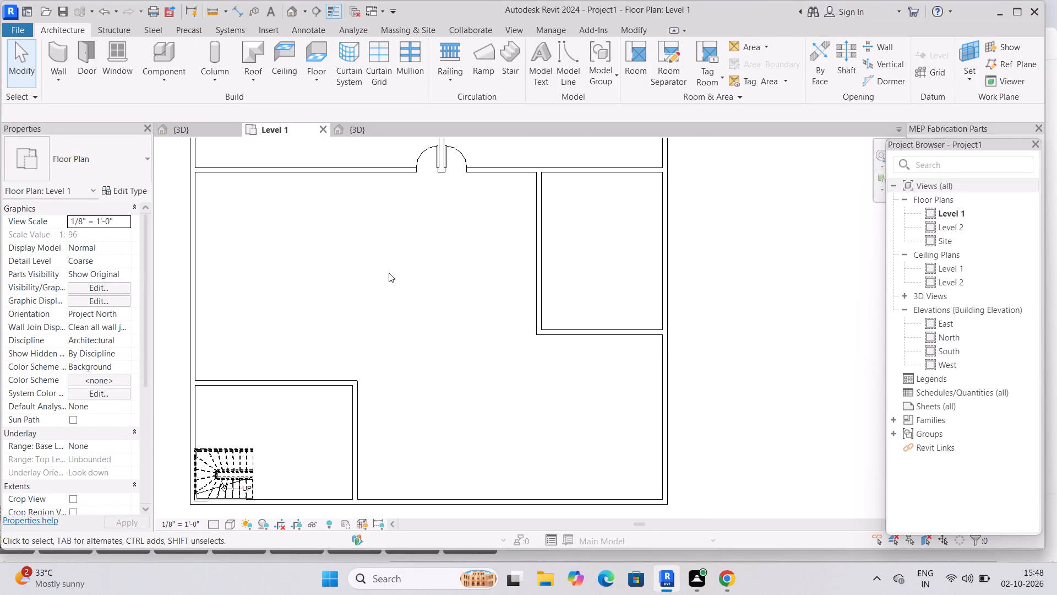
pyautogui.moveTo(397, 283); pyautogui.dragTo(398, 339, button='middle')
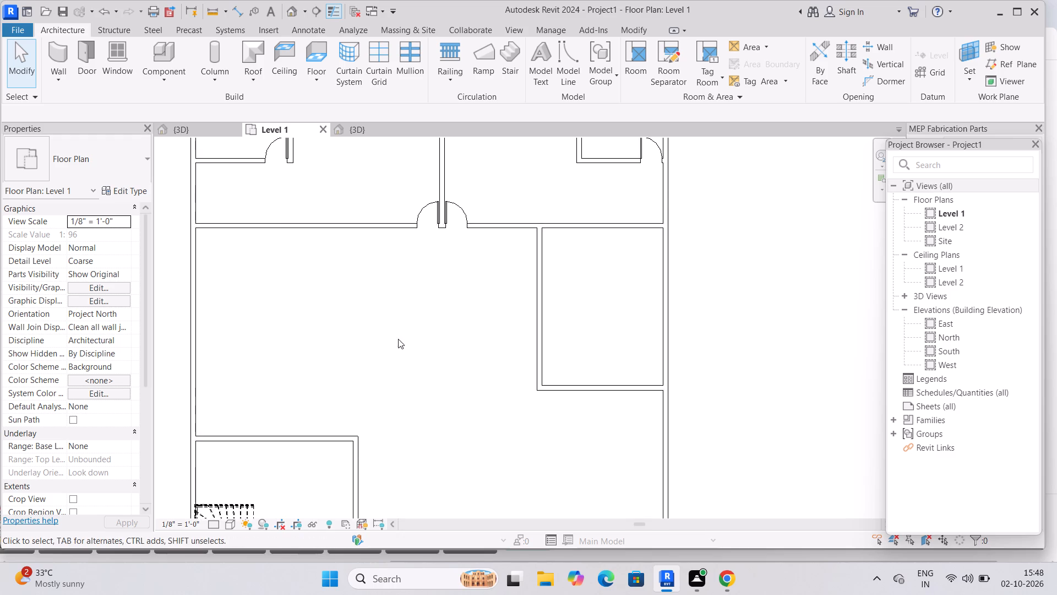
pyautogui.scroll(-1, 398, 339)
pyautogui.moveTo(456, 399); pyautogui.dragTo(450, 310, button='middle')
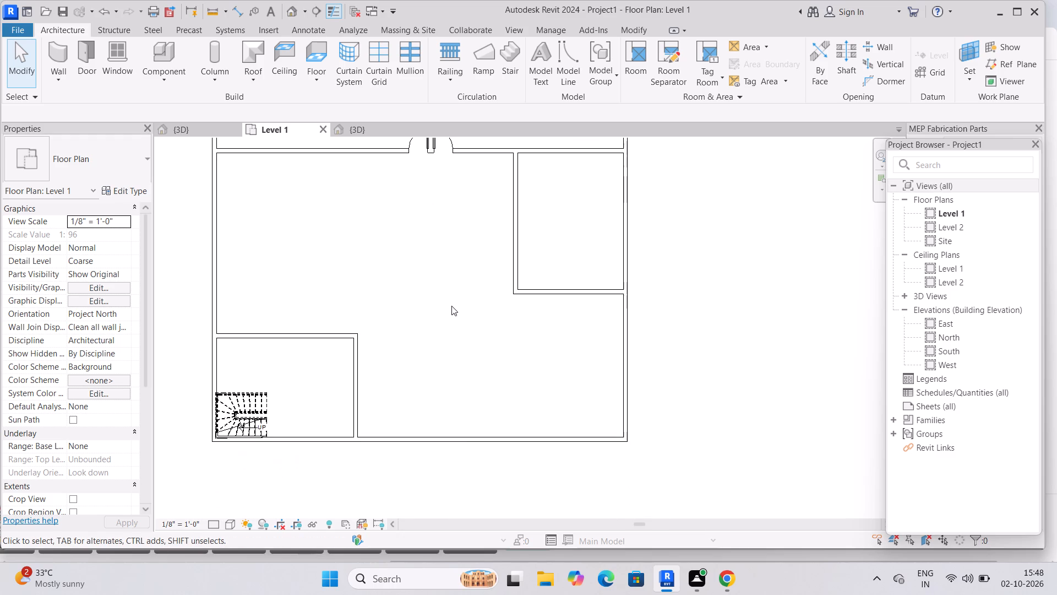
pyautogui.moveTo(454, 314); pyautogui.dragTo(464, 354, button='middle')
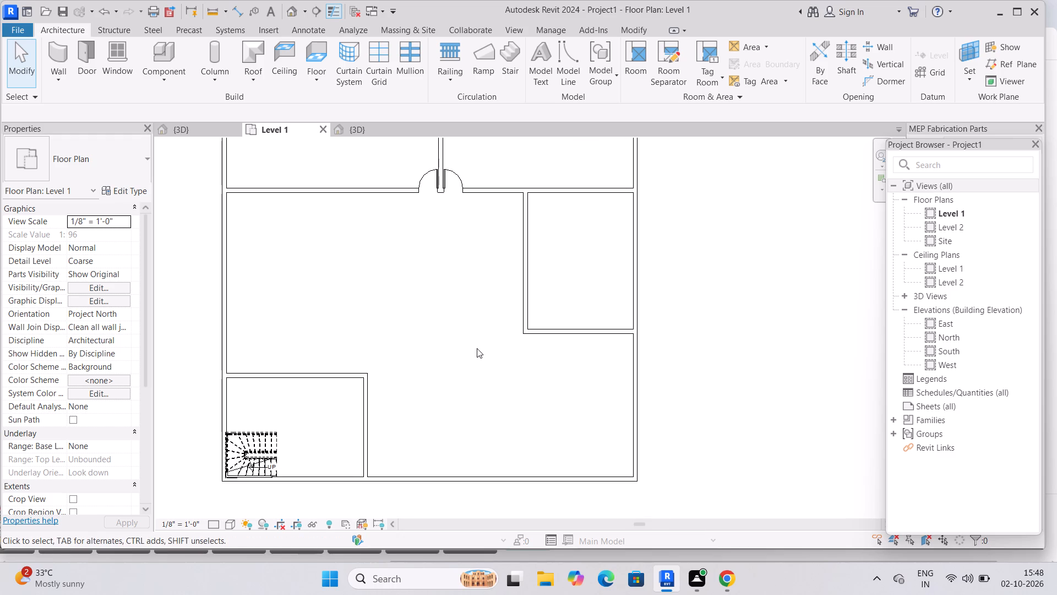
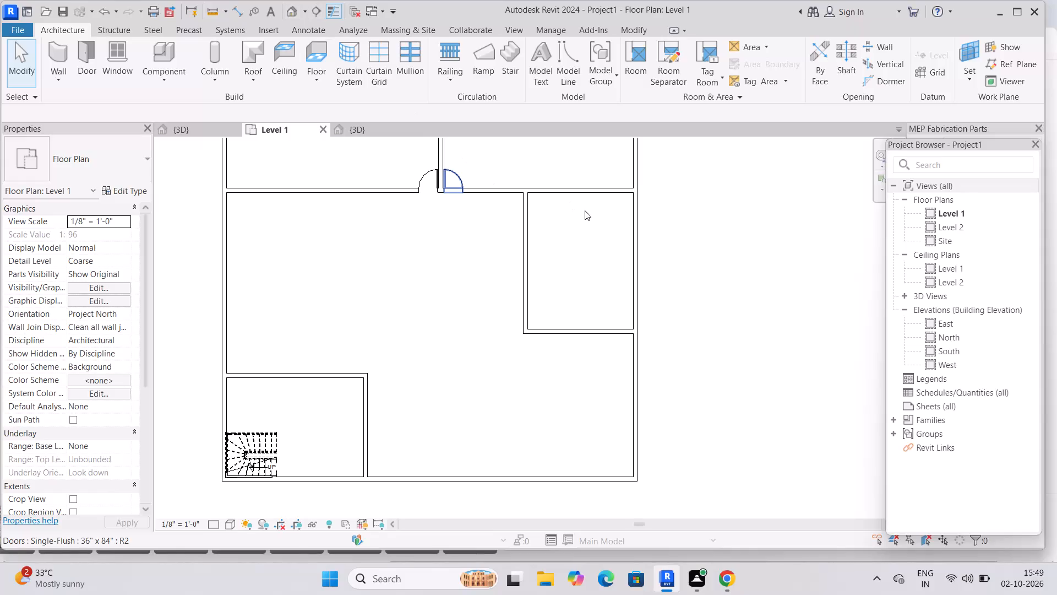
# Shorten the vertical wall of the stair room by pulling its lower end up, leaving an opening at the bottom exterior wall.
pyautogui.moveTo(441, 290); pyautogui.dragTo(457, 304, button='middle')
pyautogui.moveTo(487, 332); pyautogui.dragTo(488, 347, button='middle')
pyautogui.scroll(1, 488, 348)
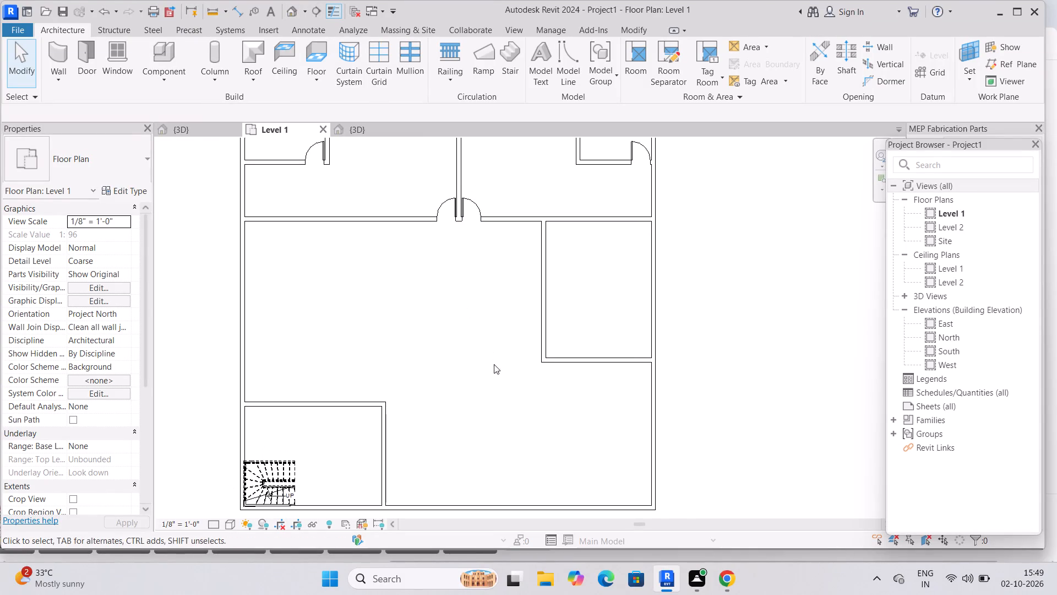
pyautogui.moveTo(497, 380); pyautogui.dragTo(498, 396, button='middle')
pyautogui.moveTo(510, 405); pyautogui.dragTo(510, 352, button='middle')
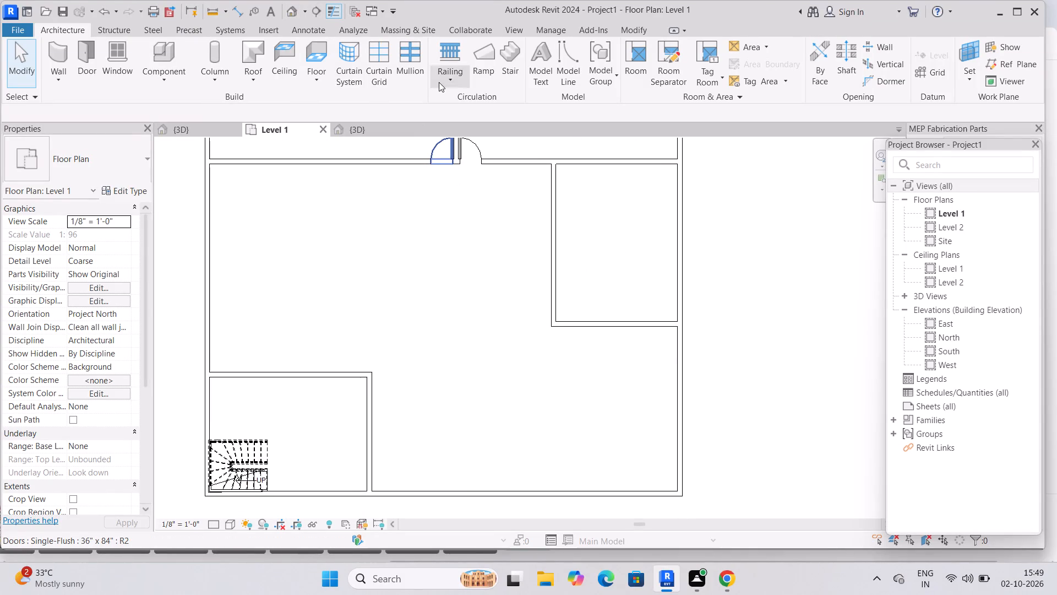
pyautogui.click(369, 476)
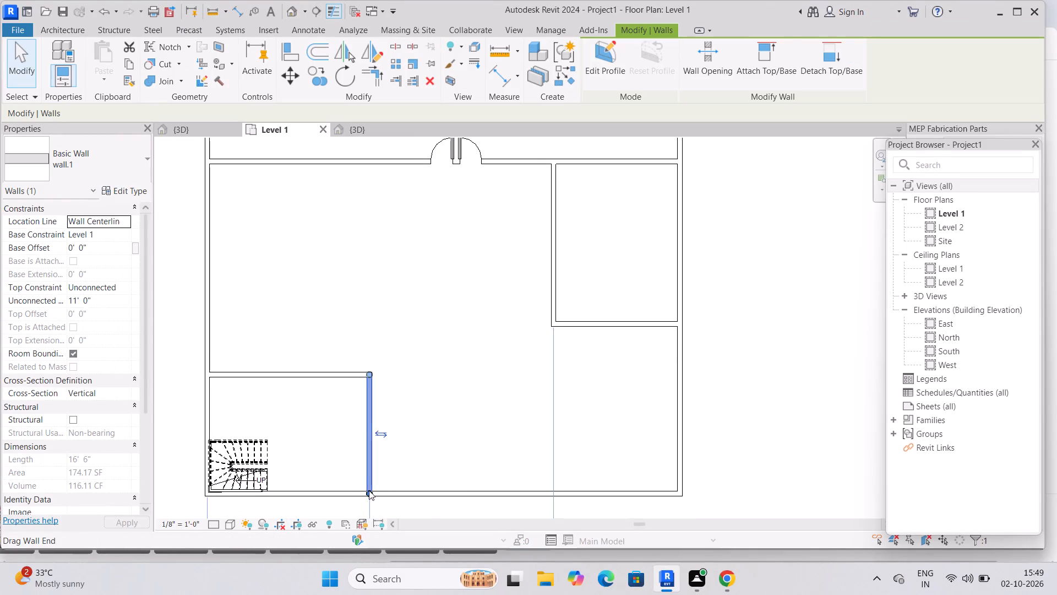
pyautogui.moveTo(369, 490); pyautogui.dragTo(372, 467)
pyautogui.click(412, 462)
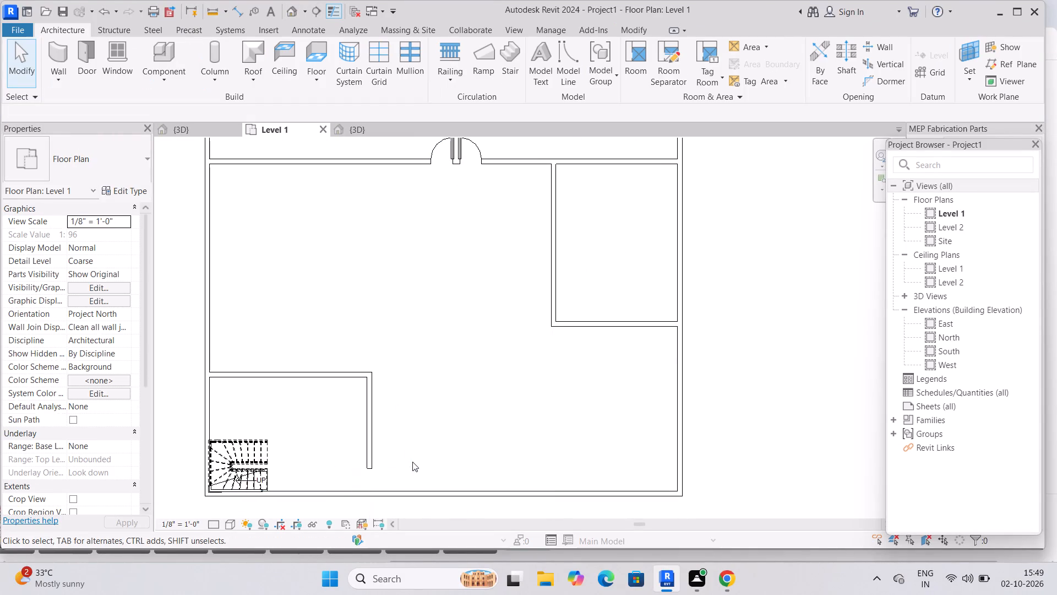
# In the East elevation, set the elevation of Level 2 to 11'.
pyautogui.moveTo(440, 381); pyautogui.dragTo(436, 409, button='middle')
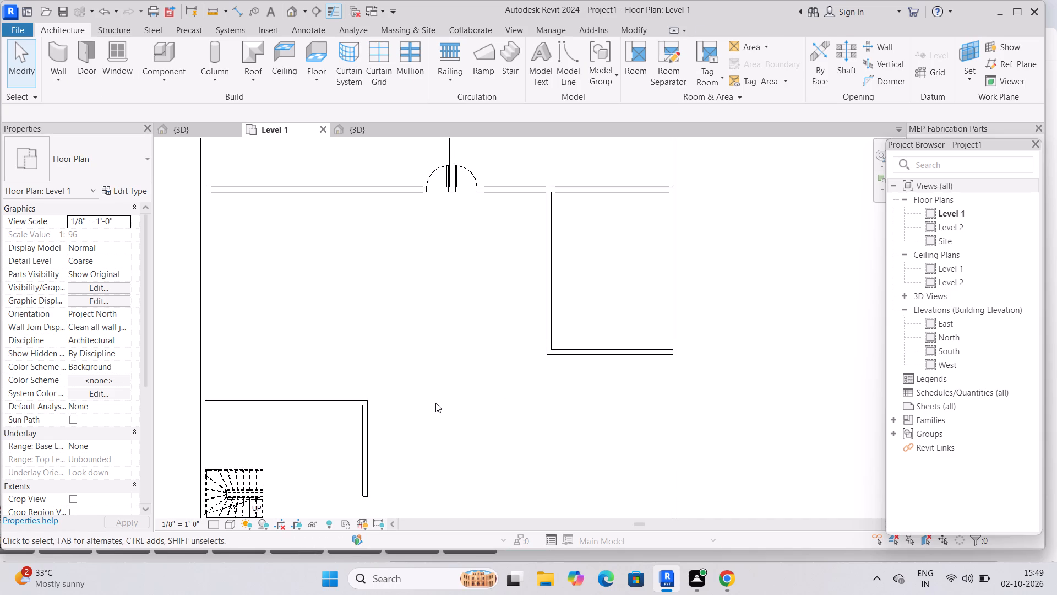
pyautogui.click(357, 133)
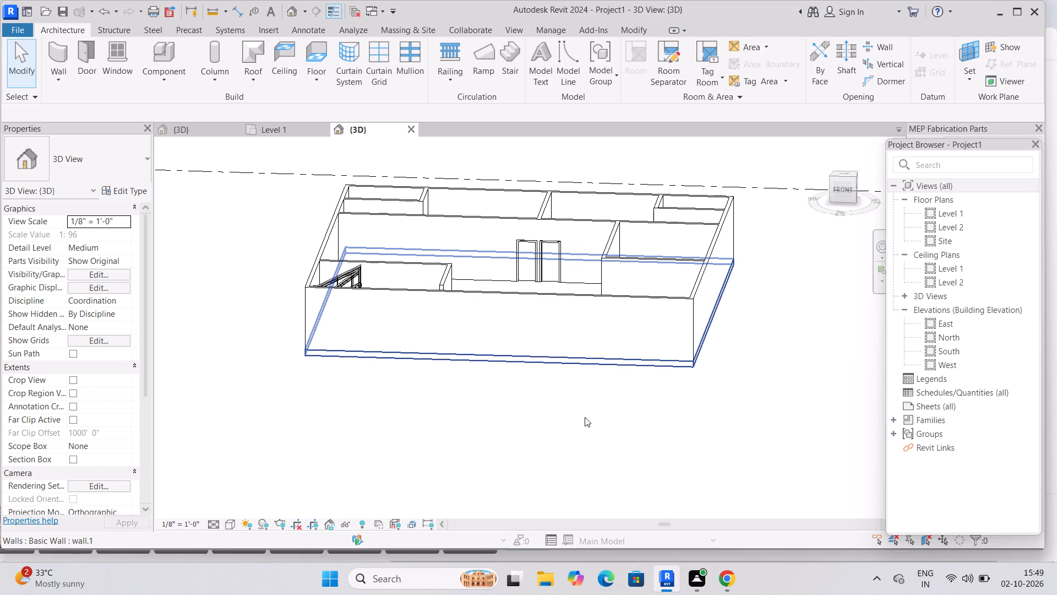
pyautogui.keyDown('shift'); pyautogui.moveTo(580, 426); pyautogui.dragTo(569, 388, button='middle'); pyautogui.keyUp('shift')
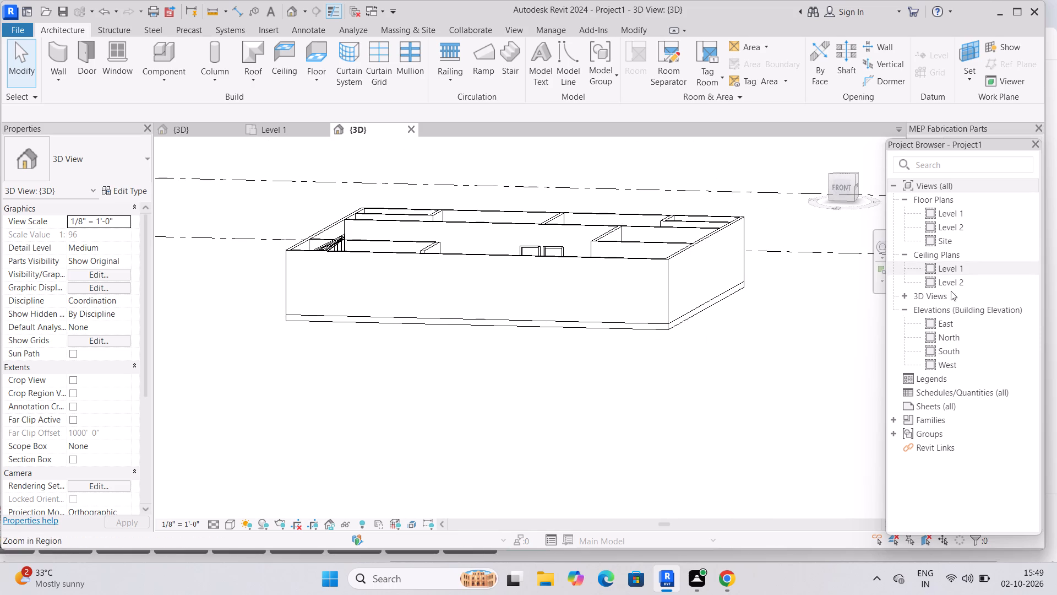
pyautogui.click(949, 323)
pyautogui.press('Return')
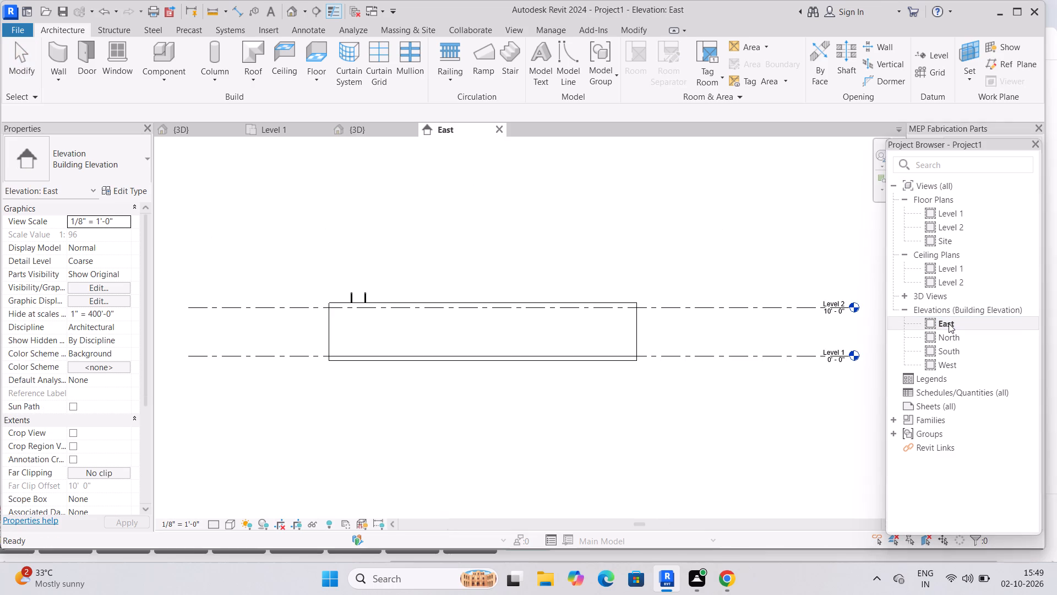
pyautogui.moveTo(749, 333); pyautogui.dragTo(734, 366, button='middle')
pyautogui.click(718, 343)
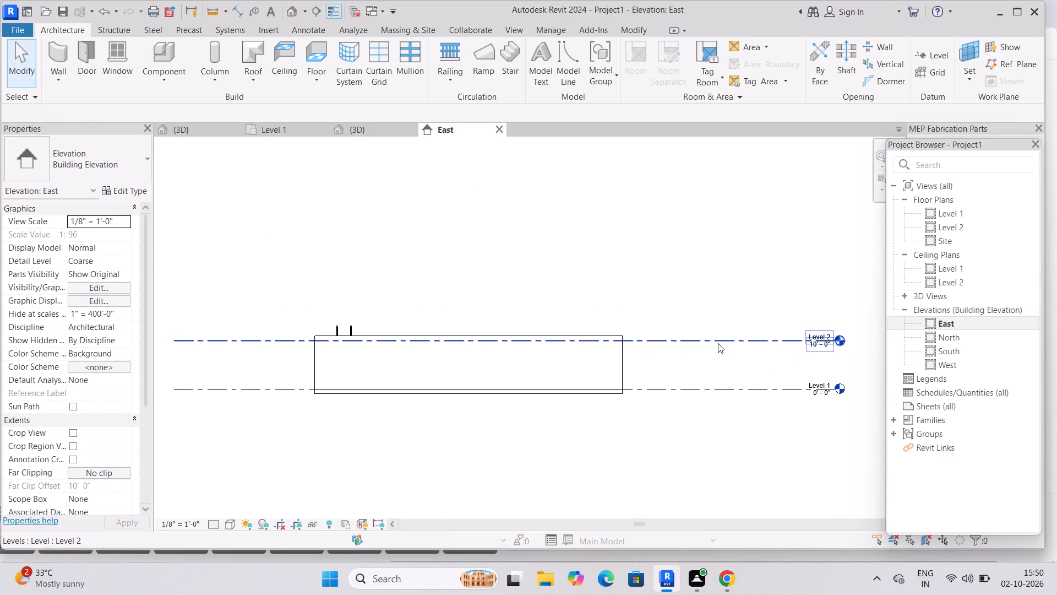
pyautogui.click(818, 340)
pyautogui.click(818, 352)
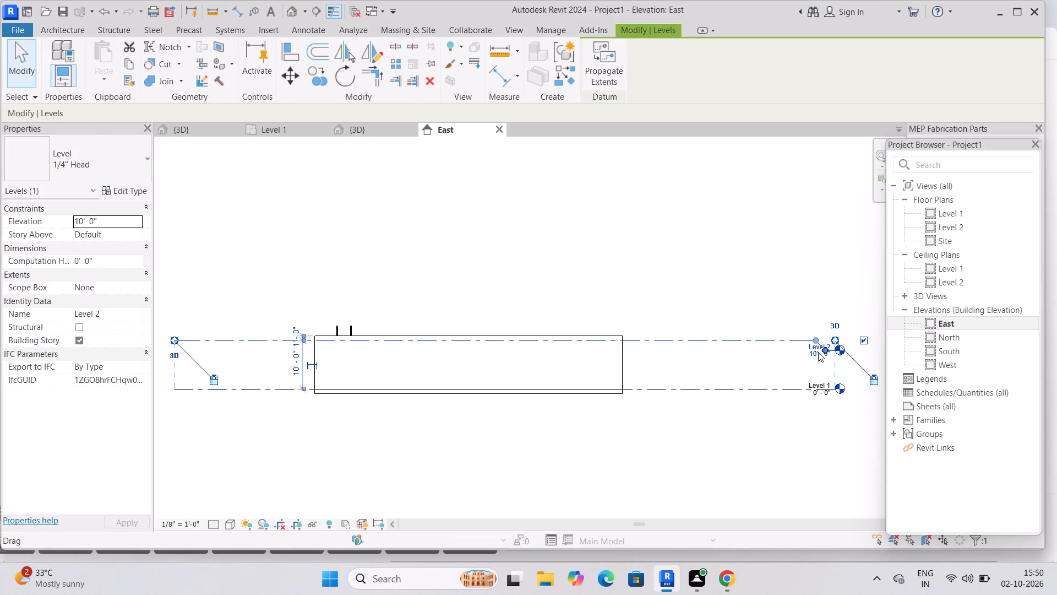
pyautogui.hotkey('ctrl', 'z')
pyautogui.doubleClick(816, 344)
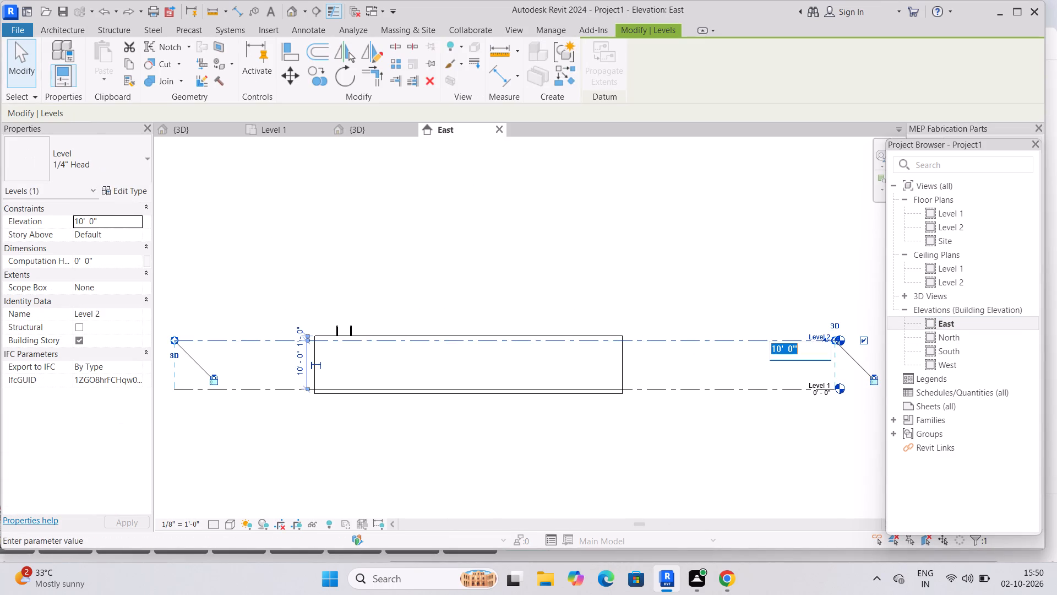
pyautogui.press('BackSpace')
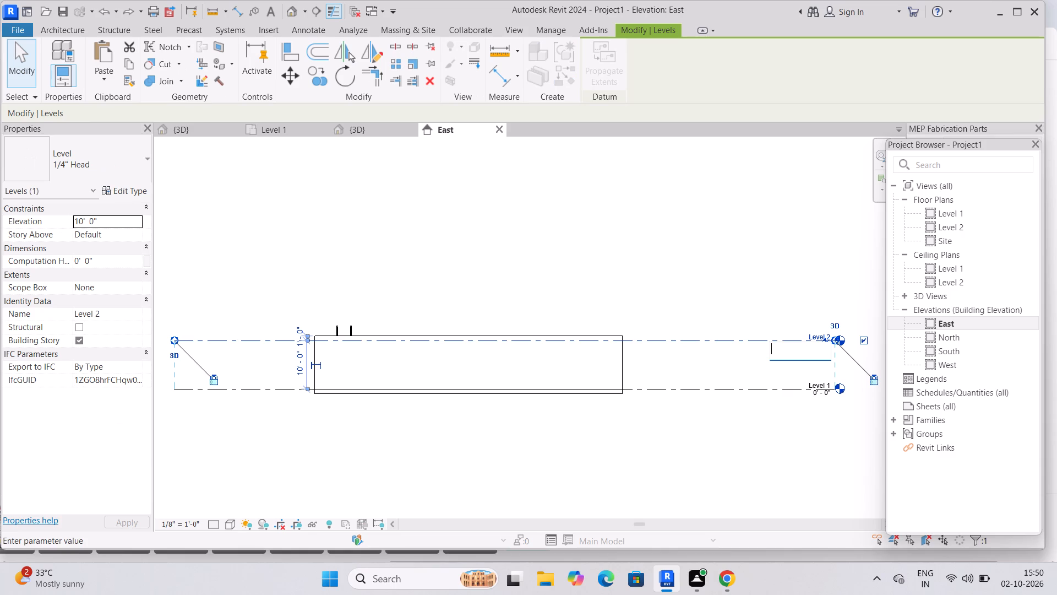
pyautogui.write('11')
pyautogui.press("'")
pyautogui.press('Return')
pyautogui.click(704, 235)
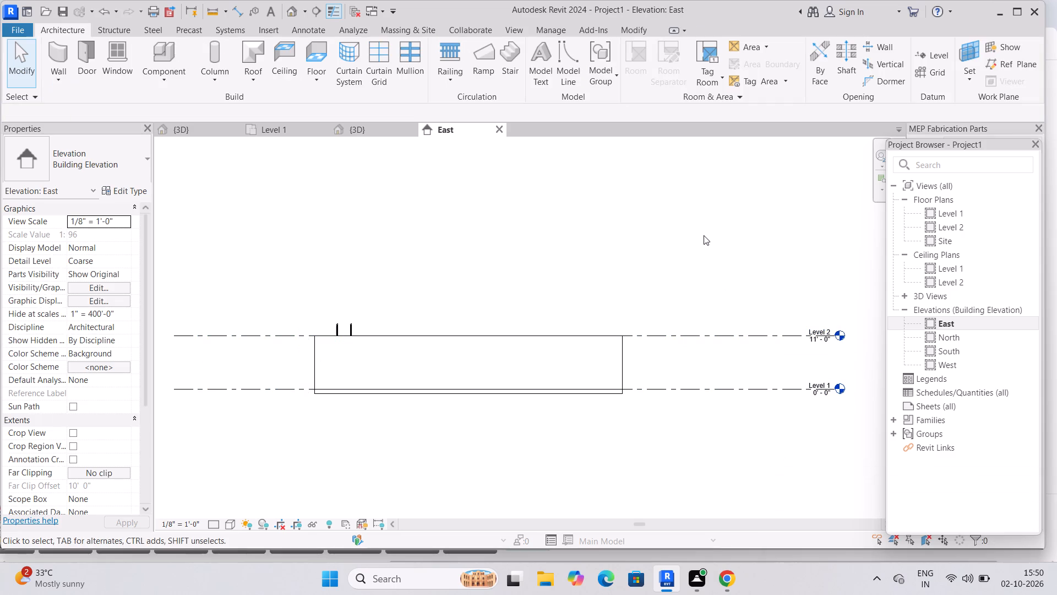
# Add two levels above Level 2, each offset 11' from the level below it, by picking the existing level lines.
pyautogui.write('ll')
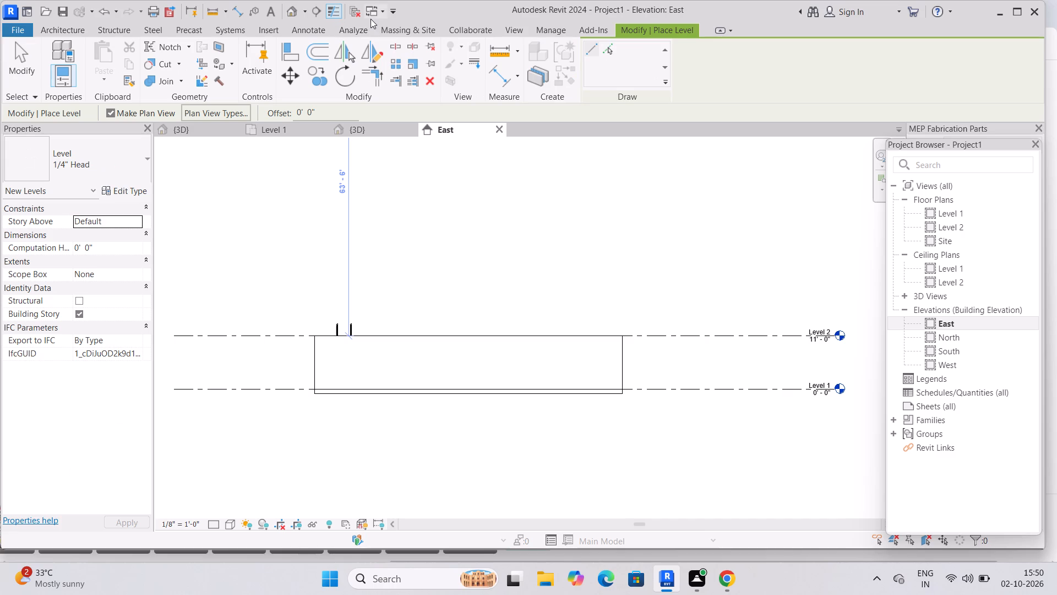
pyautogui.click(613, 48)
pyautogui.click(325, 116)
pyautogui.press('BackSpace')
pyautogui.press('BackSpace')
pyautogui.press('BackSpace')
pyautogui.press('BackSpace')
pyautogui.press('BackSpace')
pyautogui.press('BackSpace')
pyautogui.press('BackSpace')
pyautogui.press('BackSpace')
pyautogui.press('BackSpace')
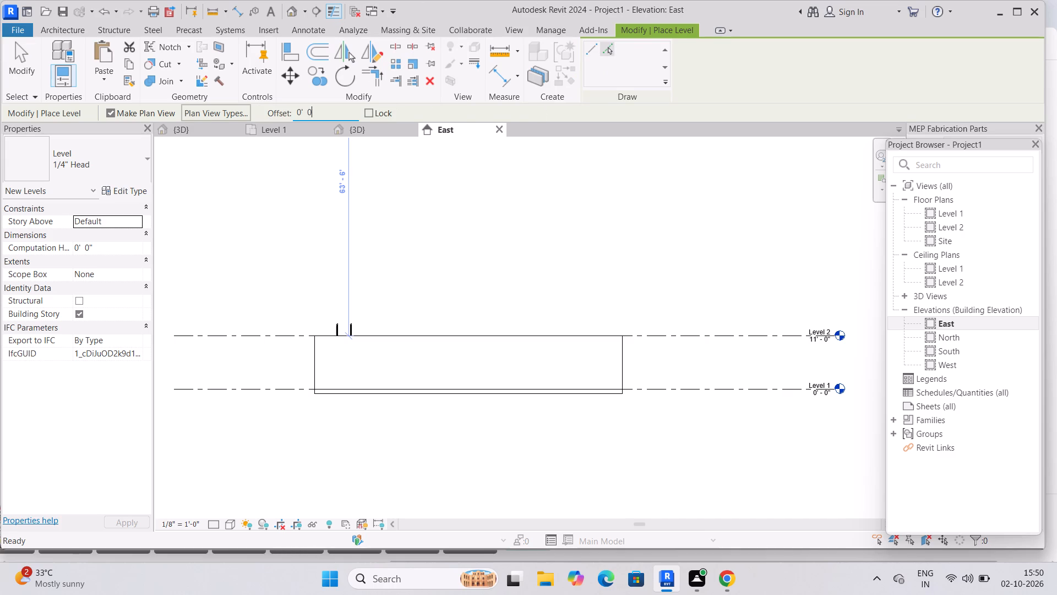
pyautogui.write("11'")
pyautogui.press('Return')
pyautogui.click(653, 333)
pyautogui.click(651, 283)
pyautogui.click(662, 435)
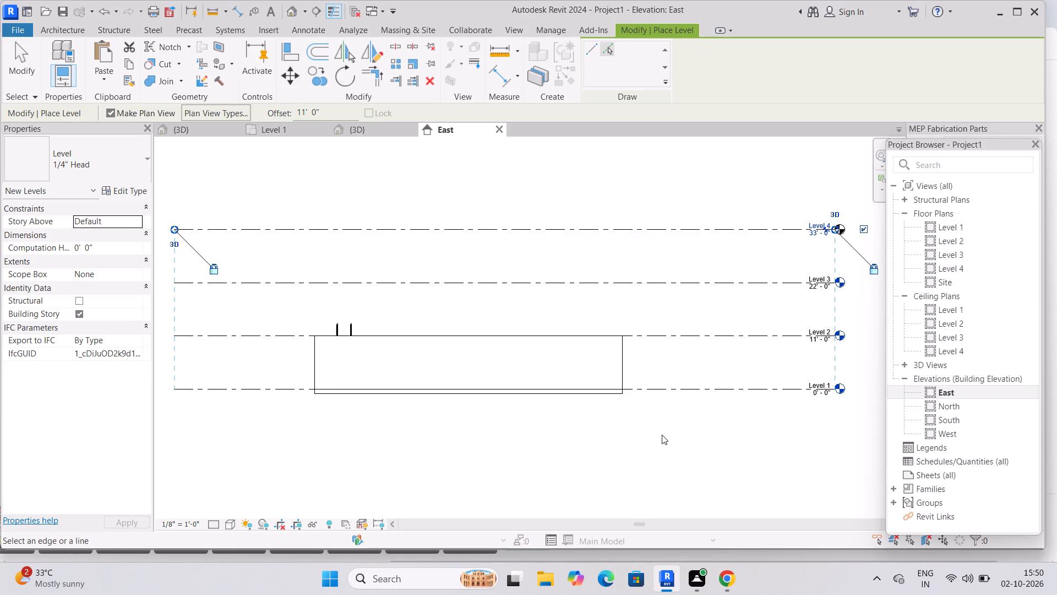
pyautogui.press('Escape')
pyautogui.moveTo(694, 420); pyautogui.dragTo(447, 410)
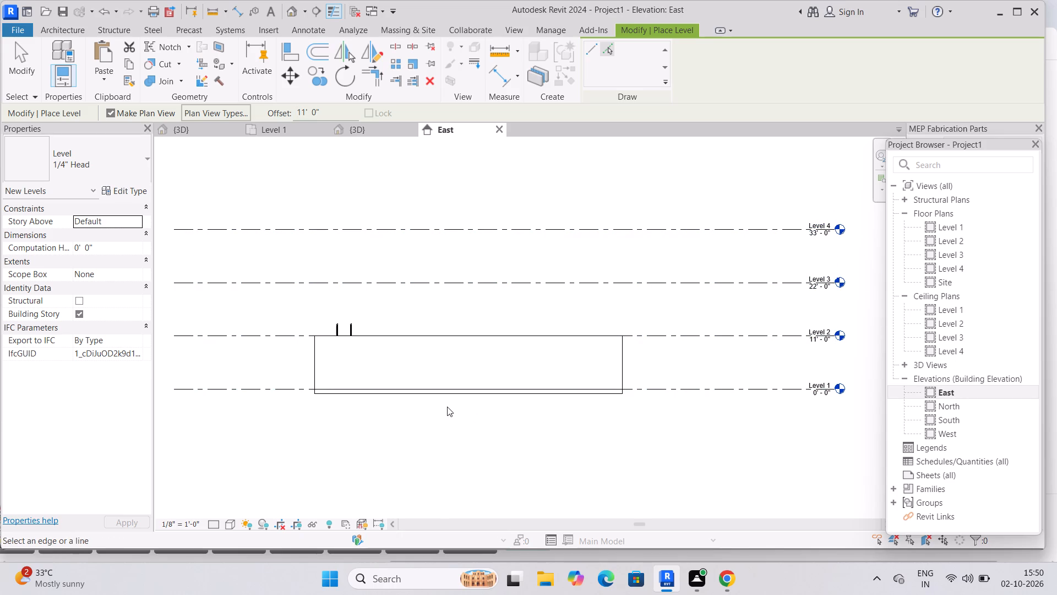
pyautogui.press('Escape')
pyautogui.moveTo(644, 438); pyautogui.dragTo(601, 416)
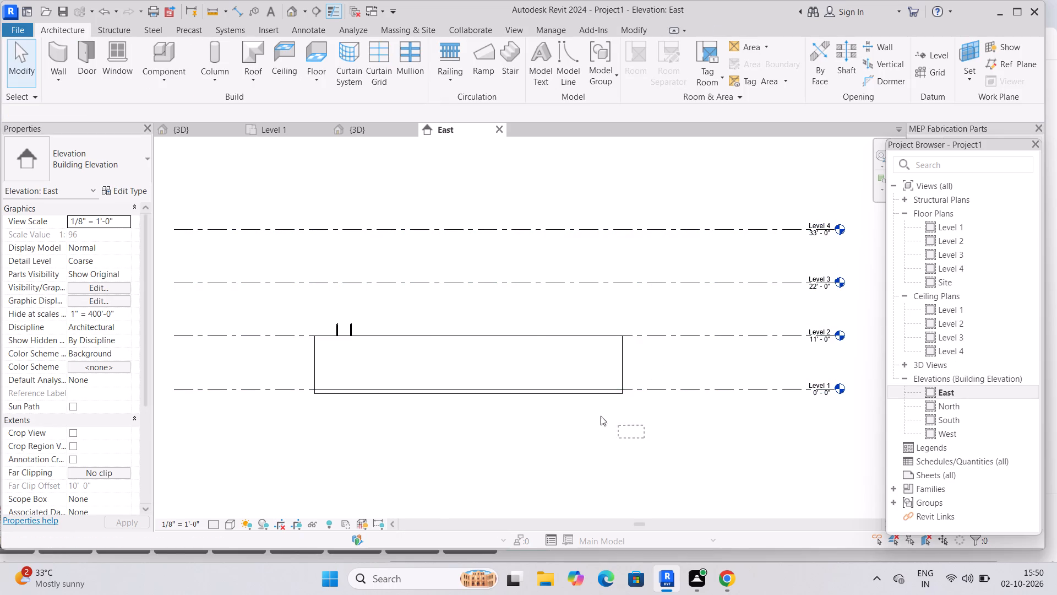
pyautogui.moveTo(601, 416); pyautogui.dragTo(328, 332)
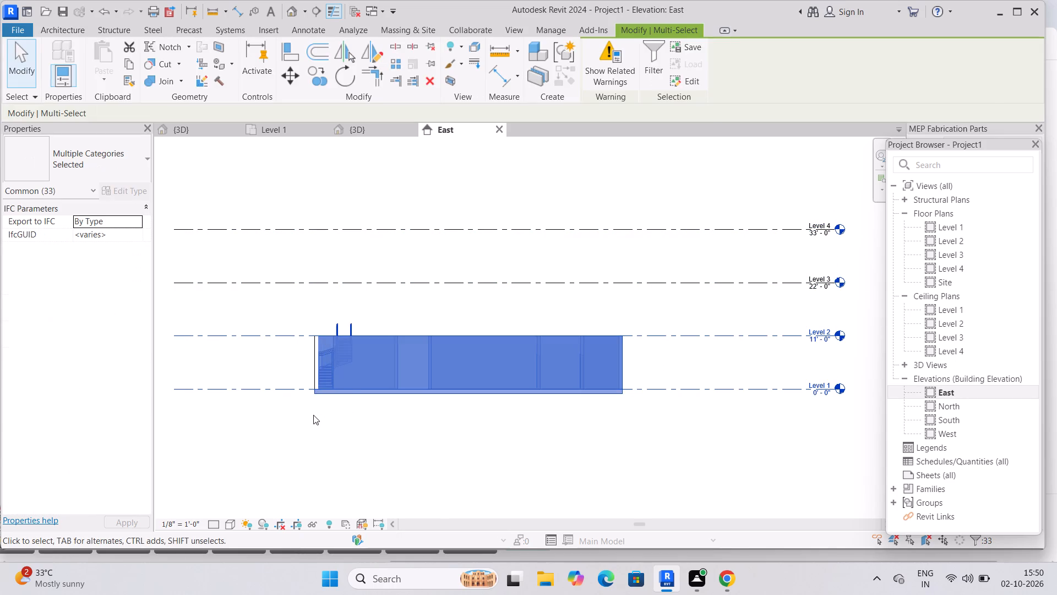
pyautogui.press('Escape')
# Window-select the Level 1 building elements in the East elevation, copy them and paste them aligned to Level 2 and Level 3.
pyautogui.moveTo(306, 415); pyautogui.dragTo(611, 304)
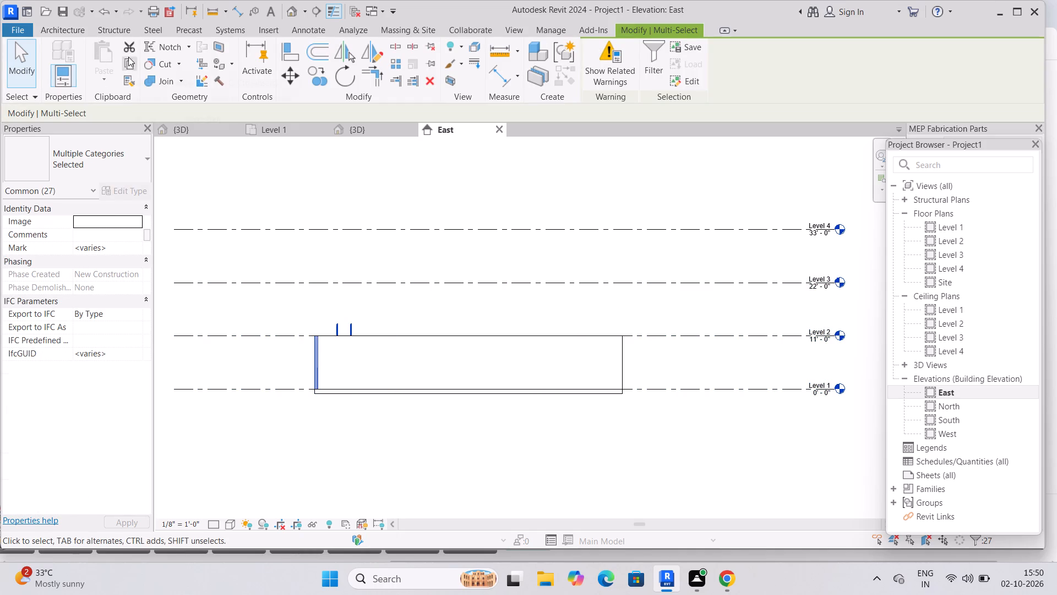
pyautogui.click(132, 61)
pyautogui.click(108, 82)
pyautogui.click(152, 132)
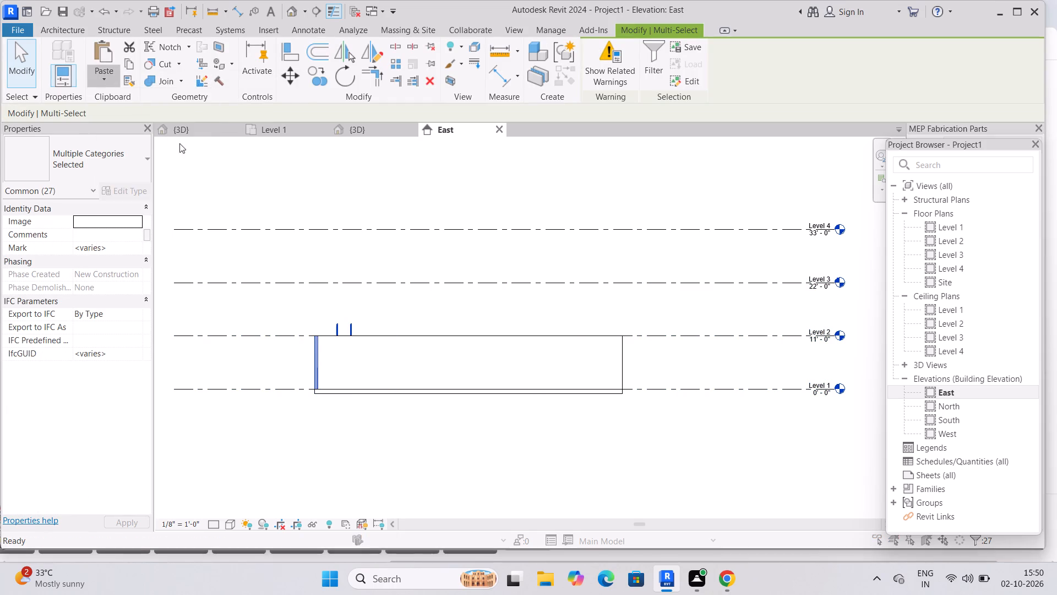
pyautogui.moveTo(486, 203); pyautogui.dragTo(486, 205)
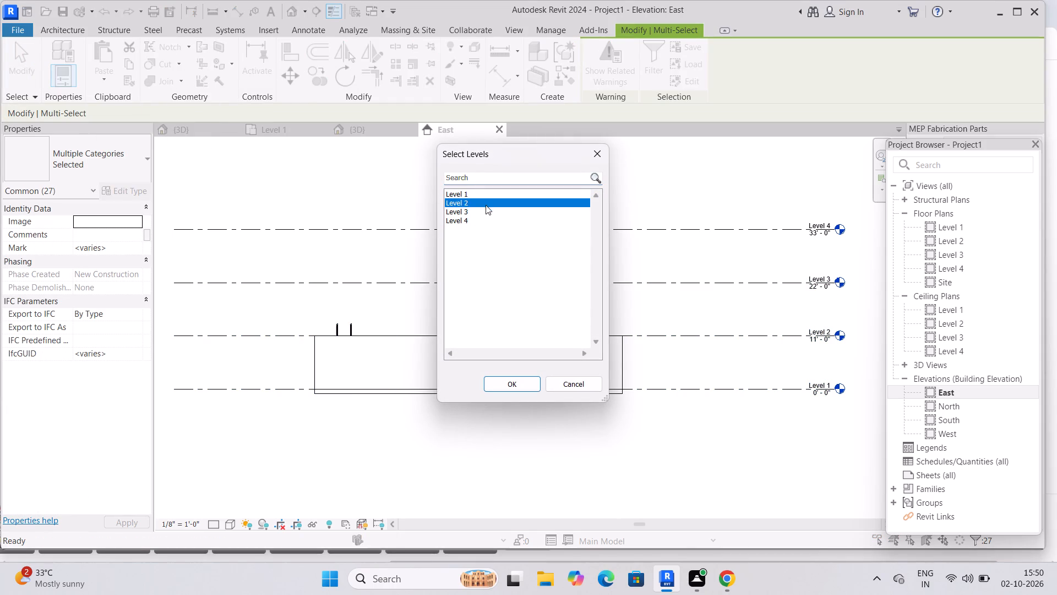
pyautogui.moveTo(486, 205); pyautogui.dragTo(486, 212)
pyautogui.click(536, 384)
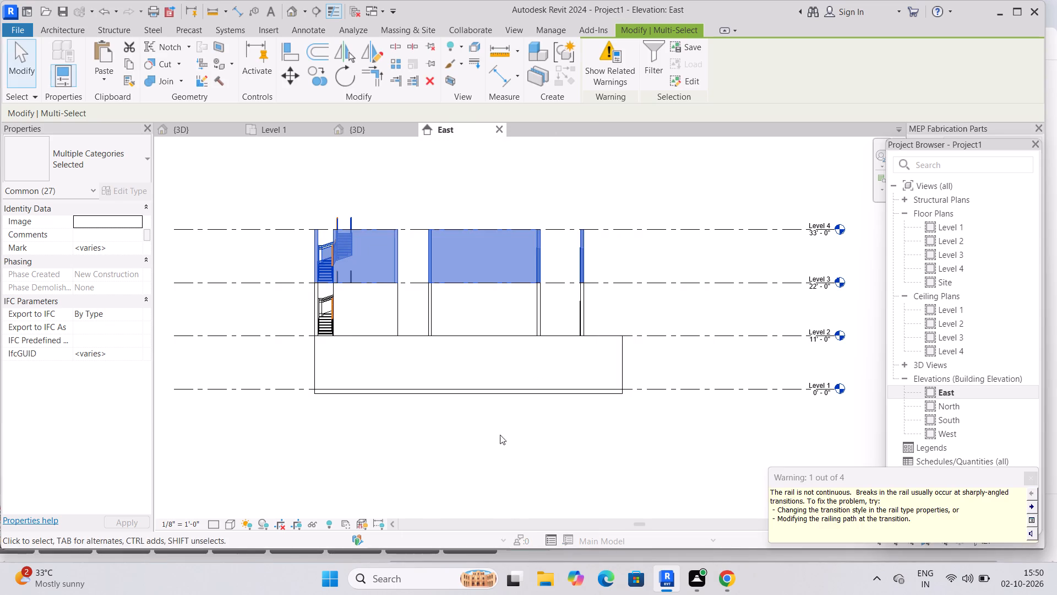
pyautogui.click(369, 445)
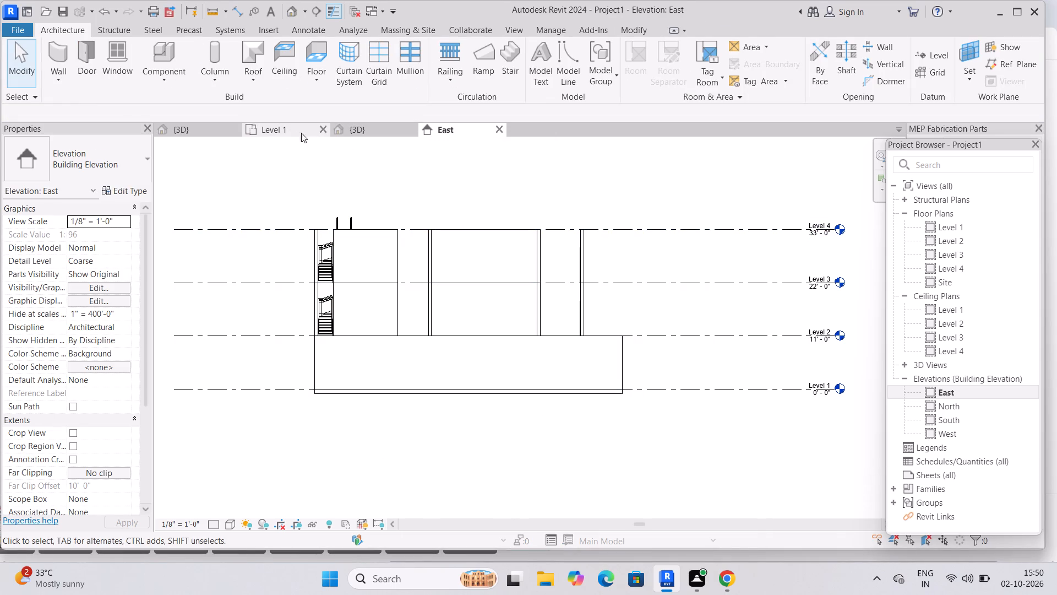
# Examine the copied floors from several sides in the 3D view and compare them with the Level 1 floor plan.
pyautogui.click(362, 134)
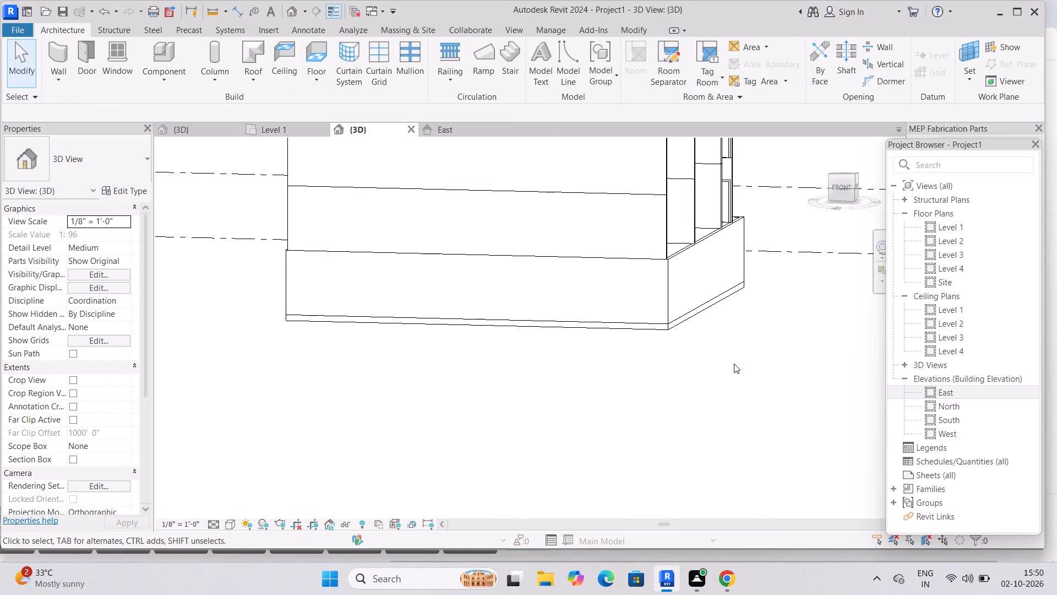
pyautogui.keyDown('shift'); pyautogui.moveTo(772, 368); pyautogui.dragTo(618, 402, button='middle'); pyautogui.keyUp('shift')
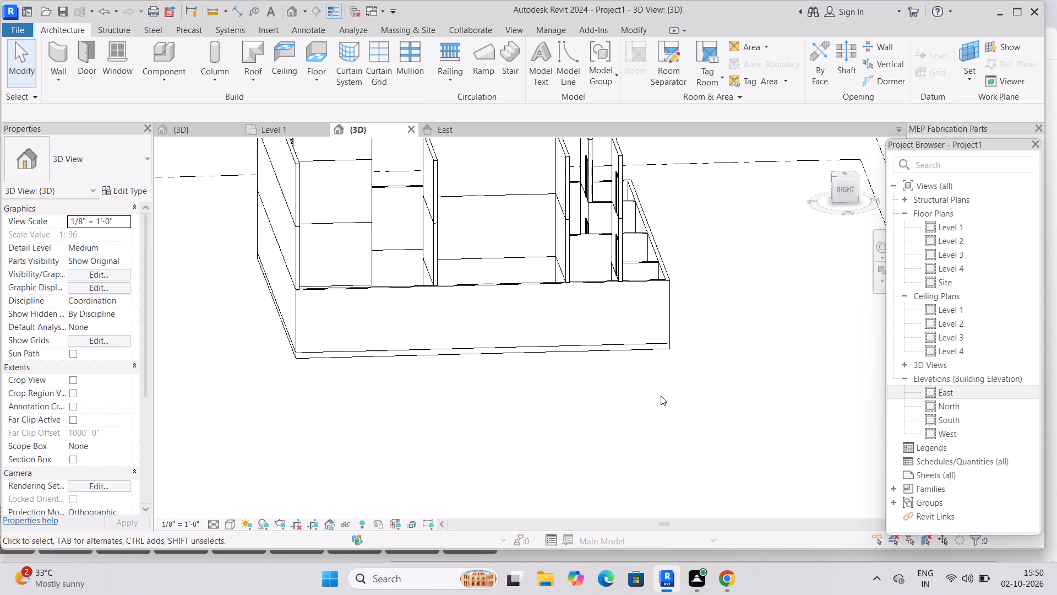
pyautogui.moveTo(661, 396); pyautogui.dragTo(617, 489, button='middle')
pyautogui.moveTo(653, 394); pyautogui.dragTo(624, 397, button='middle')
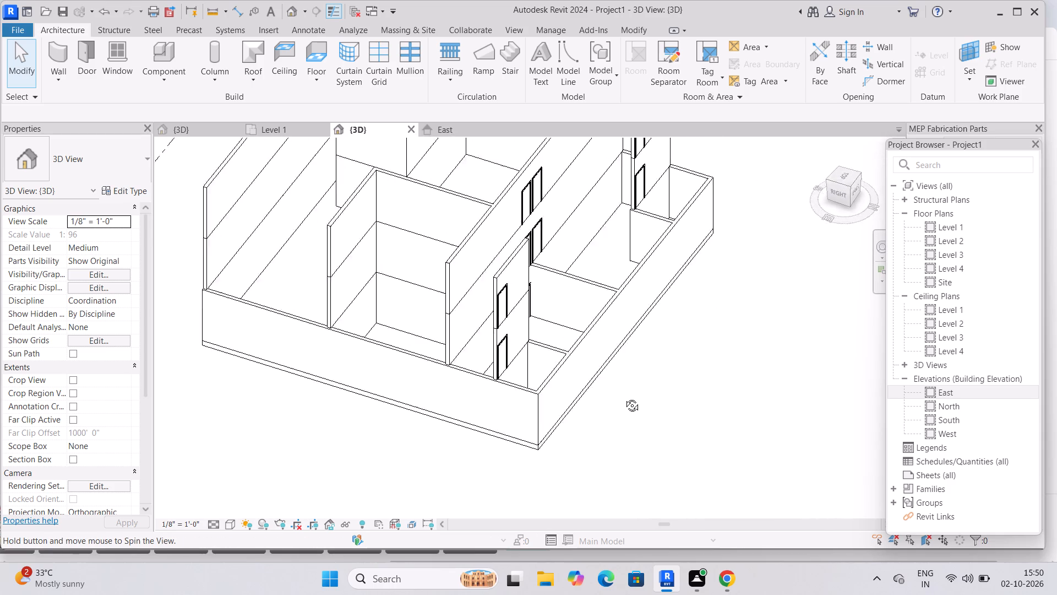
pyautogui.moveTo(624, 397); pyautogui.dragTo(464, 295, button='middle')
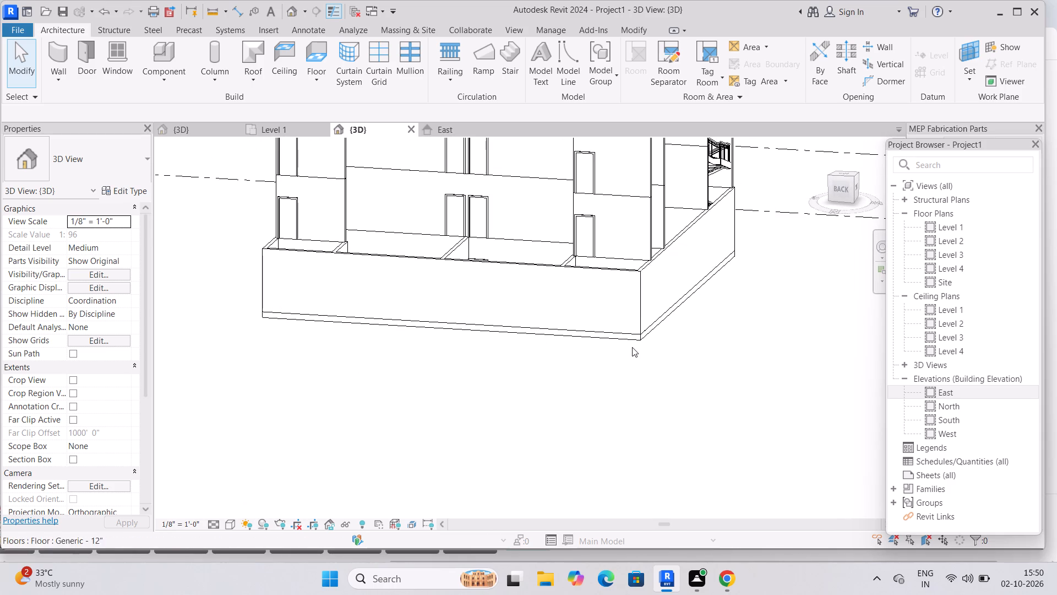
pyautogui.moveTo(633, 348); pyautogui.dragTo(646, 442, button='middle')
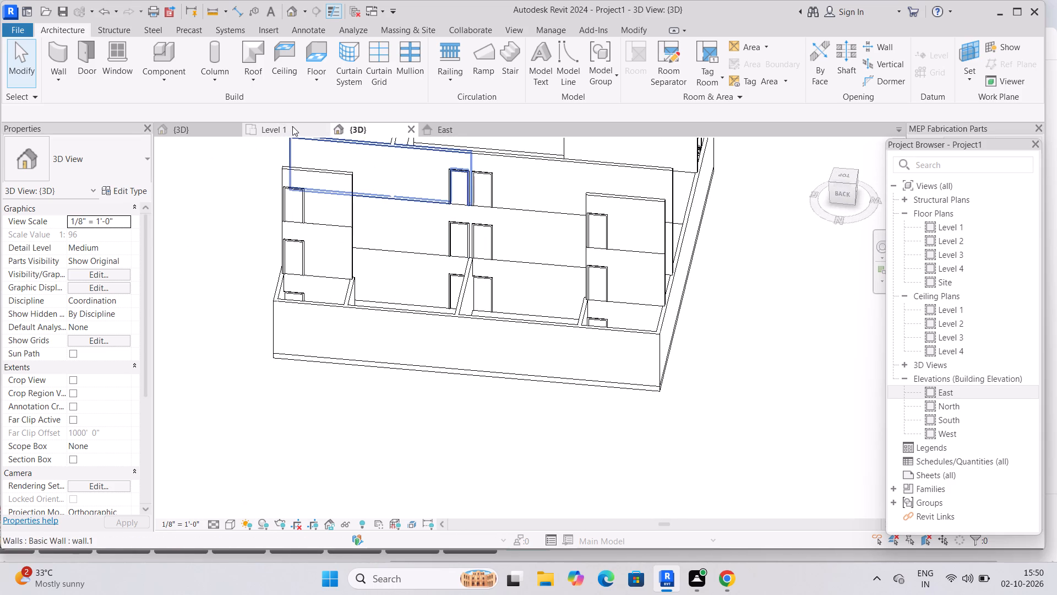
pyautogui.click(292, 126)
pyautogui.scroll(-4, 506, 359)
pyautogui.moveTo(509, 380); pyautogui.dragTo(496, 347, button='middle')
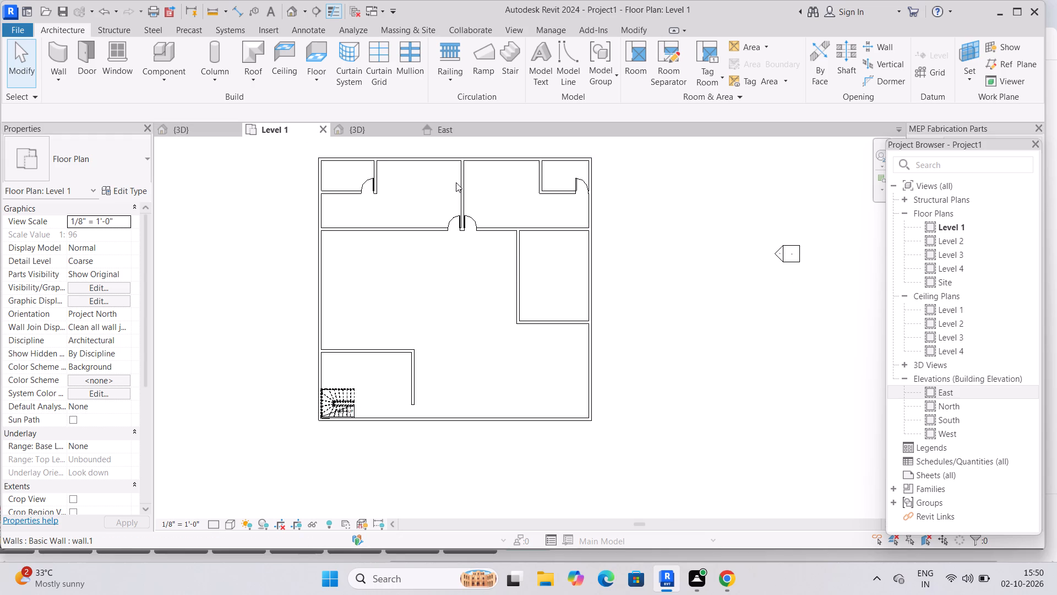
pyautogui.hotkey('shift', 'z')
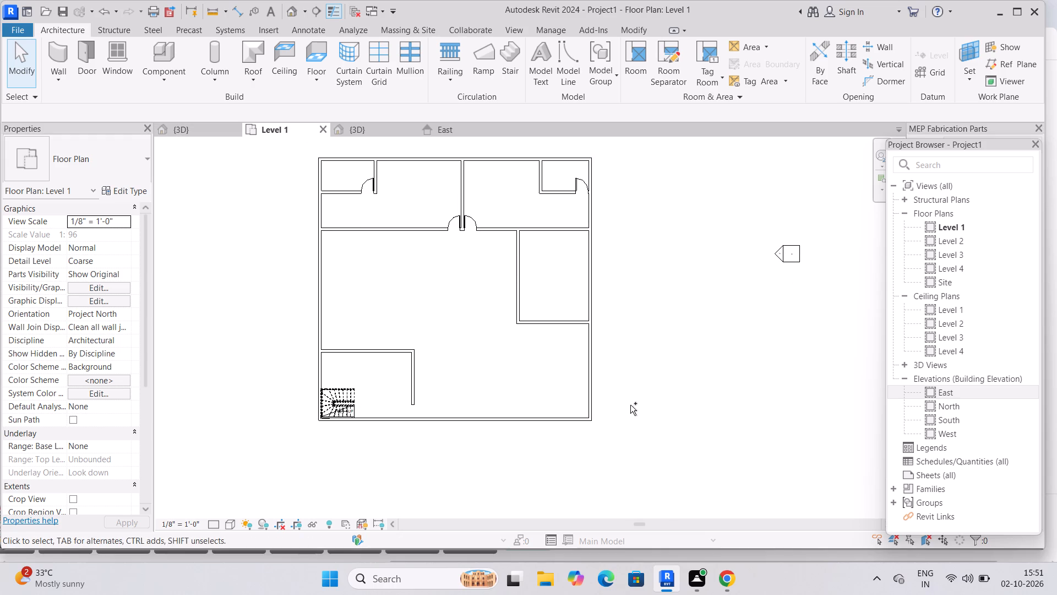
# Open the East elevation and undo the last paste of the building elements onto the upper levels.
pyautogui.click(914, 396)
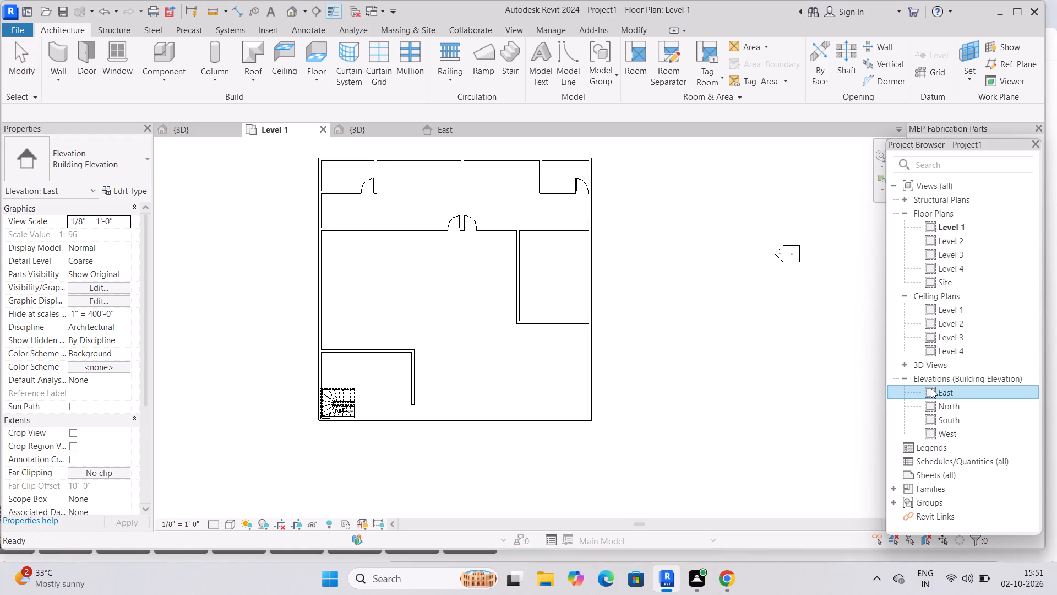
pyautogui.press('Return')
pyautogui.hotkey('ctrl', 'z')
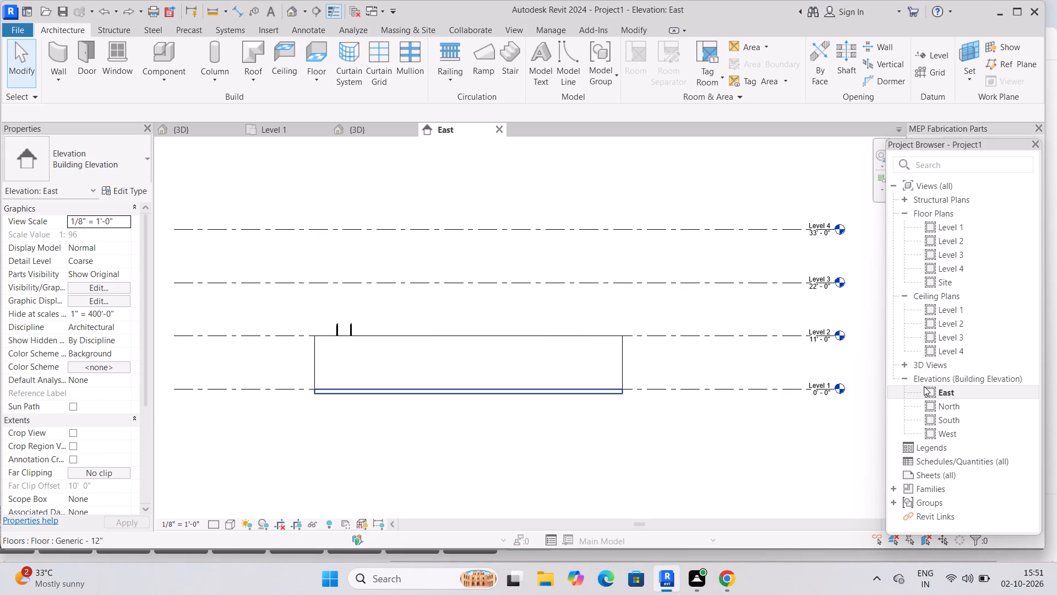
# In the North elevation, window-select the Level 1 building elements, copy them and paste them aligned to Level 1 through Level 3.
pyautogui.moveTo(211, 499); pyautogui.dragTo(542, 305)
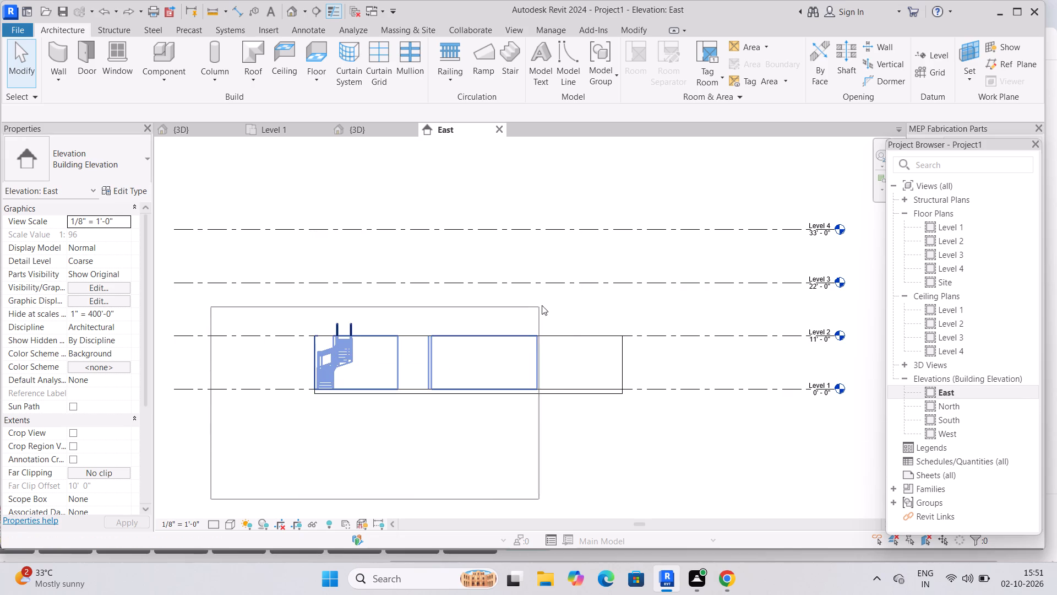
pyautogui.moveTo(542, 305); pyautogui.dragTo(620, 453)
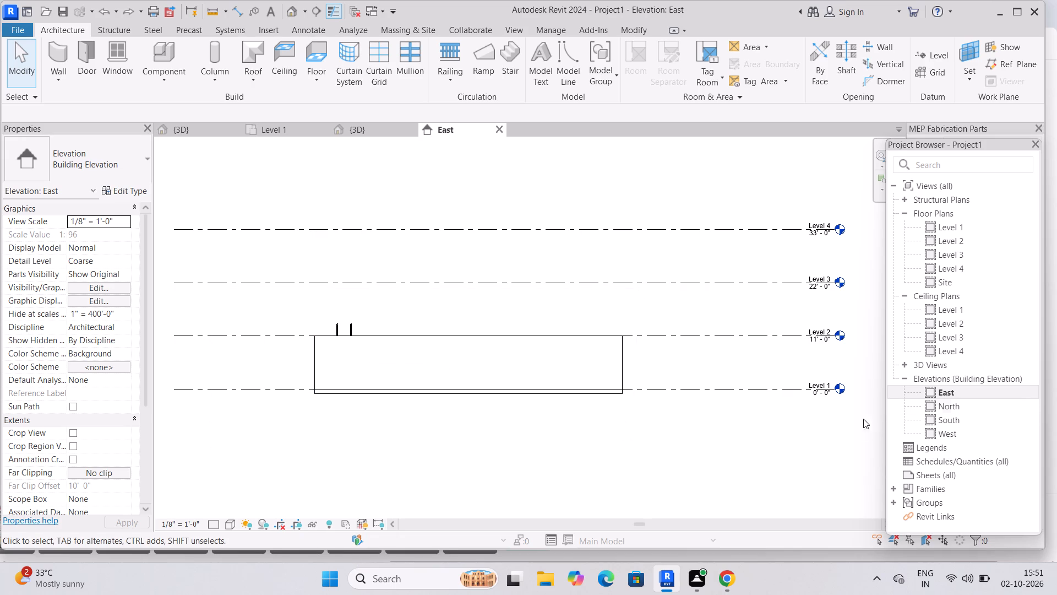
pyautogui.click(961, 408)
pyautogui.press('Return')
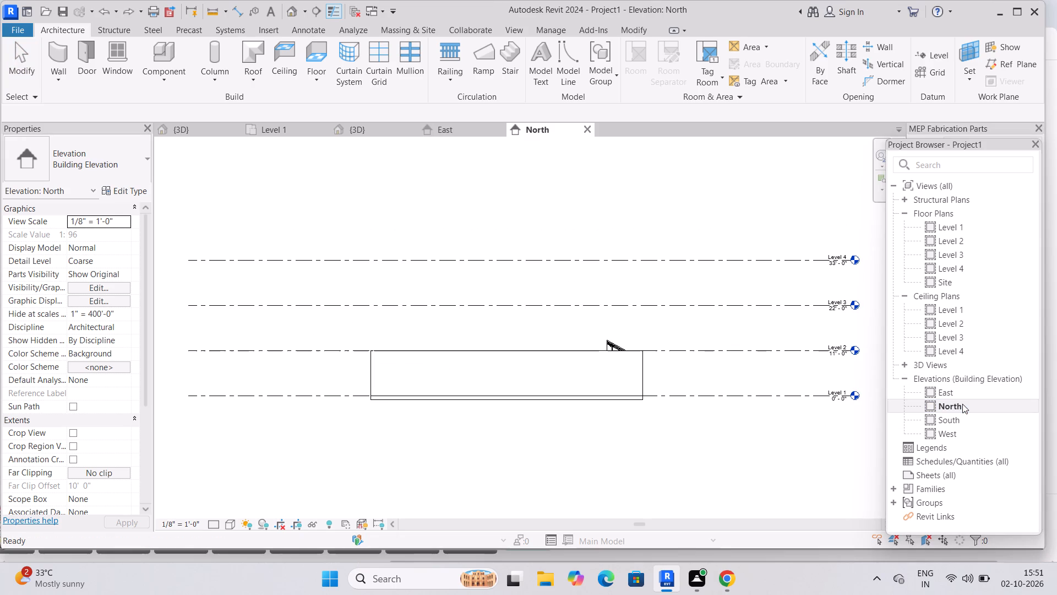
pyautogui.moveTo(351, 434); pyautogui.dragTo(353, 434)
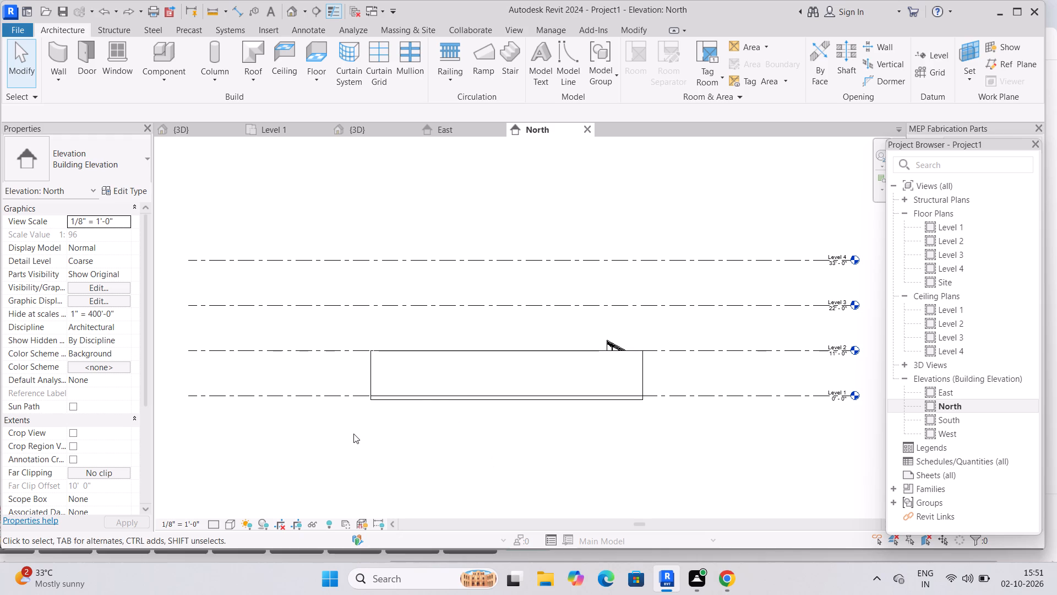
pyautogui.moveTo(353, 434); pyautogui.dragTo(662, 309)
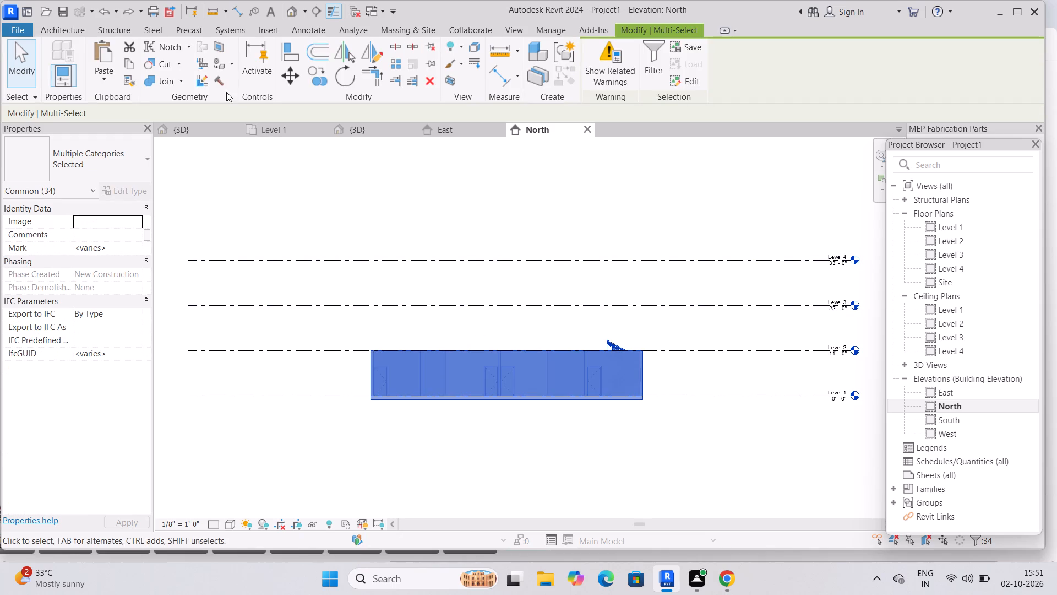
pyautogui.click(132, 70)
pyautogui.click(99, 87)
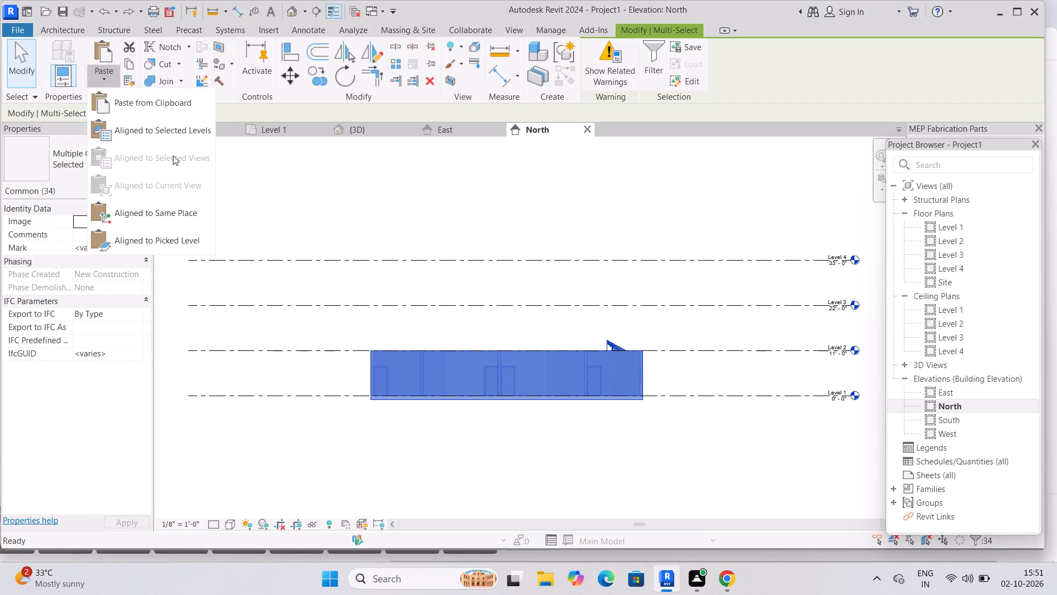
pyautogui.click(160, 140)
pyautogui.moveTo(499, 197); pyautogui.dragTo(496, 207)
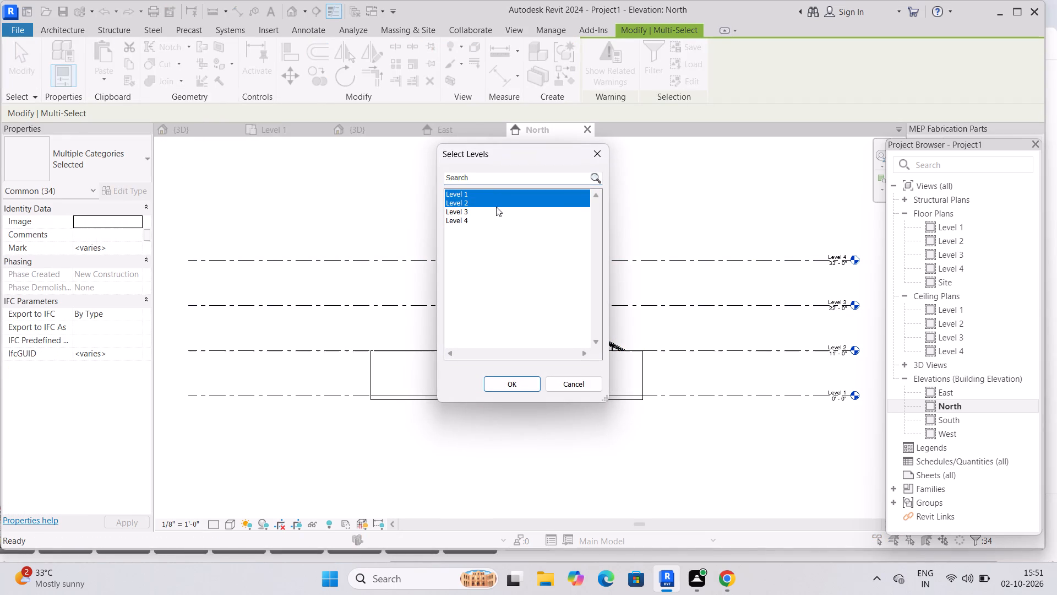
pyautogui.moveTo(496, 207); pyautogui.dragTo(496, 209)
pyautogui.click(524, 388)
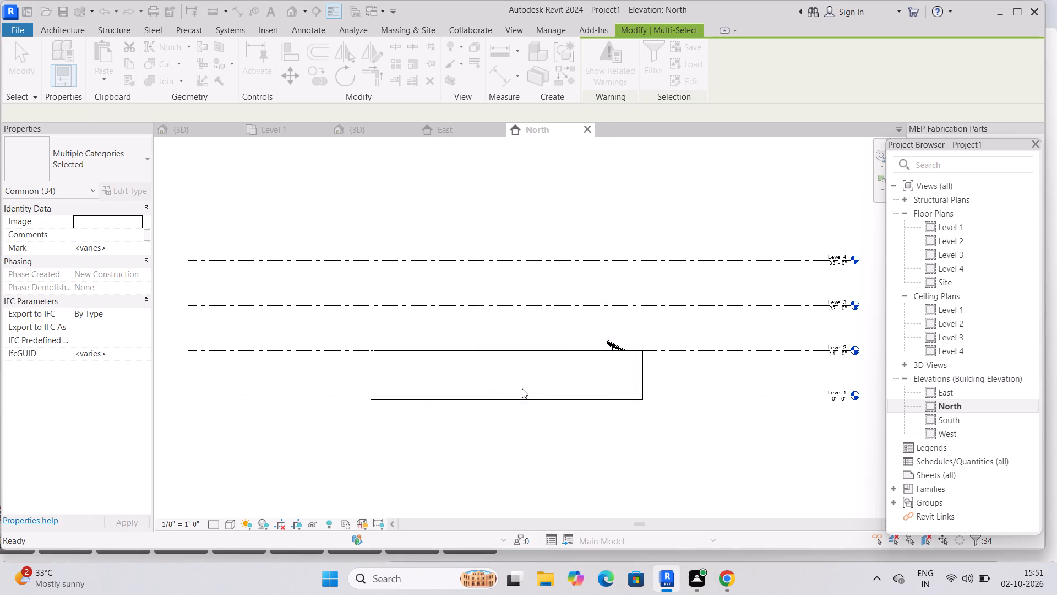
pyautogui.click(623, 458)
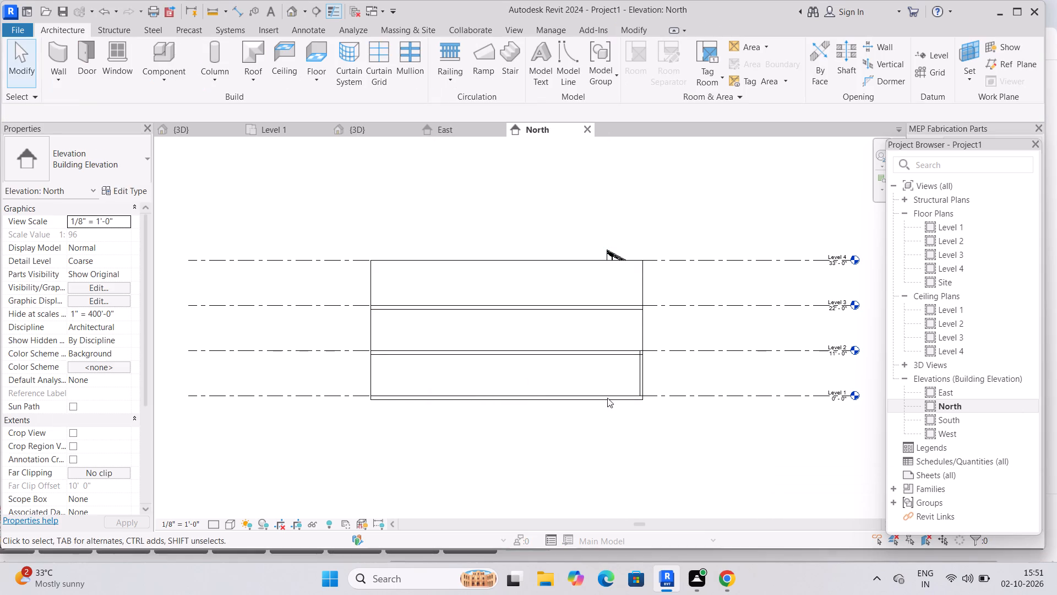
# Examine the stacked floors in the 3D view from several angles, including straight from the front.
pyautogui.click(364, 136)
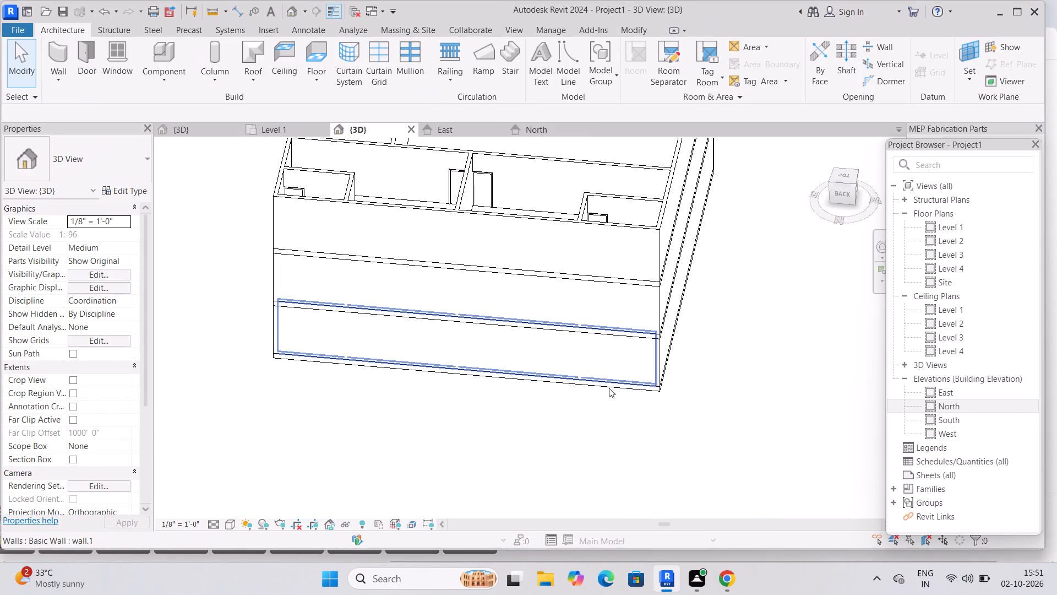
pyautogui.scroll(-1, 526, 397)
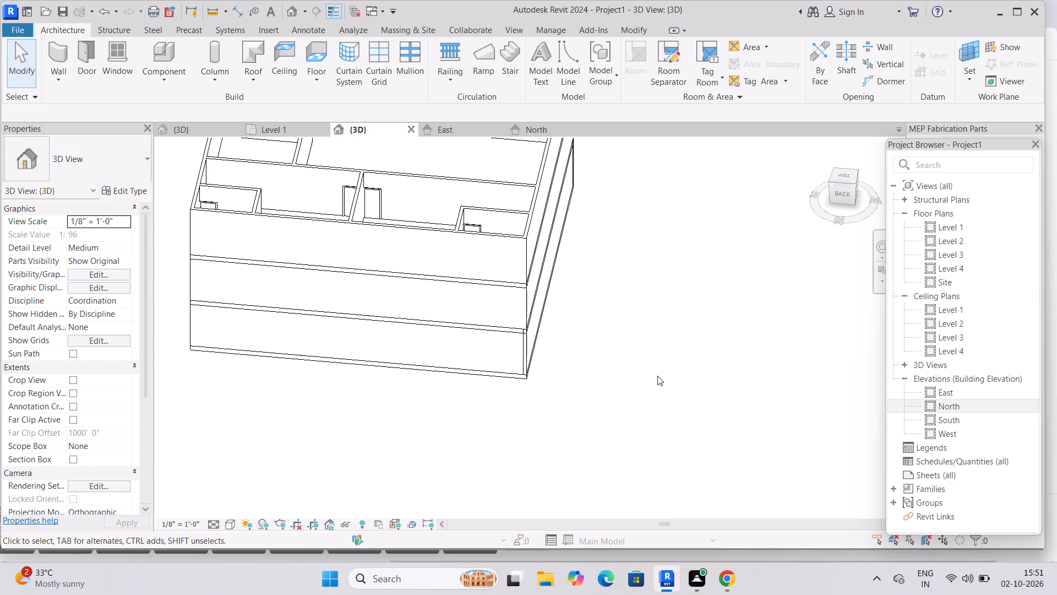
pyautogui.keyDown('shift'); pyautogui.moveTo(657, 376); pyautogui.dragTo(269, 324, button='middle'); pyautogui.keyUp('shift')
pyautogui.moveTo(615, 378); pyautogui.dragTo(619, 378, button='middle')
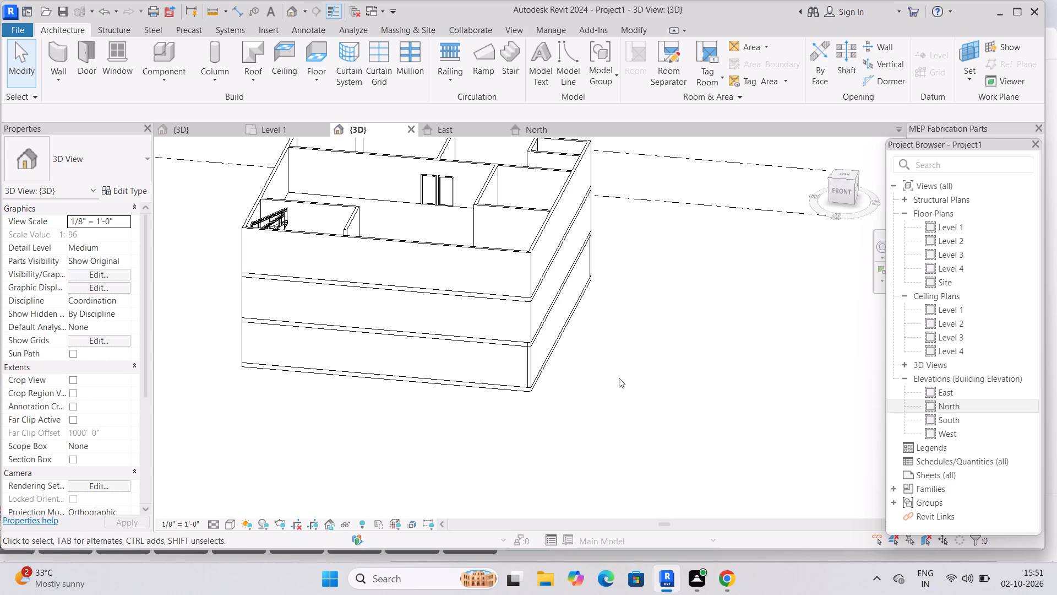
pyautogui.moveTo(619, 378); pyautogui.dragTo(721, 365, button='middle')
pyautogui.moveTo(449, 327); pyautogui.dragTo(473, 330, button='middle')
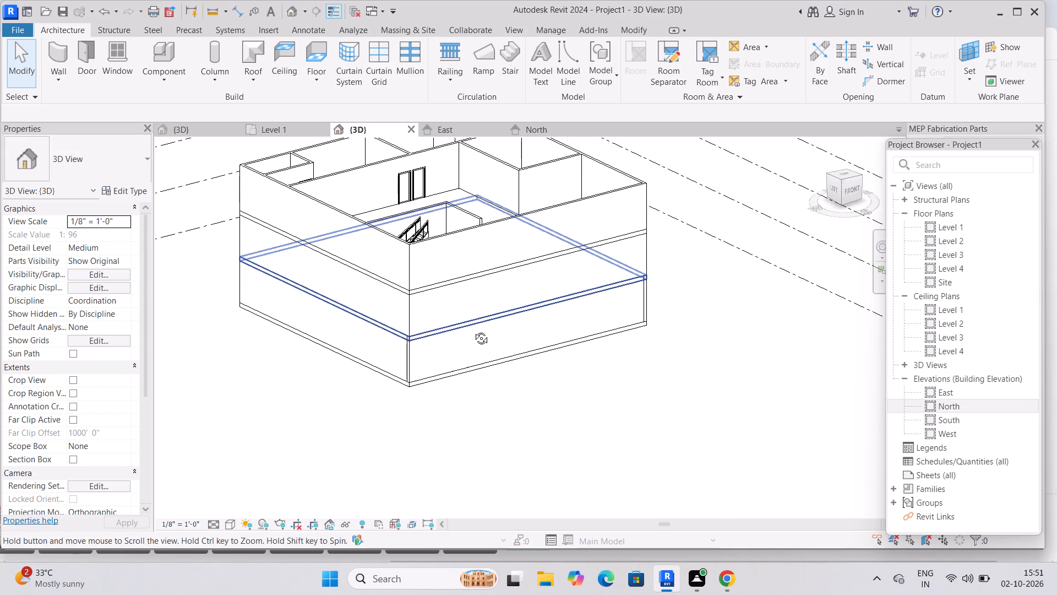
pyautogui.moveTo(473, 330); pyautogui.dragTo(320, 310, button='middle')
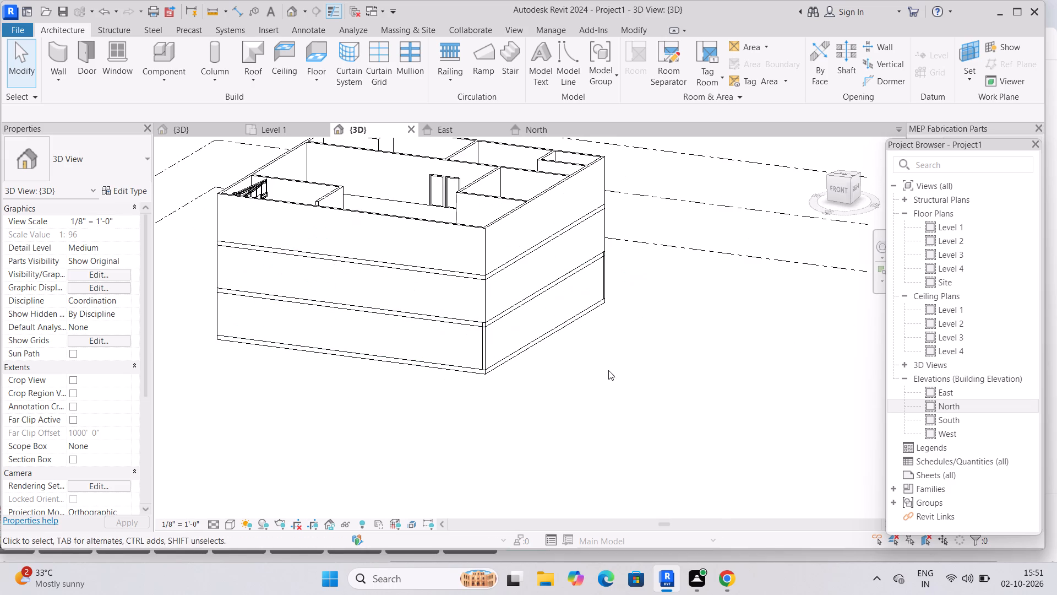
pyautogui.keyDown('shift'); pyautogui.moveTo(476, 377); pyautogui.dragTo(550, 369, button='middle'); pyautogui.keyUp('shift')
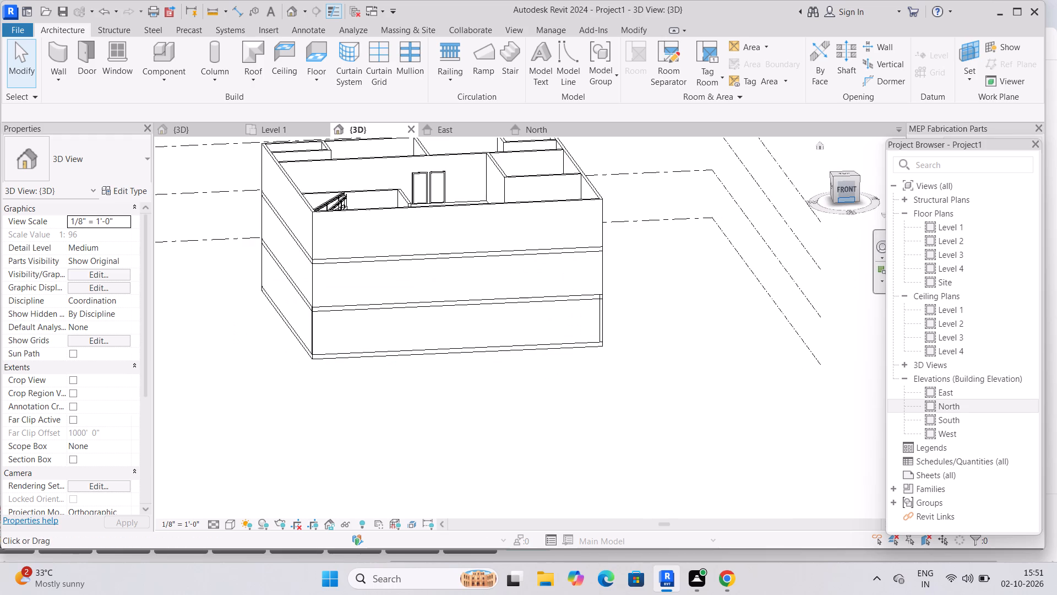
pyautogui.click(844, 190)
pyautogui.scroll(1, 432, 345)
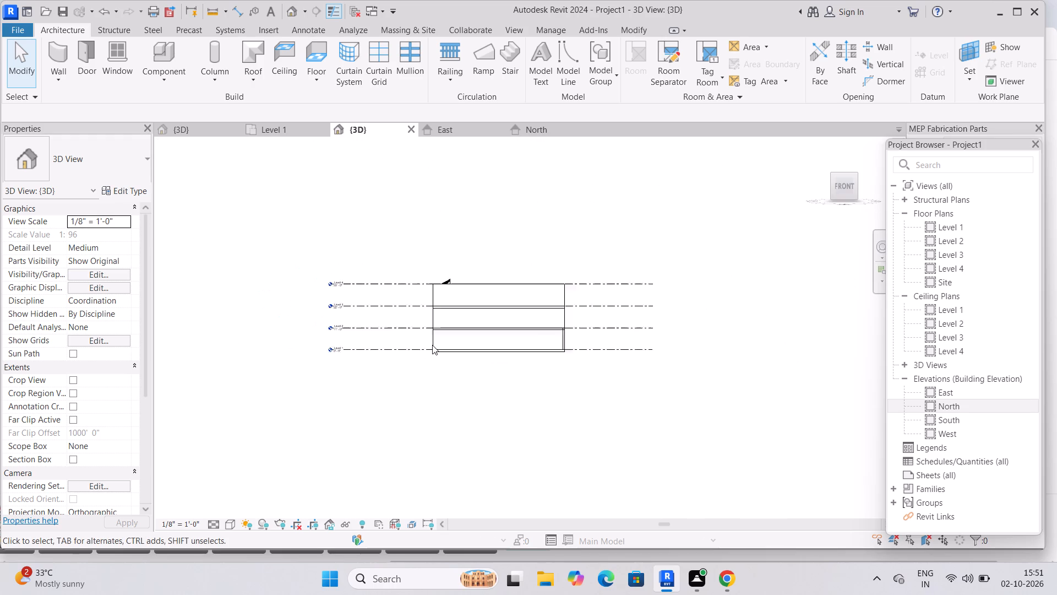
pyautogui.scroll(8, 547, 361)
pyautogui.moveTo(553, 353); pyautogui.dragTo(553, 419, button='middle')
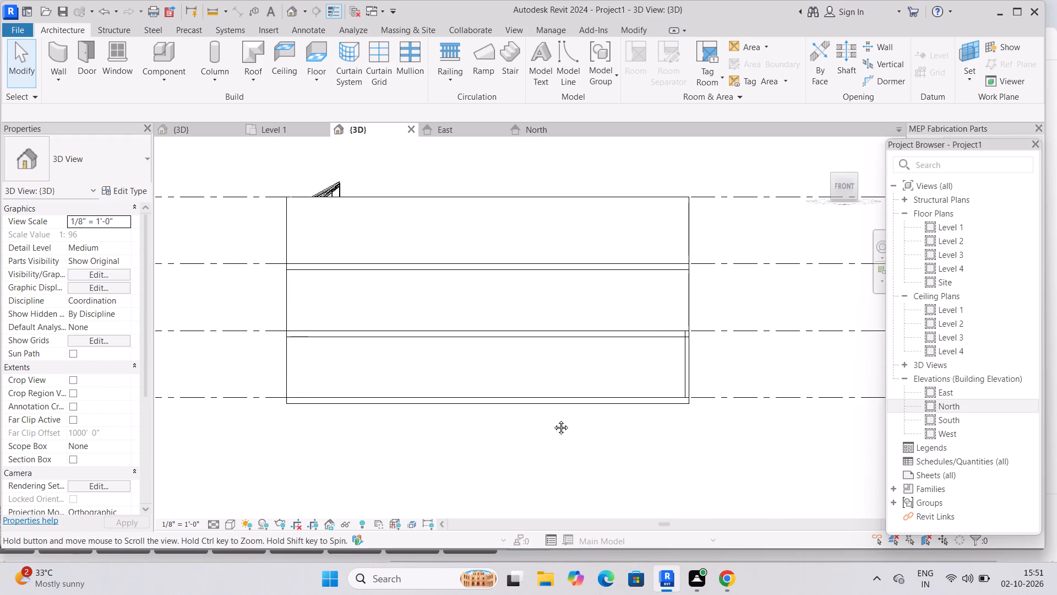
pyautogui.moveTo(553, 419); pyautogui.dragTo(553, 439, button='middle')
pyautogui.moveTo(555, 432); pyautogui.dragTo(551, 446, button='middle')
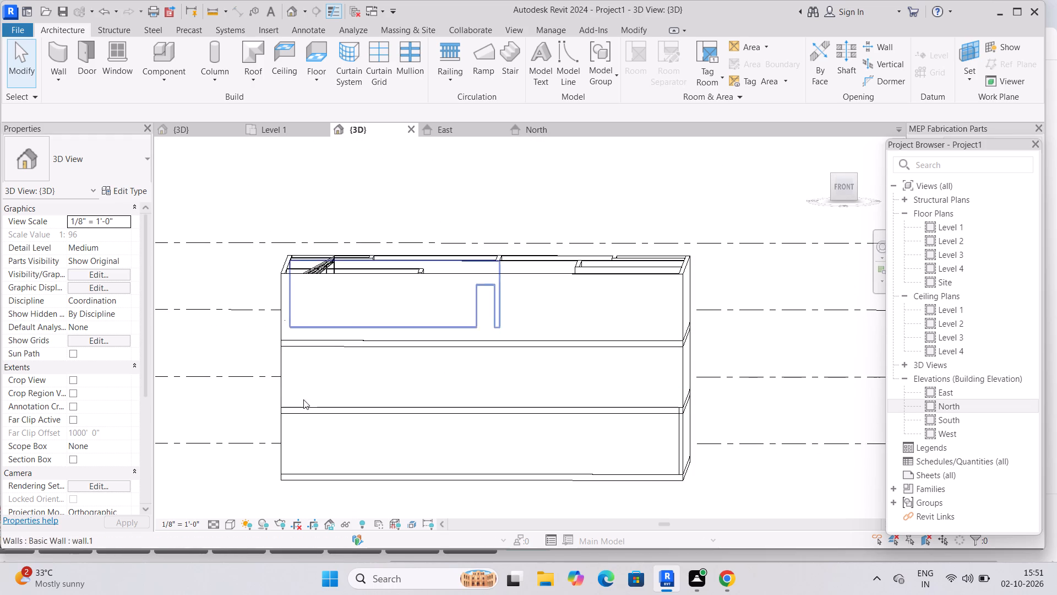
# Set the 3D view's detail level to Fine and its visual style to Shaded.
pyautogui.click(215, 524)
pyautogui.click(225, 510)
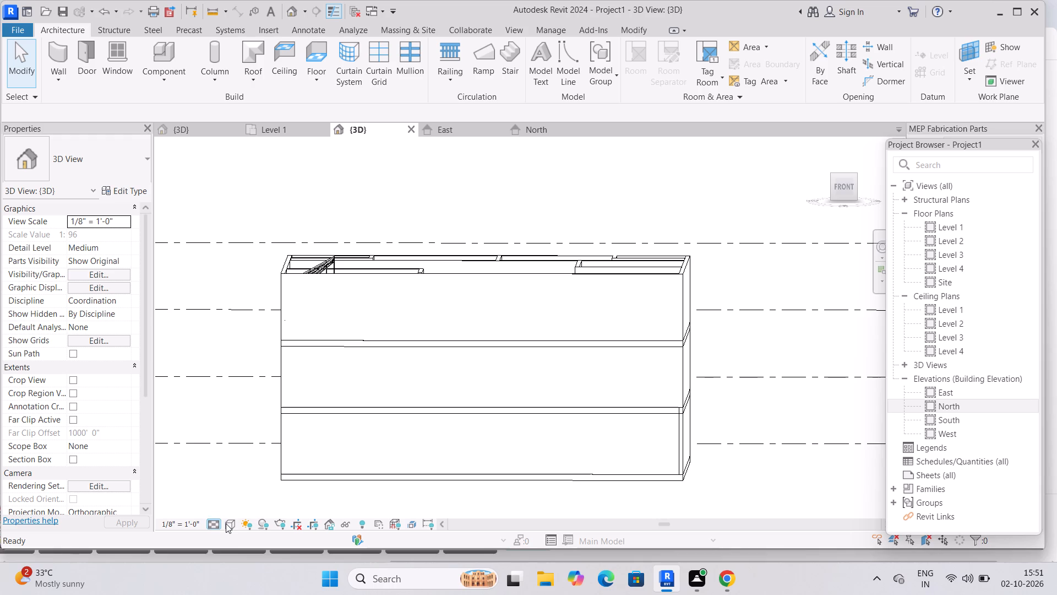
pyautogui.click(227, 524)
pyautogui.click(259, 469)
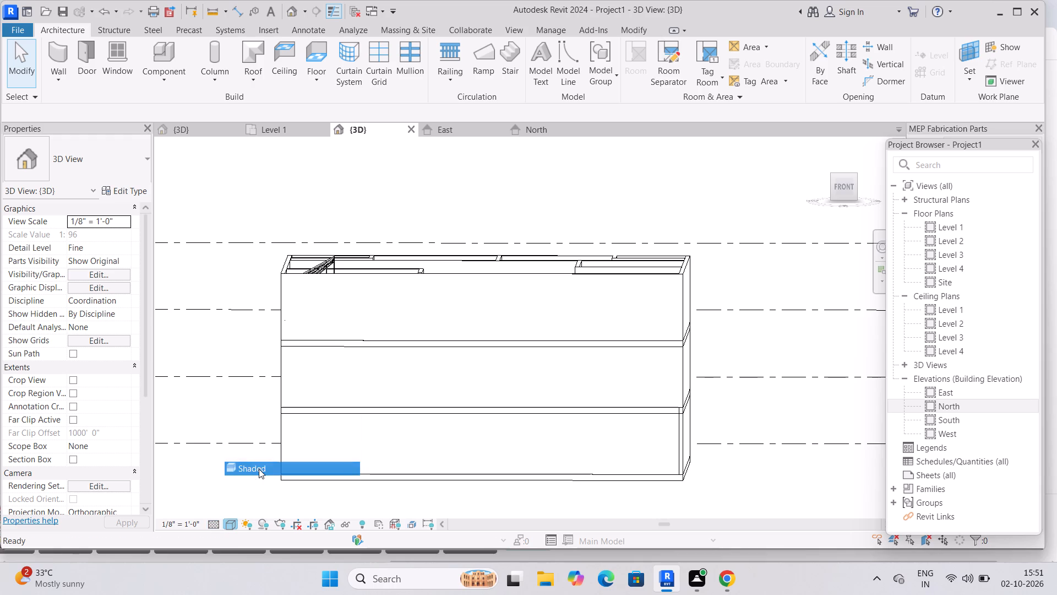
# Select the Level 2 floor slab in the 3D view, start editing its boundary and show the sketch in the Level 1 floor plan.
pyautogui.moveTo(470, 453); pyautogui.dragTo(483, 453, button='middle')
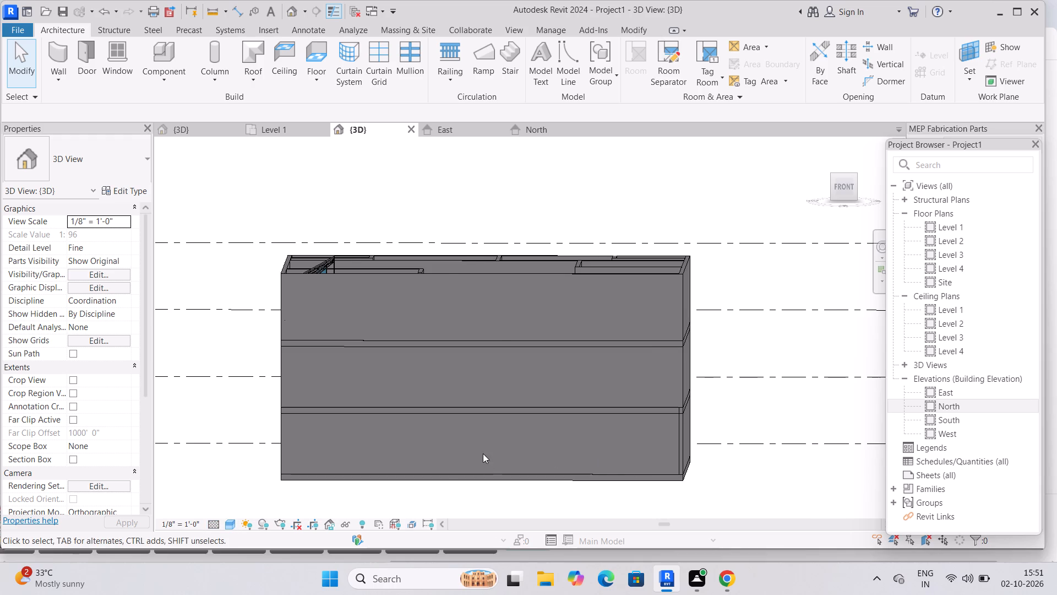
pyautogui.click(500, 413)
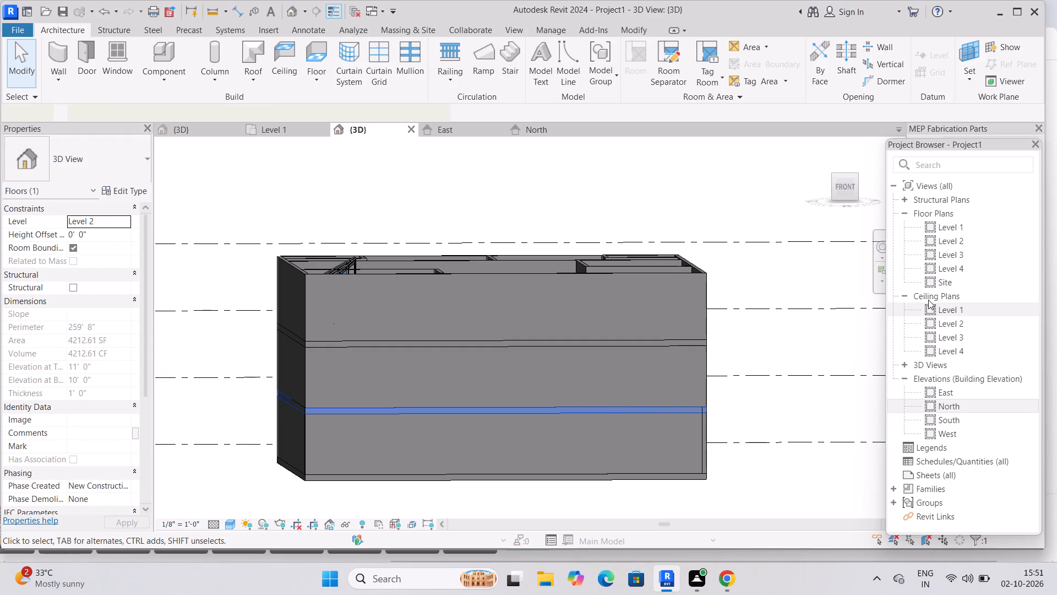
pyautogui.click(949, 232)
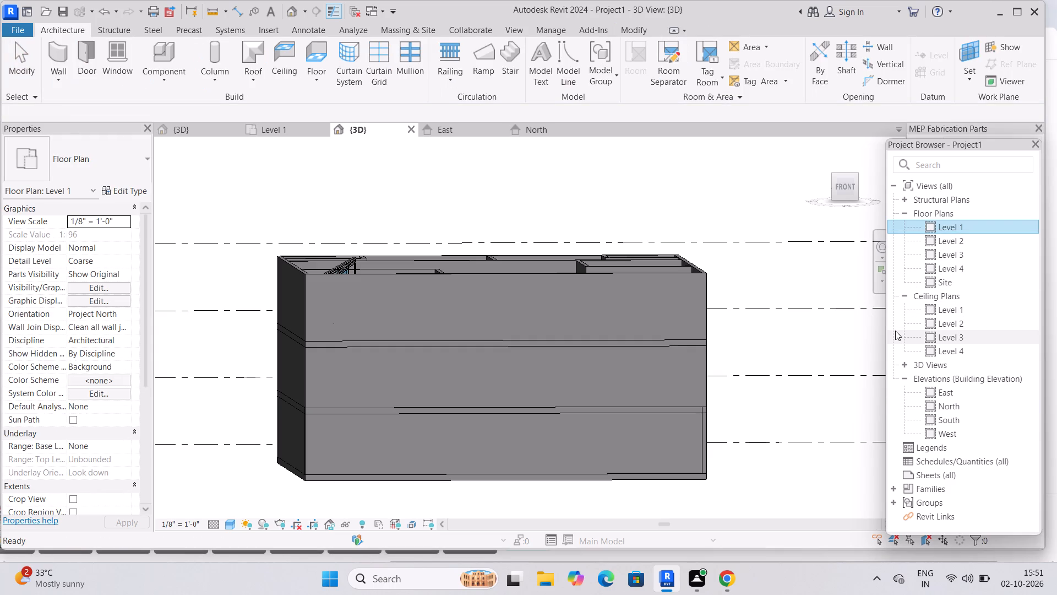
pyautogui.press('Return')
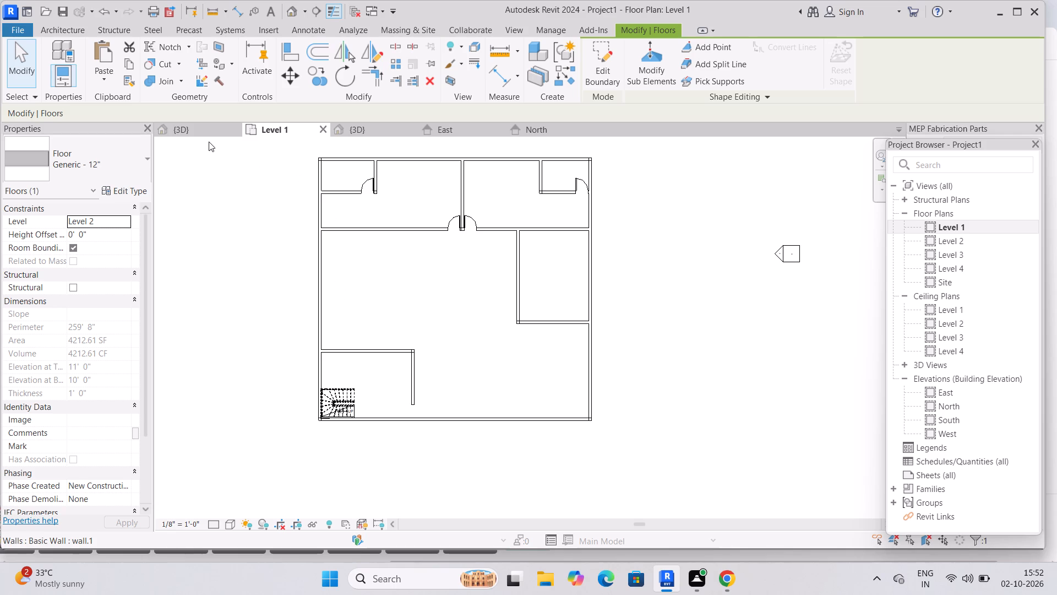
pyautogui.click(368, 127)
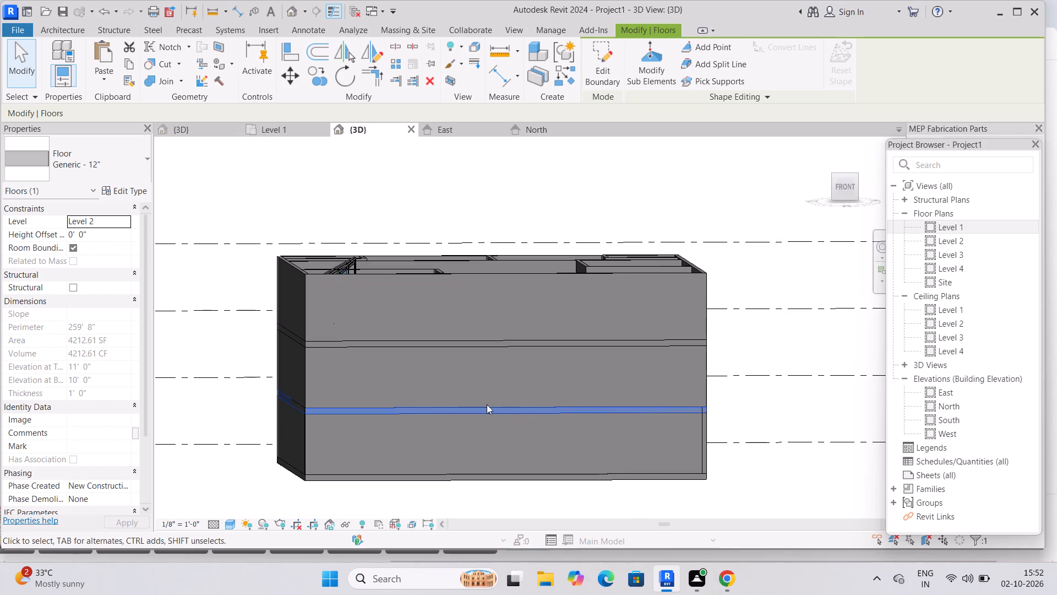
pyautogui.click(604, 62)
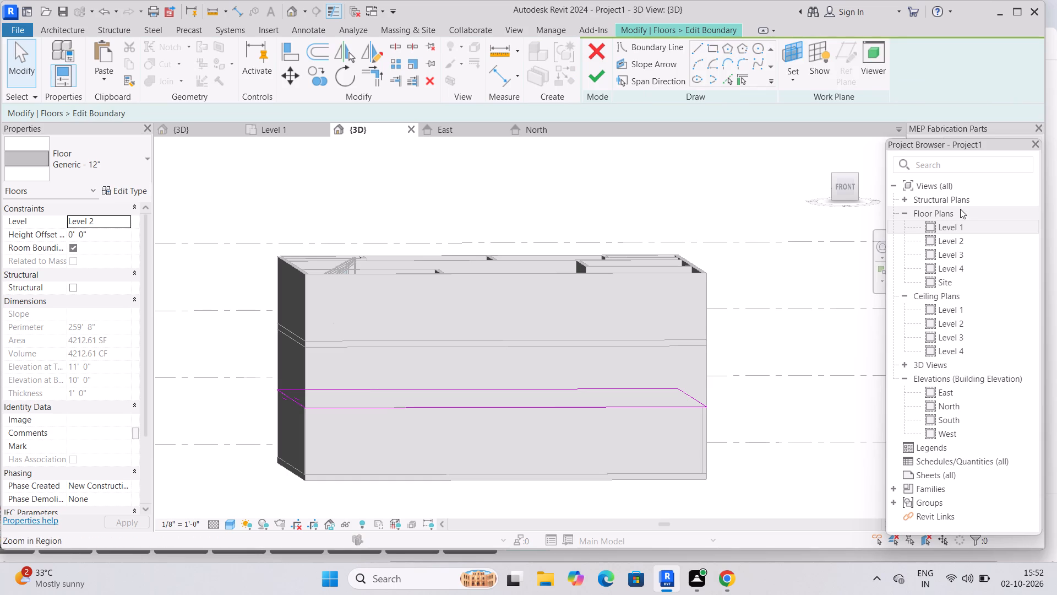
pyautogui.click(963, 241)
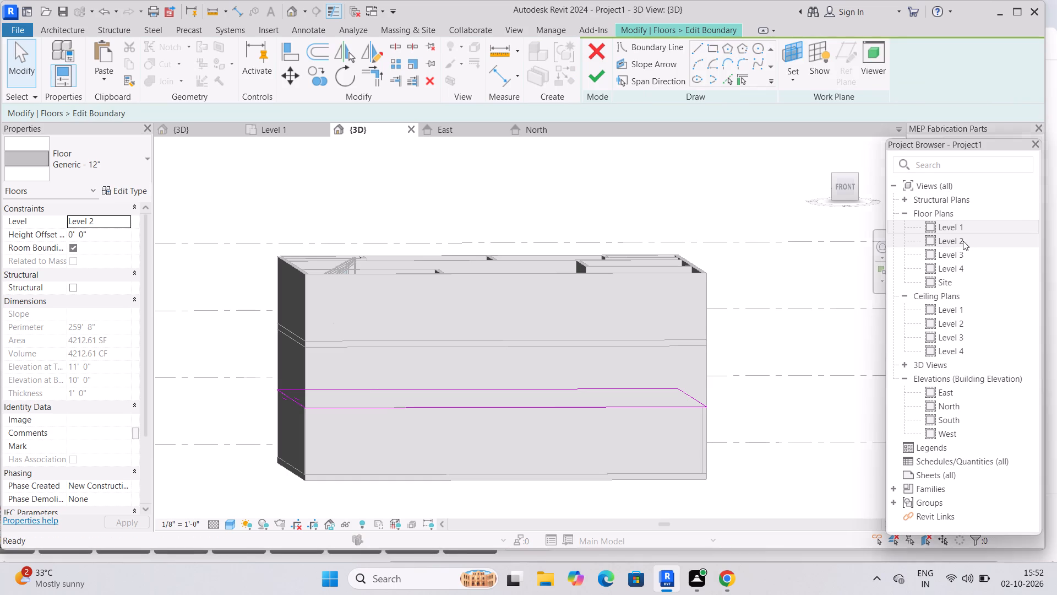
pyautogui.click(961, 228)
pyautogui.press('Return')
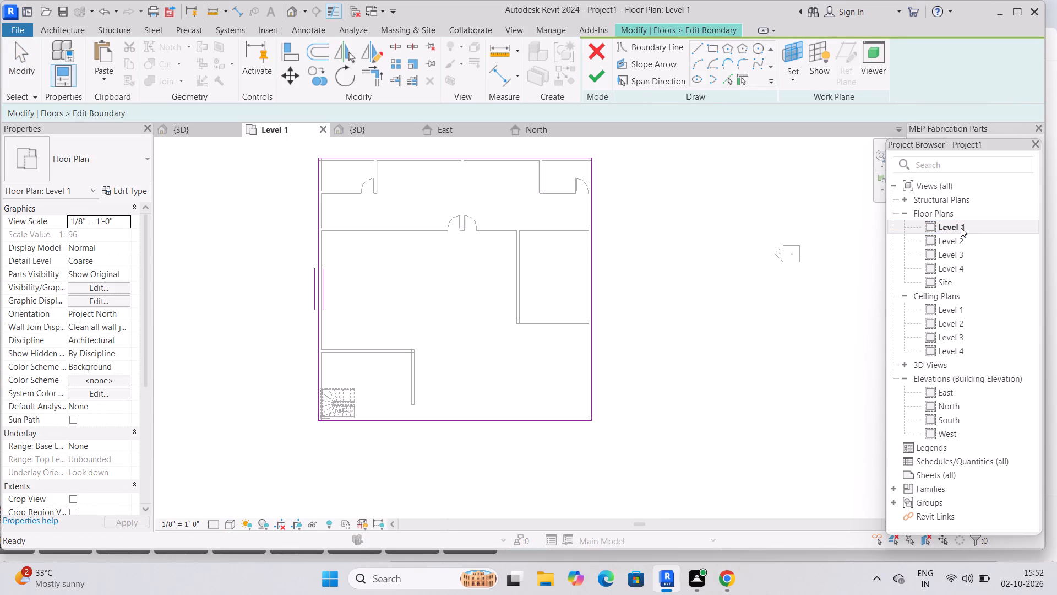
# Move the front edge of the Level 2 slab boundary outward to about 6' 4" from the front wall and finish the sketch.
pyautogui.click(328, 422)
pyautogui.press('Down')
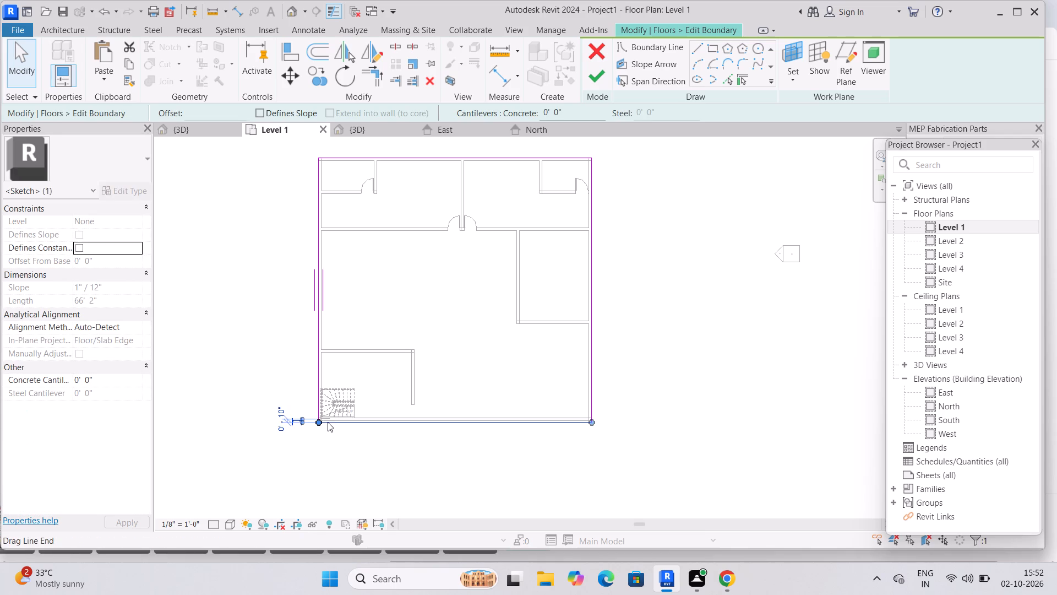
pyautogui.press('Down')
pyautogui.press('Down')
pyautogui.press('Down')
pyautogui.press('Down')
pyautogui.press('Down')
pyautogui.press('Down')
pyautogui.press('Down')
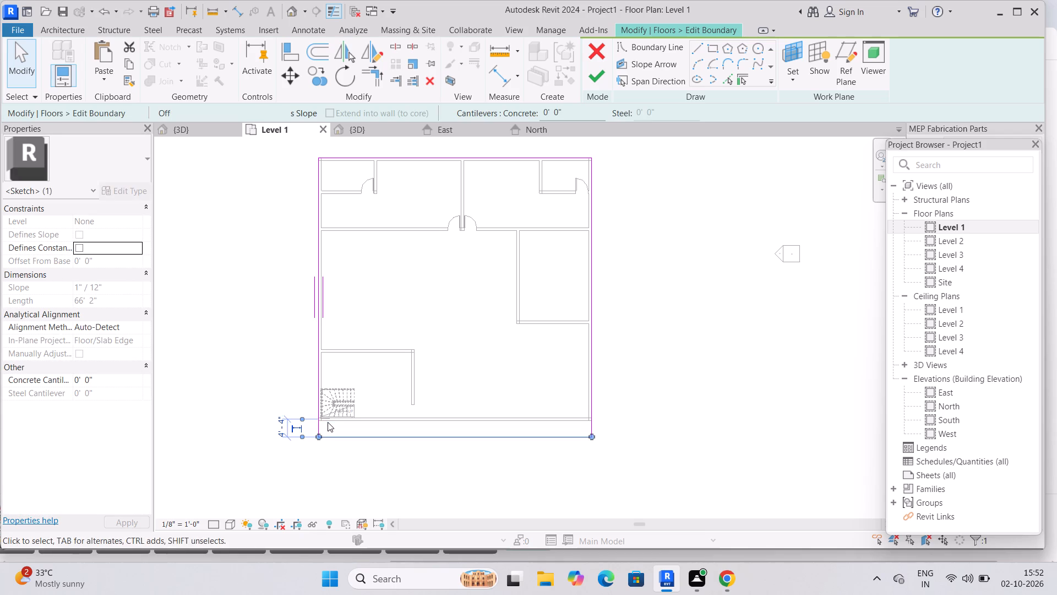
pyautogui.press('Down')
pyautogui.press('Up')
pyautogui.press('Down')
pyautogui.press('Down')
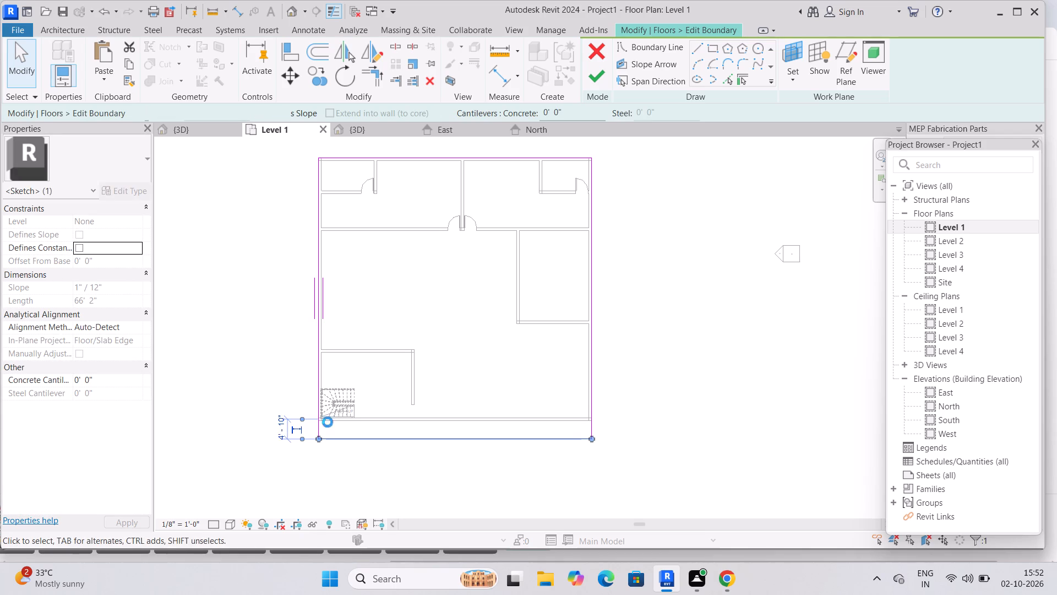
pyautogui.press('Down')
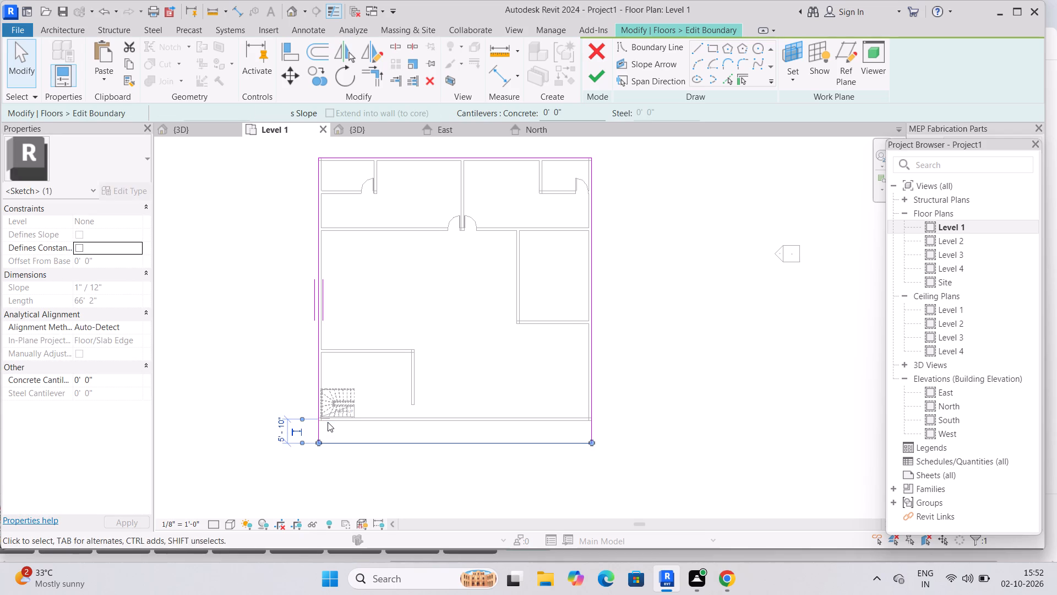
pyautogui.press('Down')
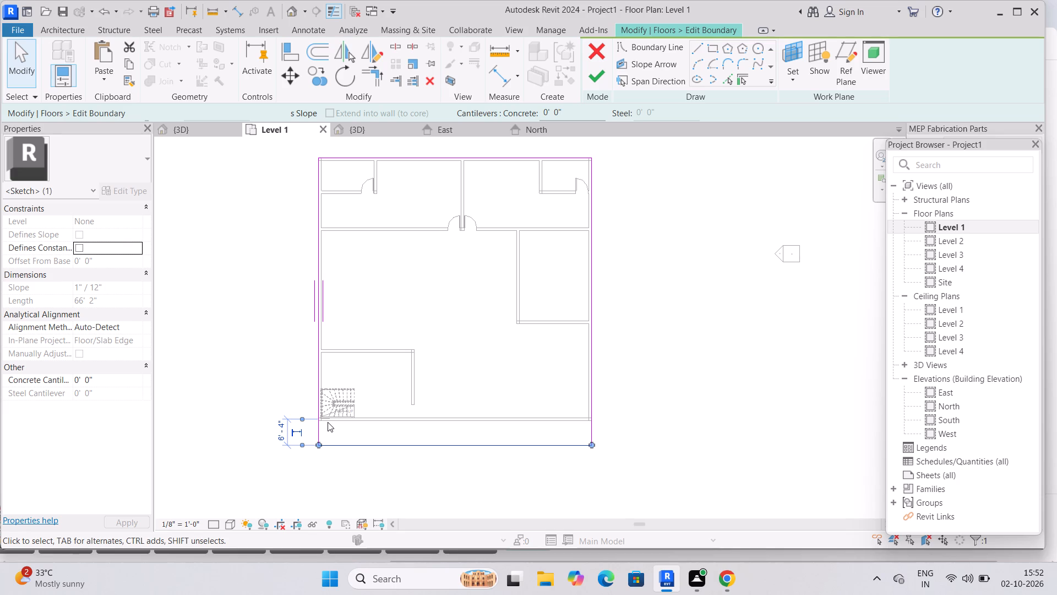
pyautogui.press('Right')
pyautogui.click(592, 83)
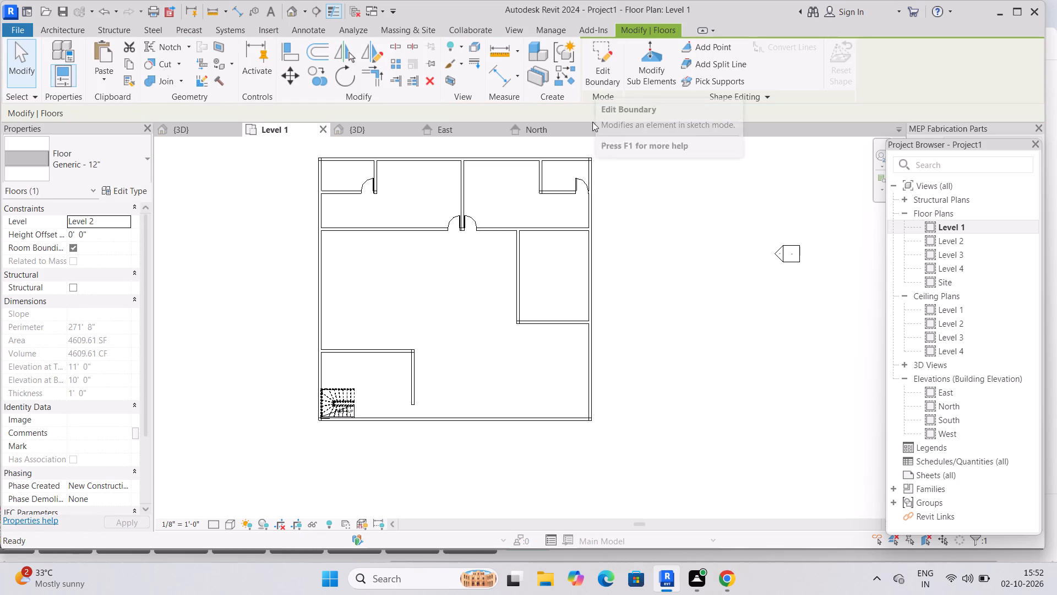
# Reopen the Level 2 slab's boundary in the Level 1 plan, extend its front edge to about 14' 4" from the front wall and finish the sketch.
pyautogui.click(361, 132)
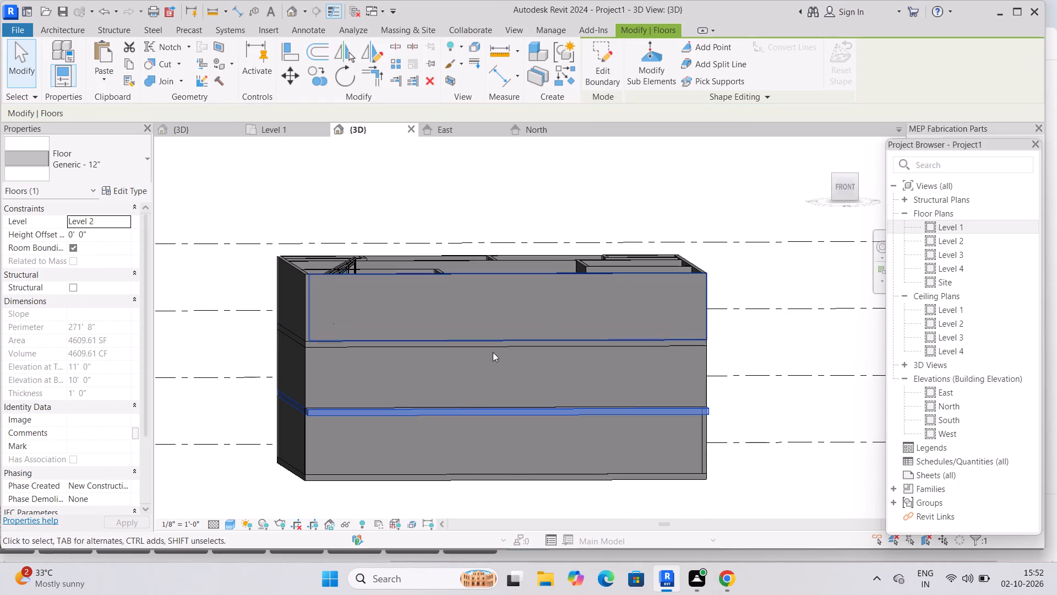
pyautogui.moveTo(499, 450); pyautogui.dragTo(591, 509, button='middle')
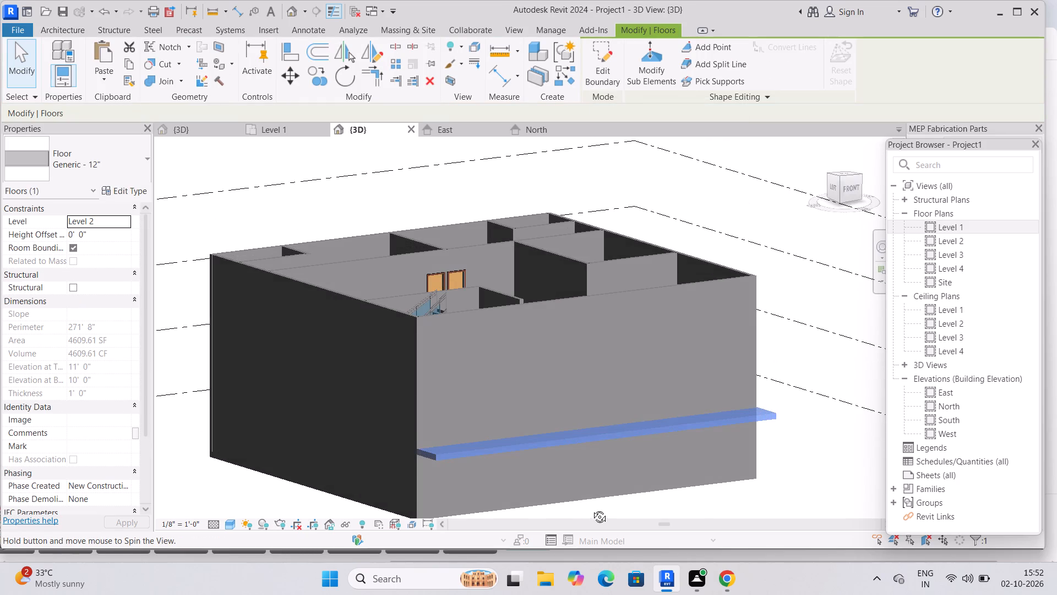
pyautogui.moveTo(591, 509); pyautogui.dragTo(595, 510, button='middle')
pyautogui.moveTo(597, 457); pyautogui.dragTo(446, 466, button='middle')
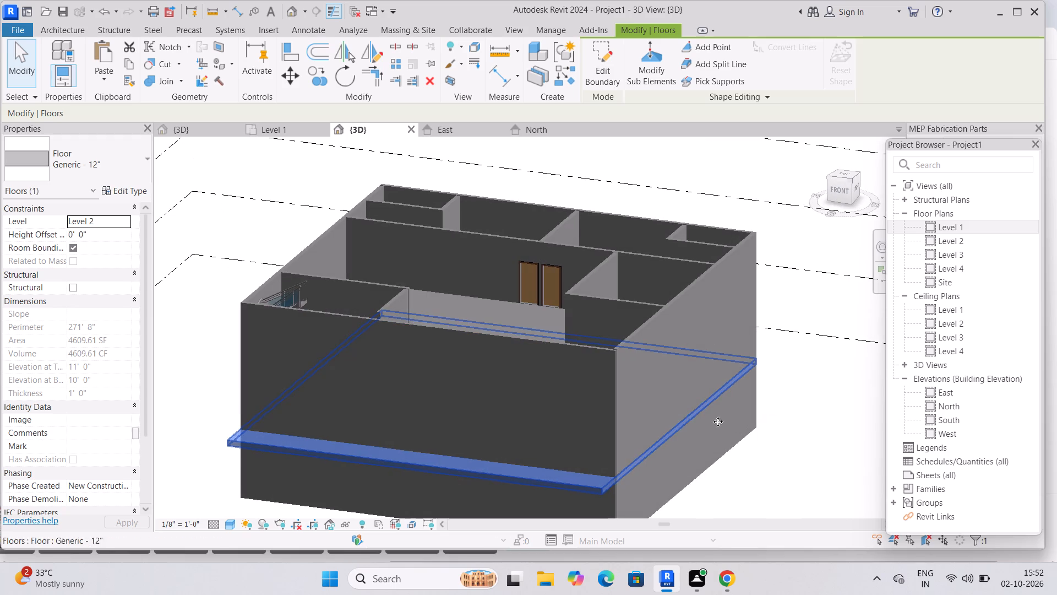
pyautogui.click(609, 67)
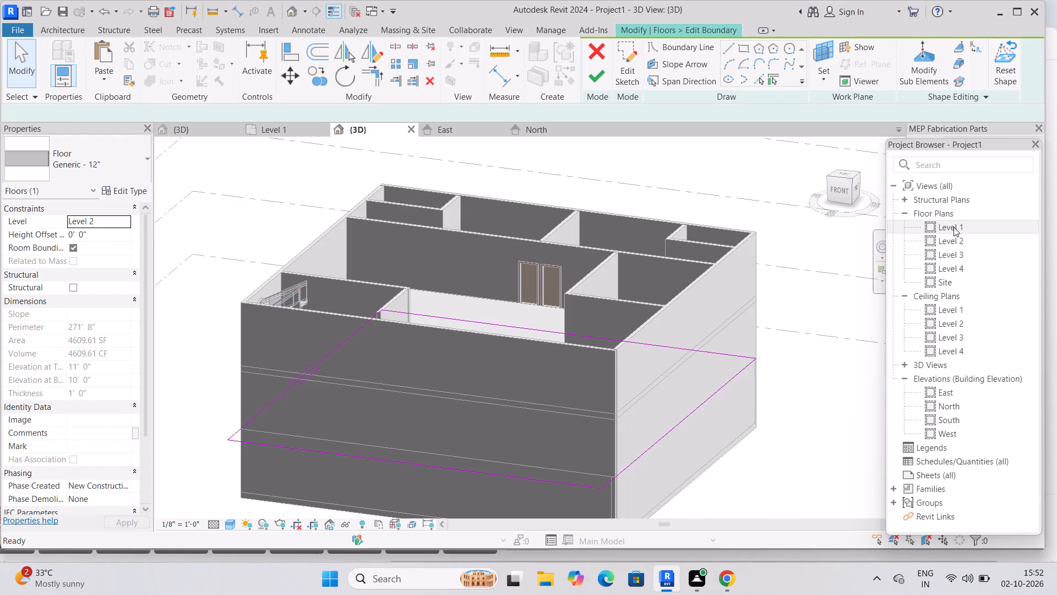
pyautogui.click(954, 227)
pyautogui.press('Return')
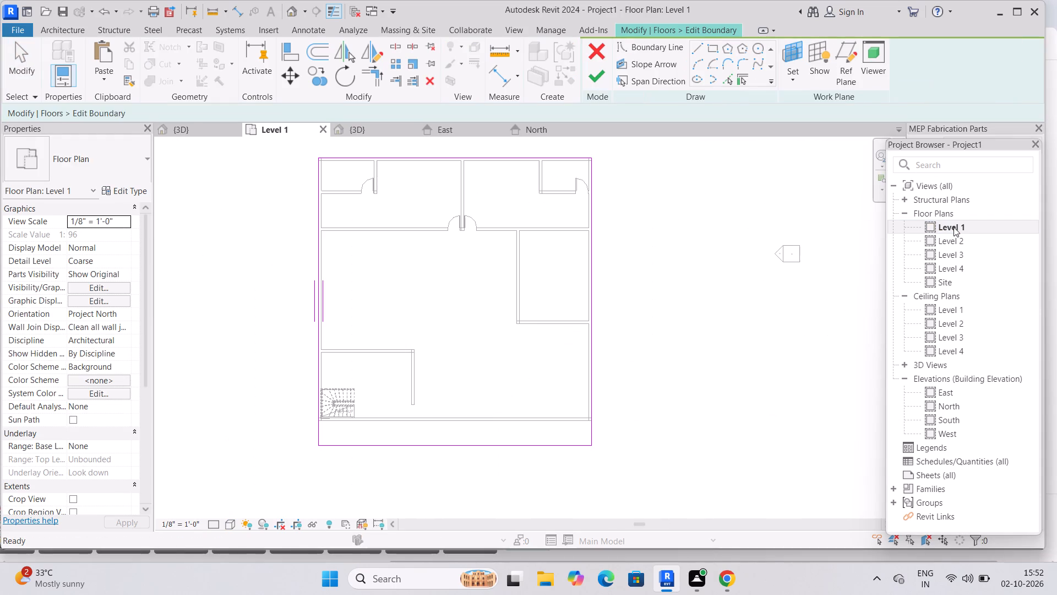
pyautogui.click(415, 447)
pyautogui.press('Down')
pyautogui.press('Down')
pyautogui.press('Down')
pyautogui.press('Down')
pyautogui.press('Down')
pyautogui.press('Down')
pyautogui.press('Down')
pyautogui.press('Down')
pyautogui.press('Down')
pyautogui.press('Down')
pyautogui.press('Down')
pyautogui.press('Down')
pyautogui.press('Down')
pyautogui.press('Down')
pyautogui.press('Down')
pyautogui.press('Down')
pyautogui.press('Down')
pyautogui.press('Down')
pyautogui.press('Down')
pyautogui.press('Down')
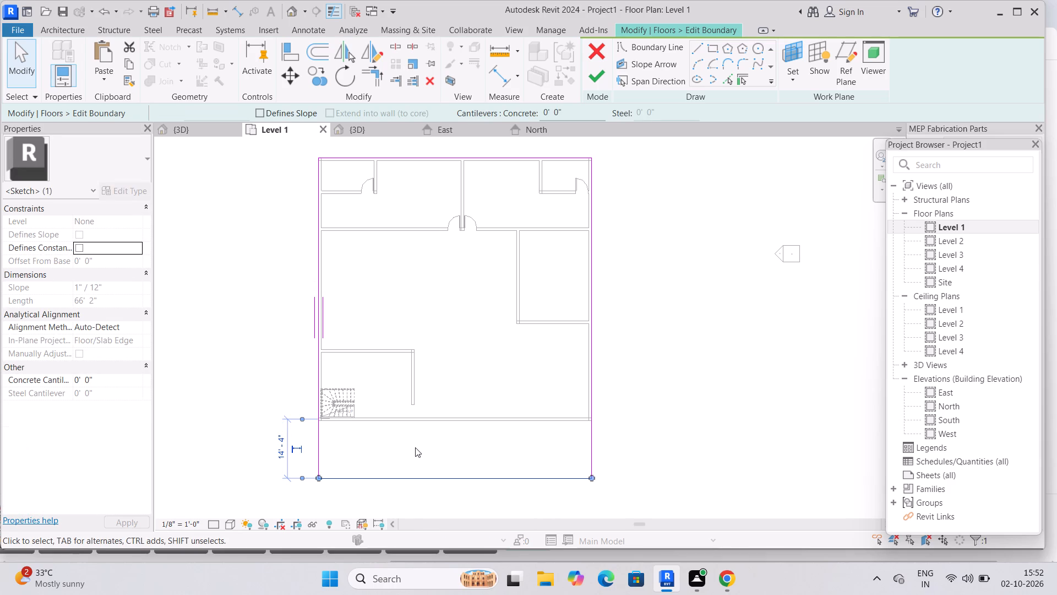
pyautogui.click(593, 86)
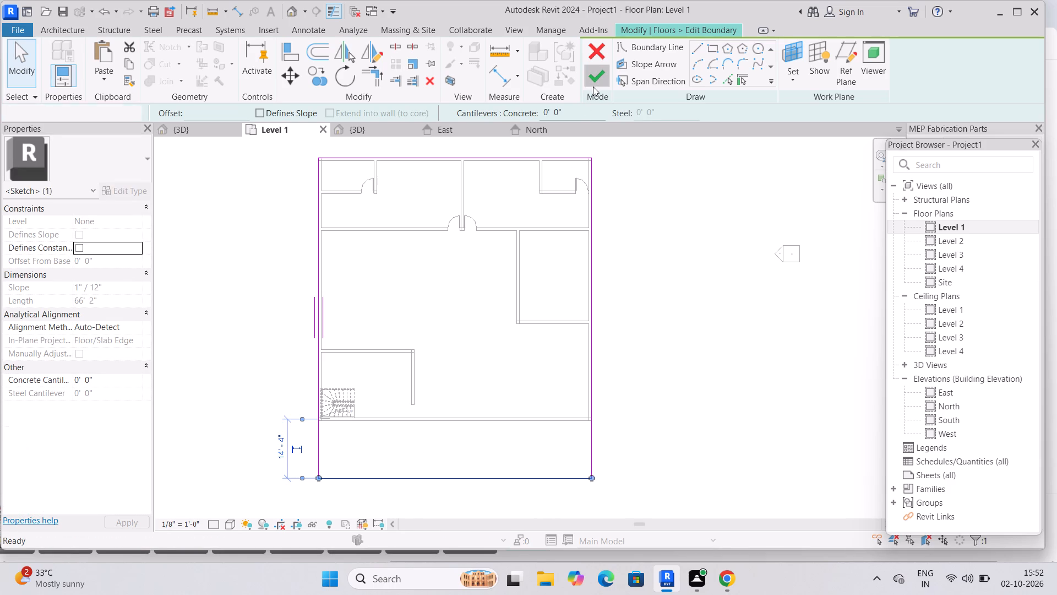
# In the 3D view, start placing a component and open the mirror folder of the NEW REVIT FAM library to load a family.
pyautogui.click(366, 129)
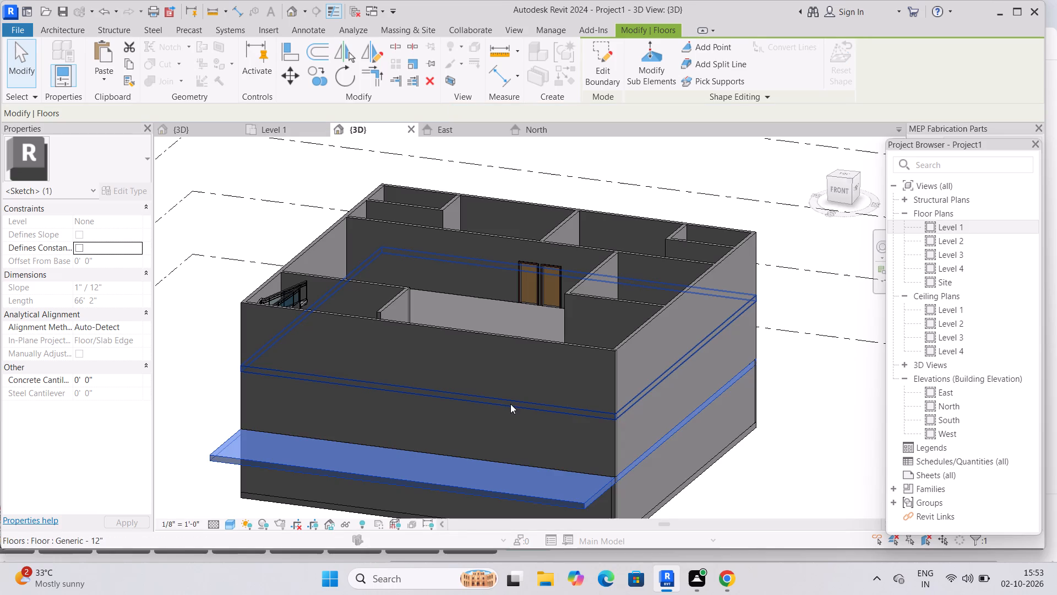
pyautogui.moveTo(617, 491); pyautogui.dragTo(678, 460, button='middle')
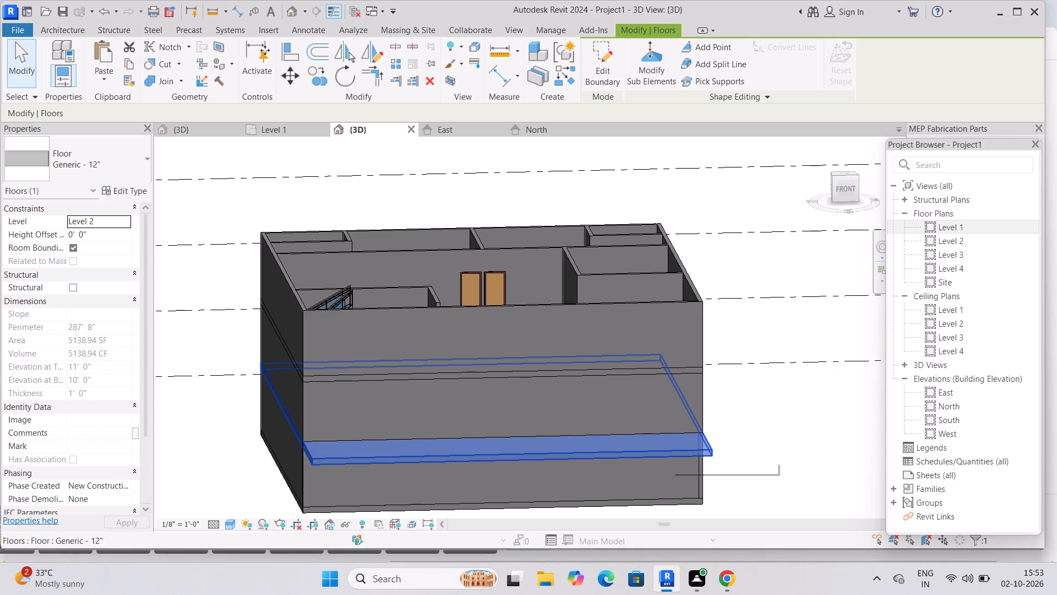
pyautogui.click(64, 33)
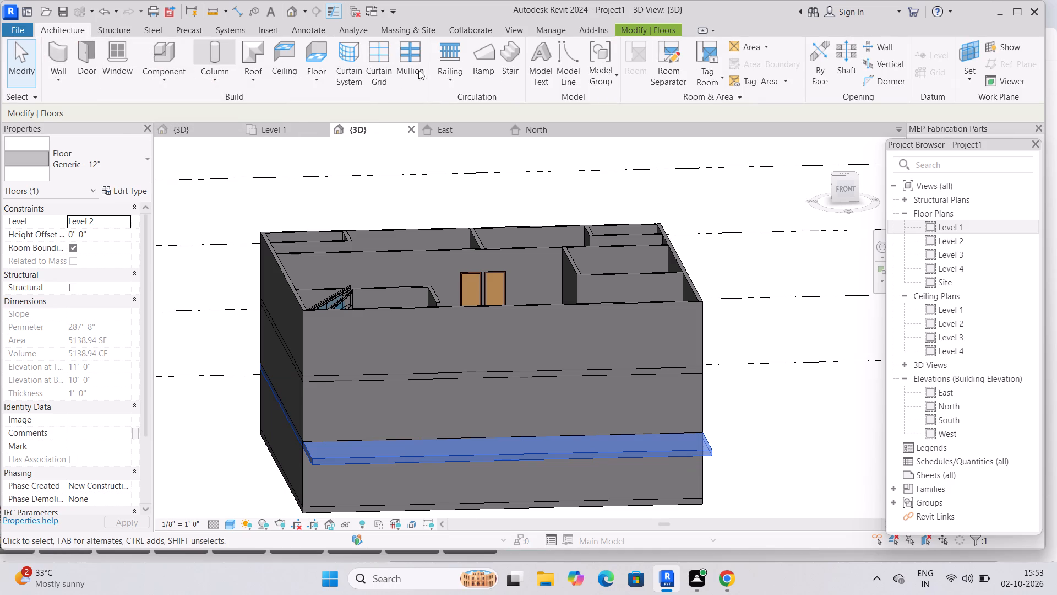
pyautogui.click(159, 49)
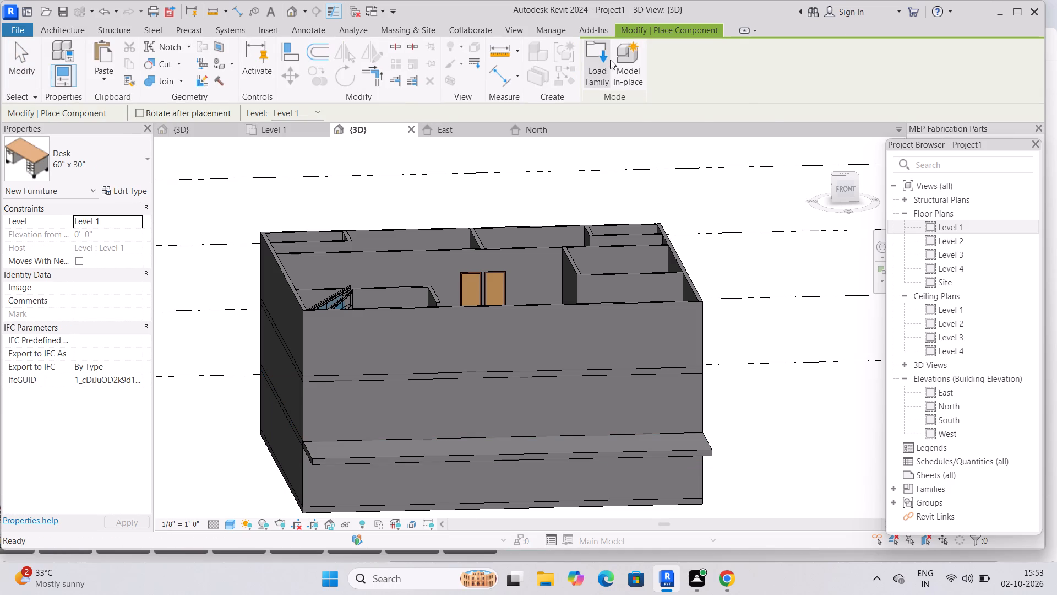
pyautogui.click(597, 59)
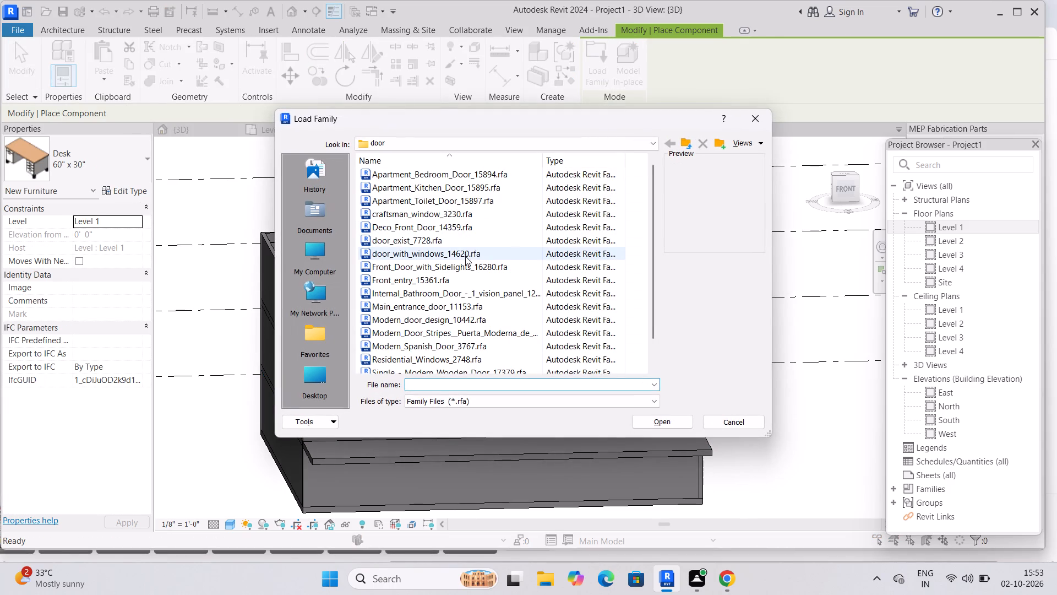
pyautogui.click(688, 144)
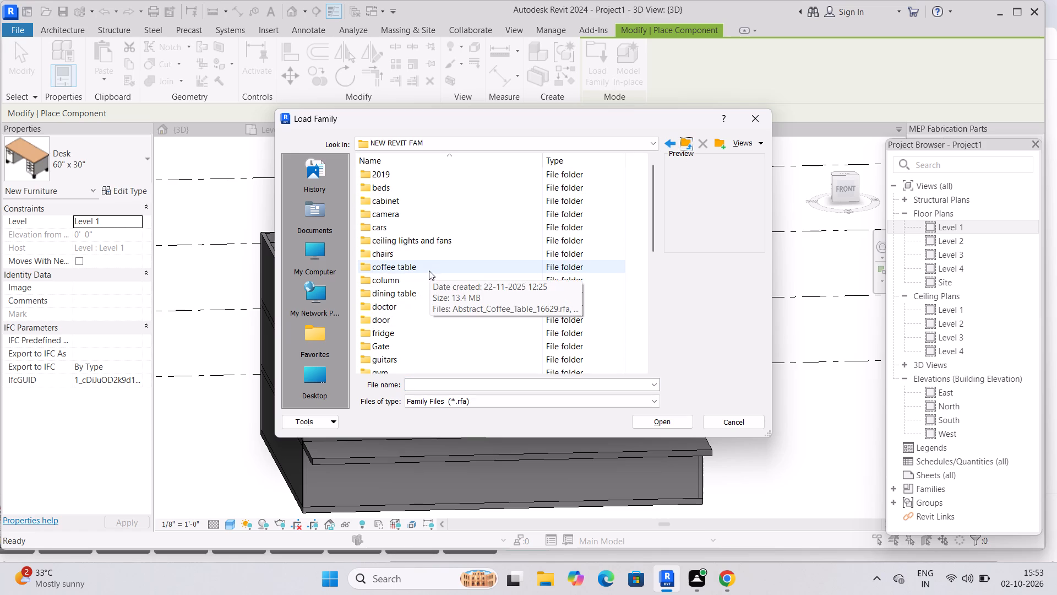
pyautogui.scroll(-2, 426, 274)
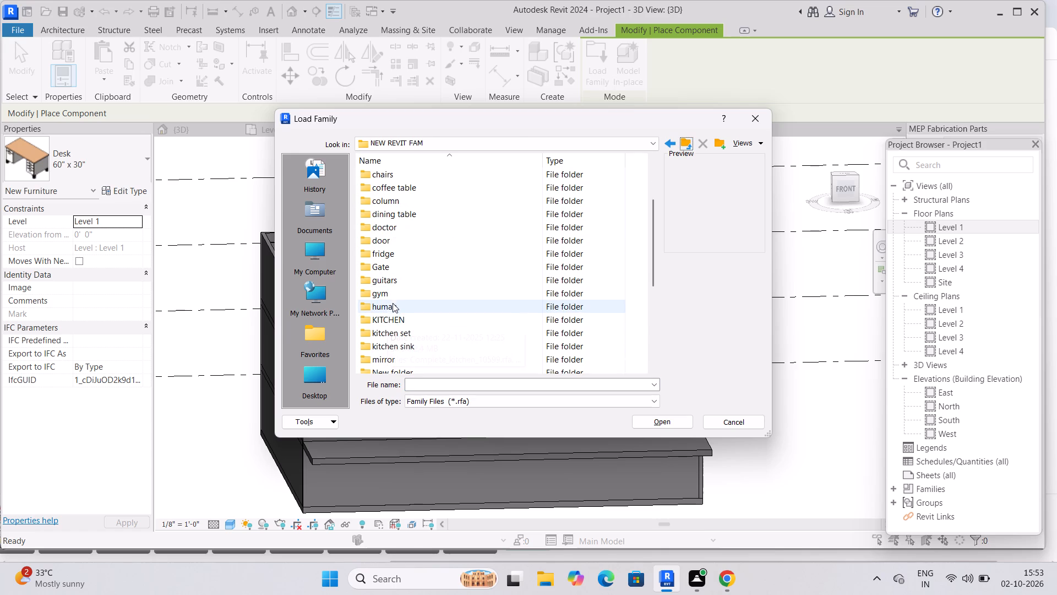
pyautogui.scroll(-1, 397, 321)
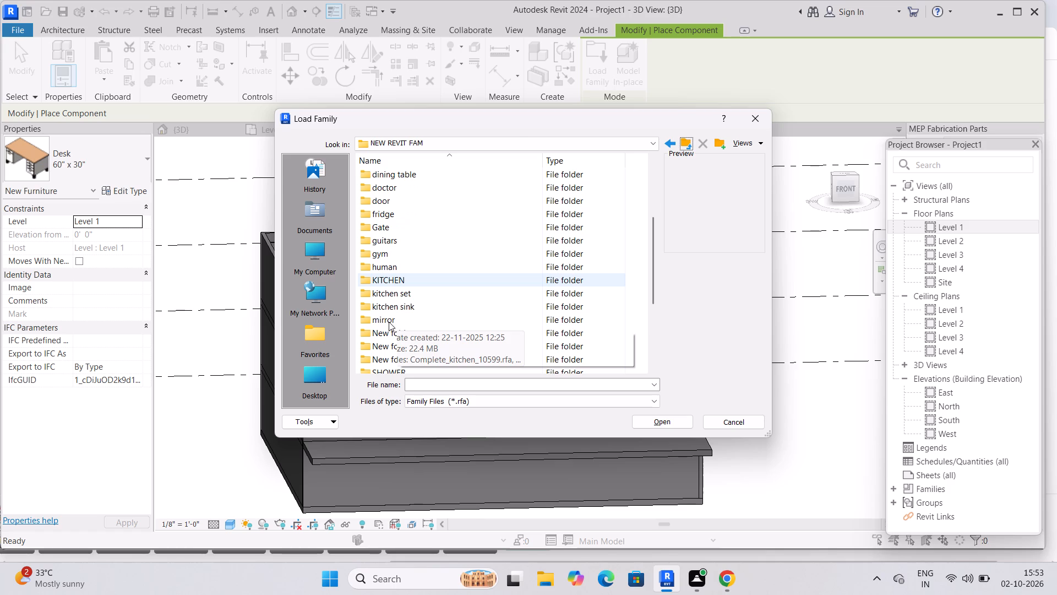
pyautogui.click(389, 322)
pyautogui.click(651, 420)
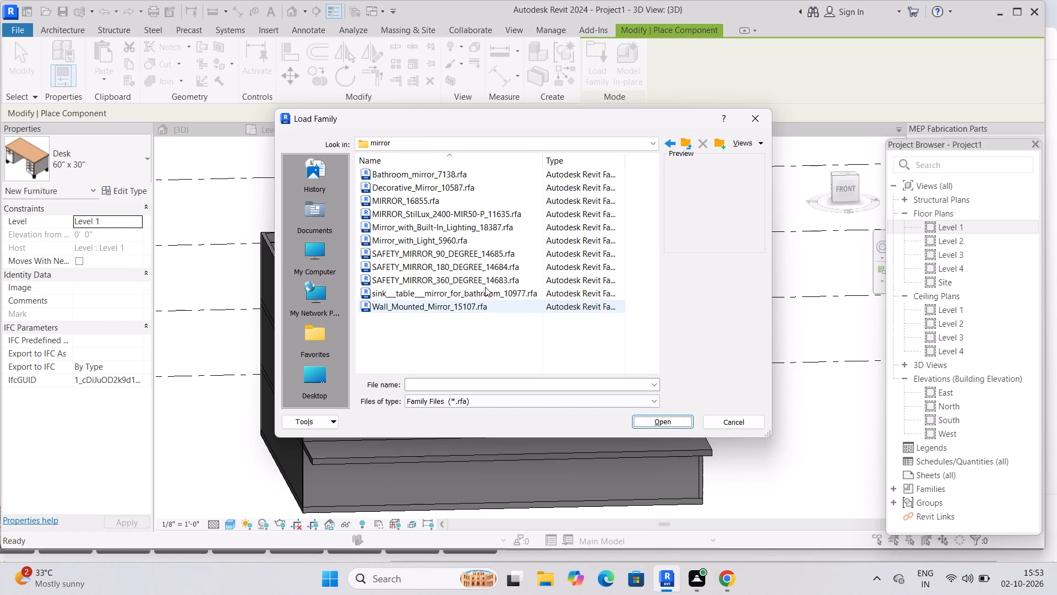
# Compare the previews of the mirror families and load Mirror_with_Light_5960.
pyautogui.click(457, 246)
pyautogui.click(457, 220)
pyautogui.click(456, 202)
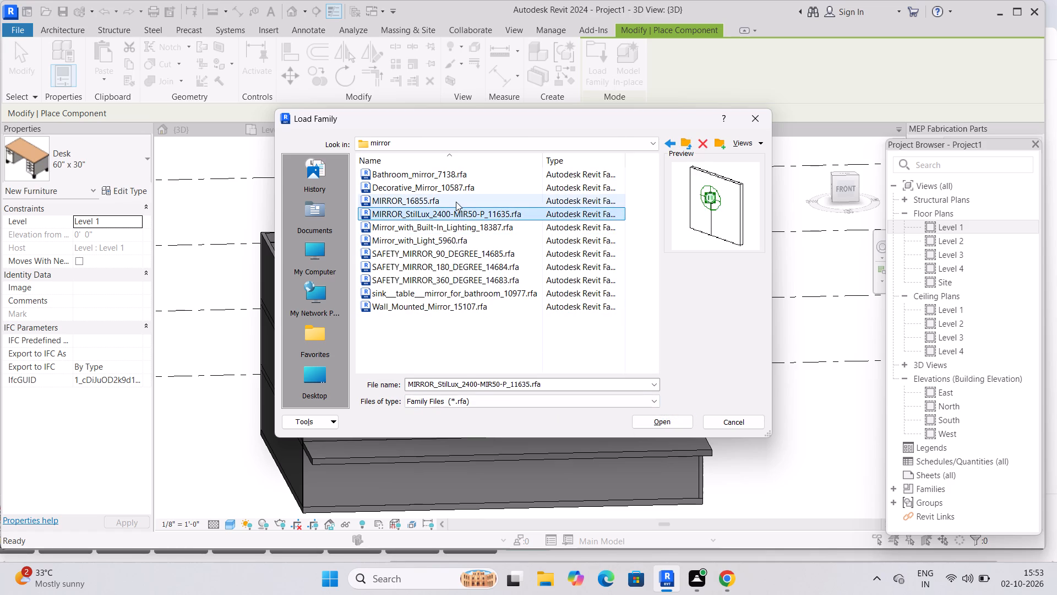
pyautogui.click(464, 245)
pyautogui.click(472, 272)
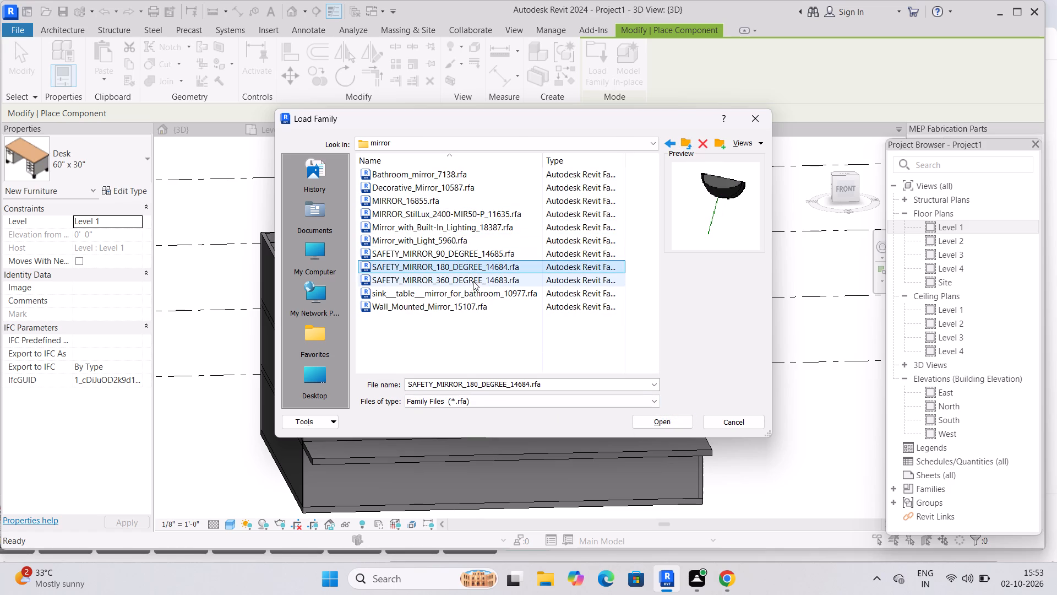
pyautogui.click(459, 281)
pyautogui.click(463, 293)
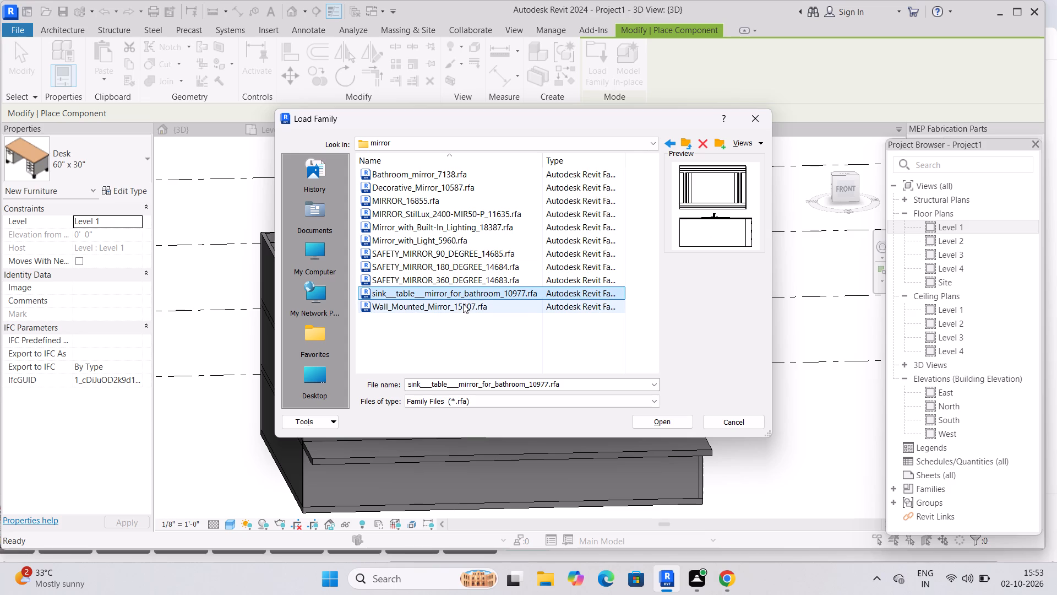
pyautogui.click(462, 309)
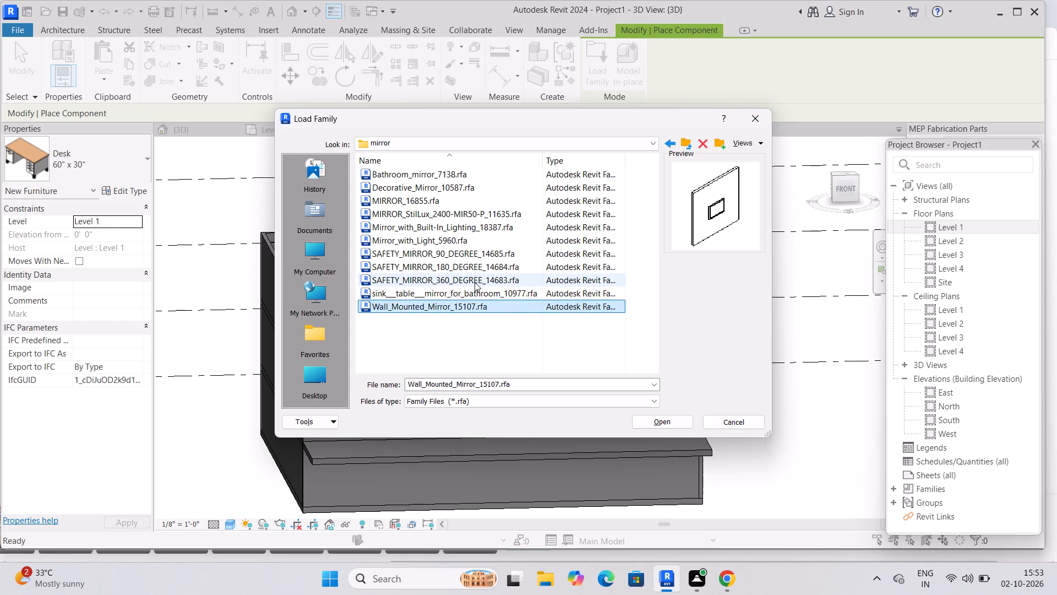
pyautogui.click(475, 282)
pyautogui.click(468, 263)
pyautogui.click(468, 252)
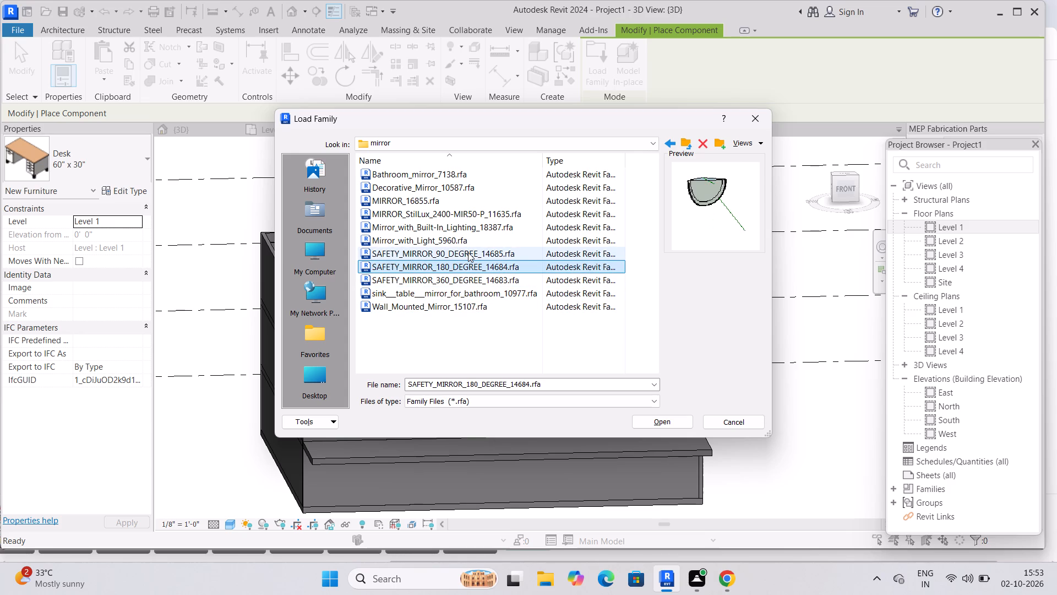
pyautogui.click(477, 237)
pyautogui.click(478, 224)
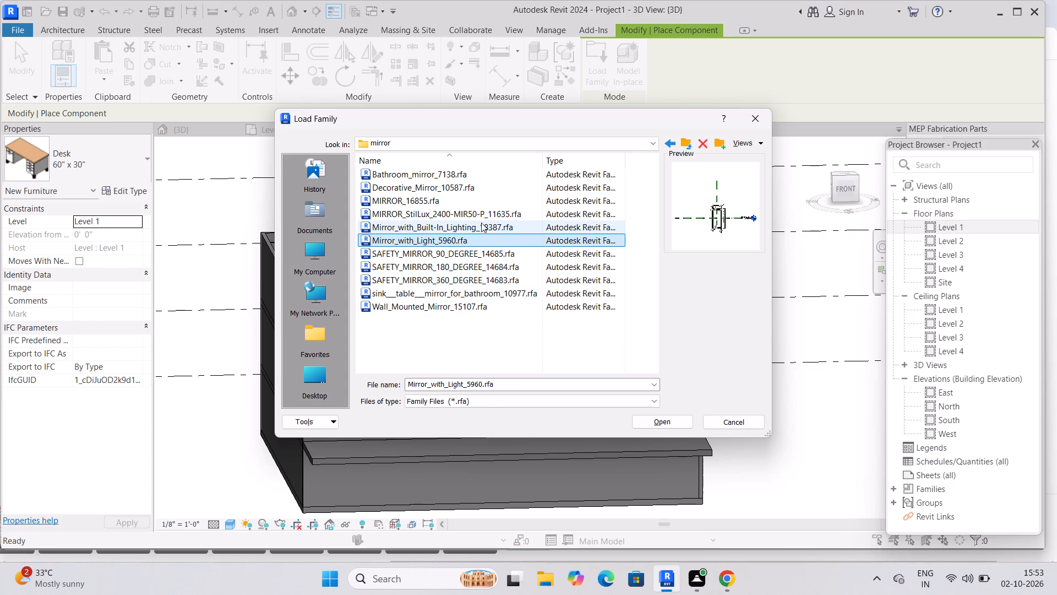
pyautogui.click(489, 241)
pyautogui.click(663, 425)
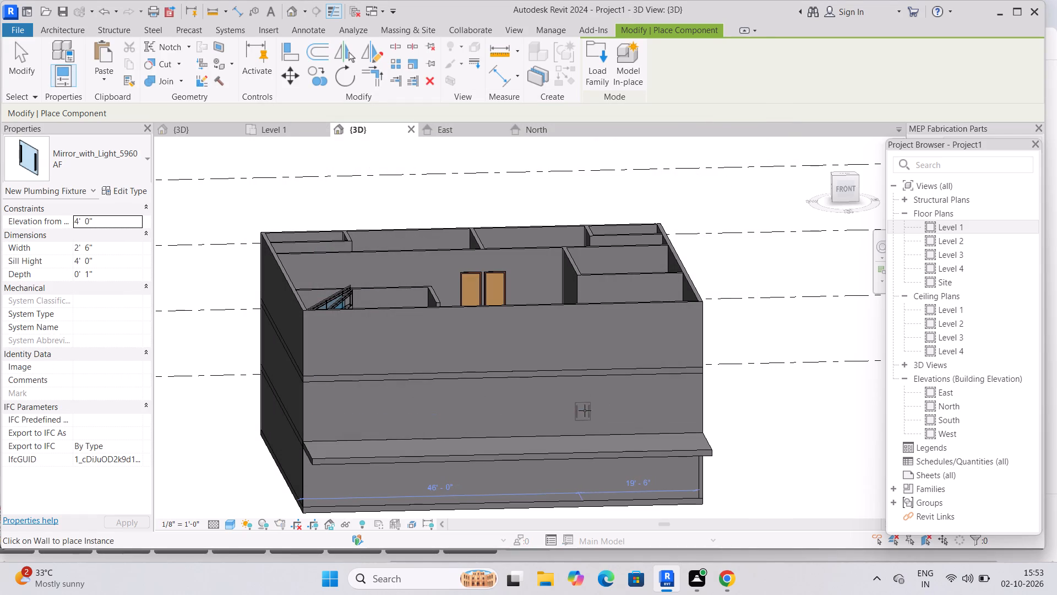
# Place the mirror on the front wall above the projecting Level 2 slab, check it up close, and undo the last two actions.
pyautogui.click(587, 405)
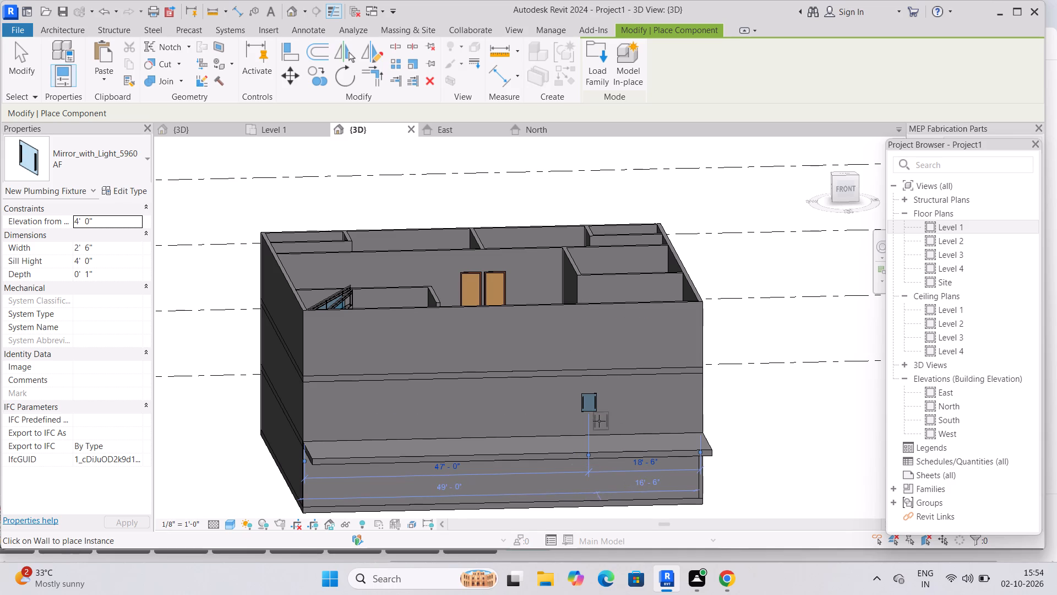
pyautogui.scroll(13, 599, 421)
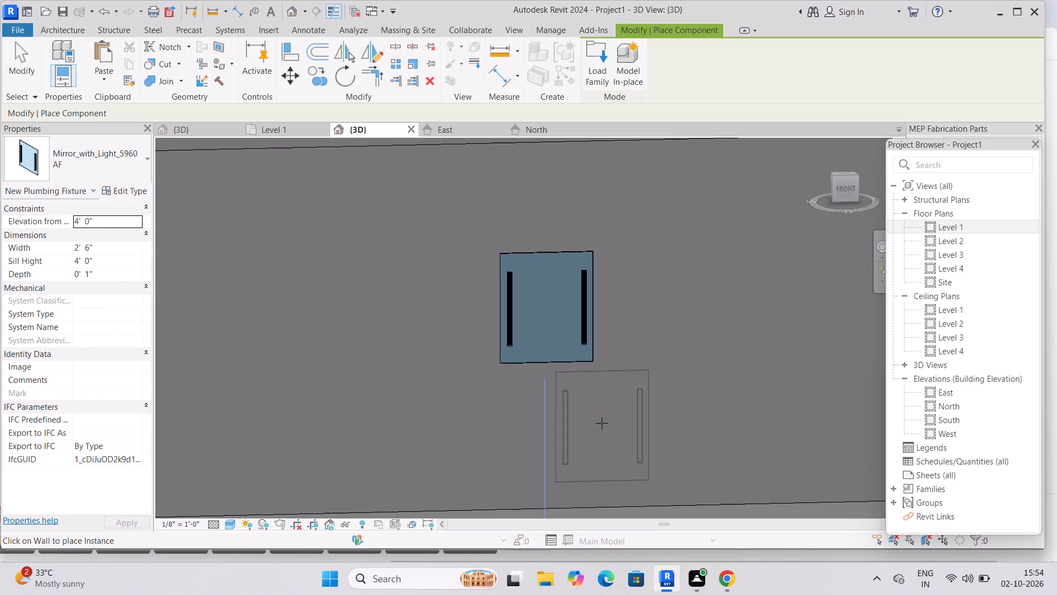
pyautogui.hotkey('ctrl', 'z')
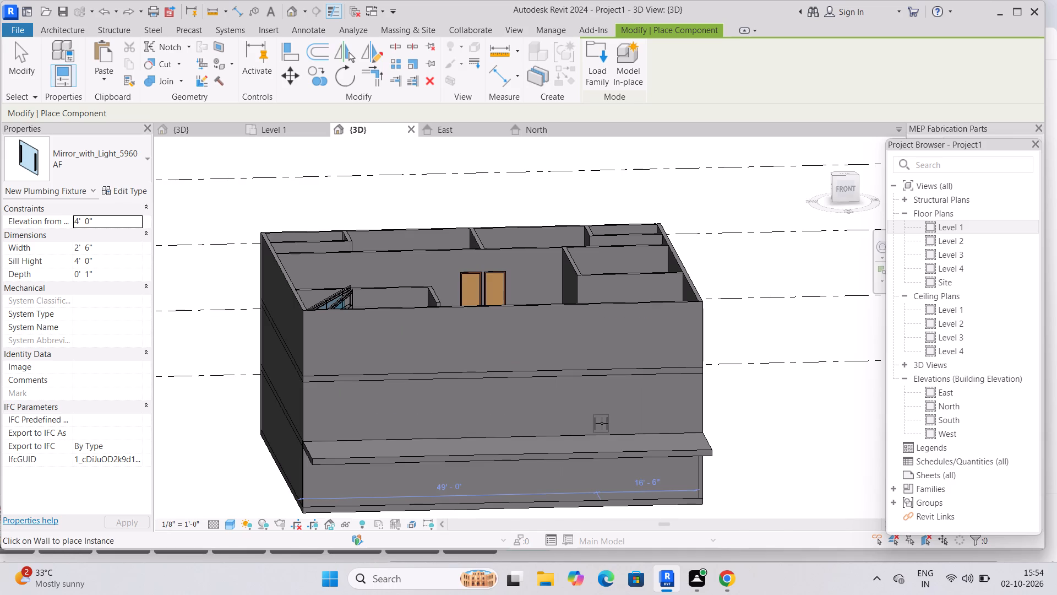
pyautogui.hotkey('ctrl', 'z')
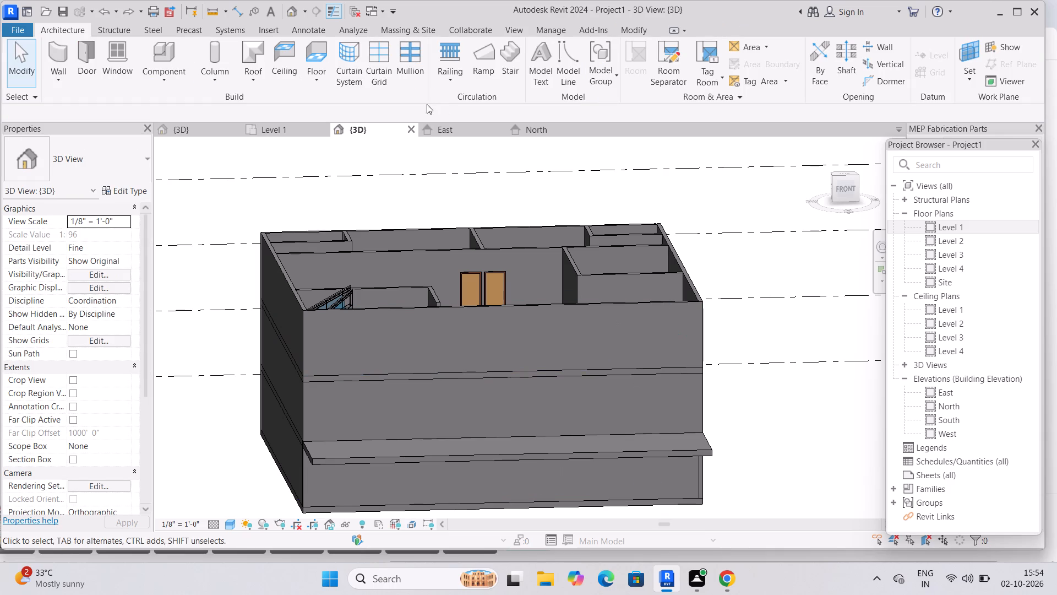
# Browse the component folders of the NEW REVIT FAM library for a family to load, and close the library without loading one.
pyautogui.click(171, 50)
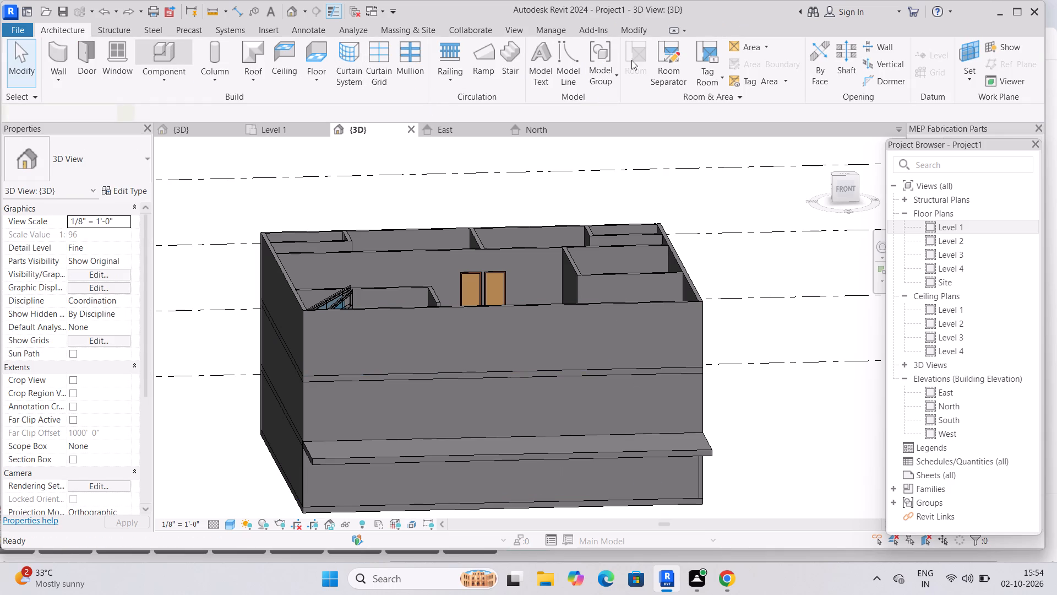
pyautogui.click(583, 57)
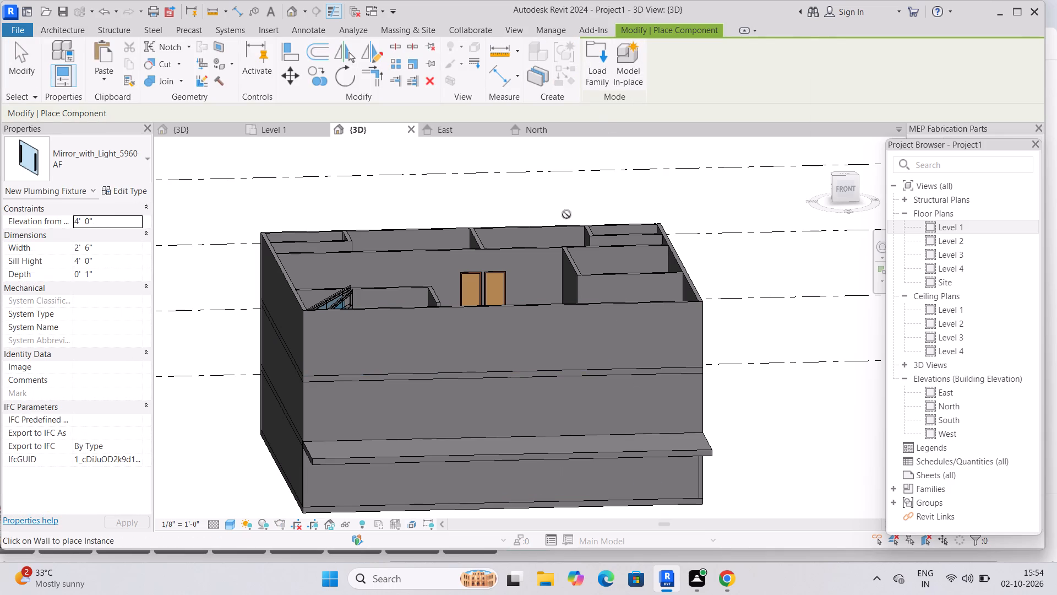
pyautogui.click(601, 55)
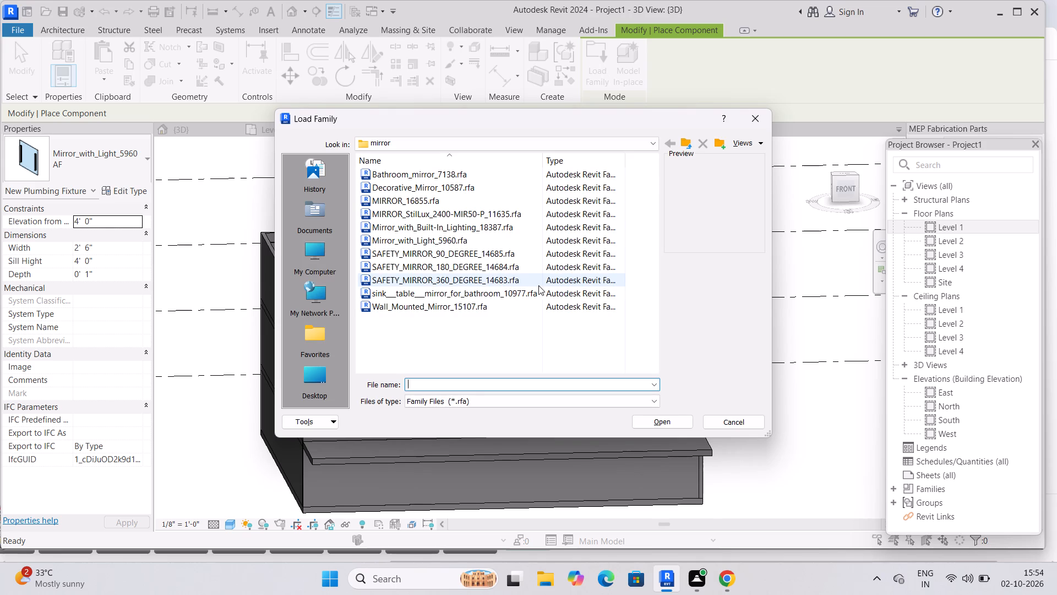
pyautogui.click(682, 146)
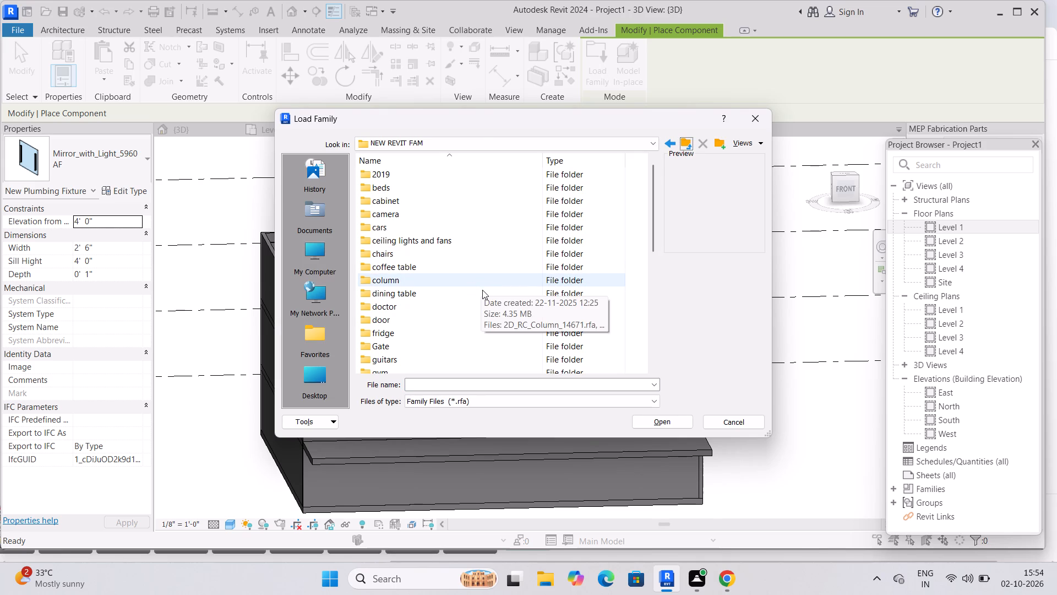
pyautogui.scroll(-6, 482, 290)
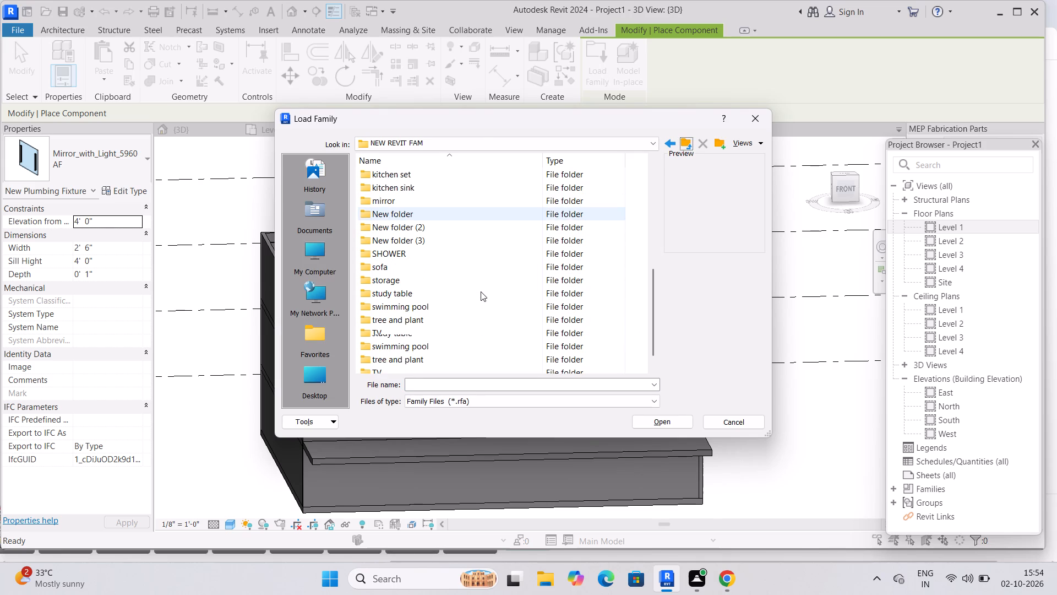
pyautogui.scroll(-1, 480, 291)
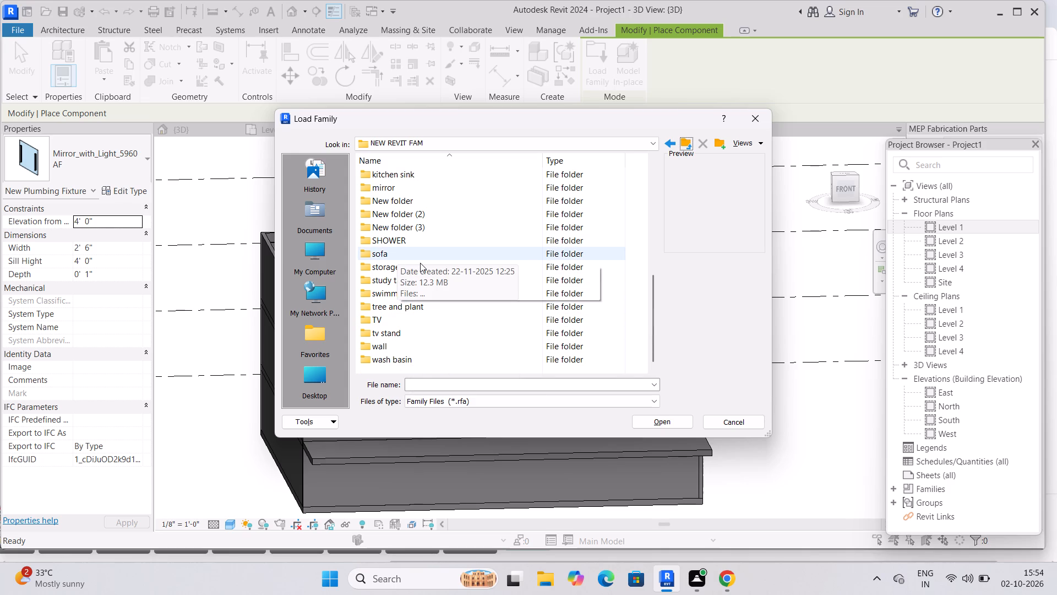
pyautogui.scroll(1, 420, 263)
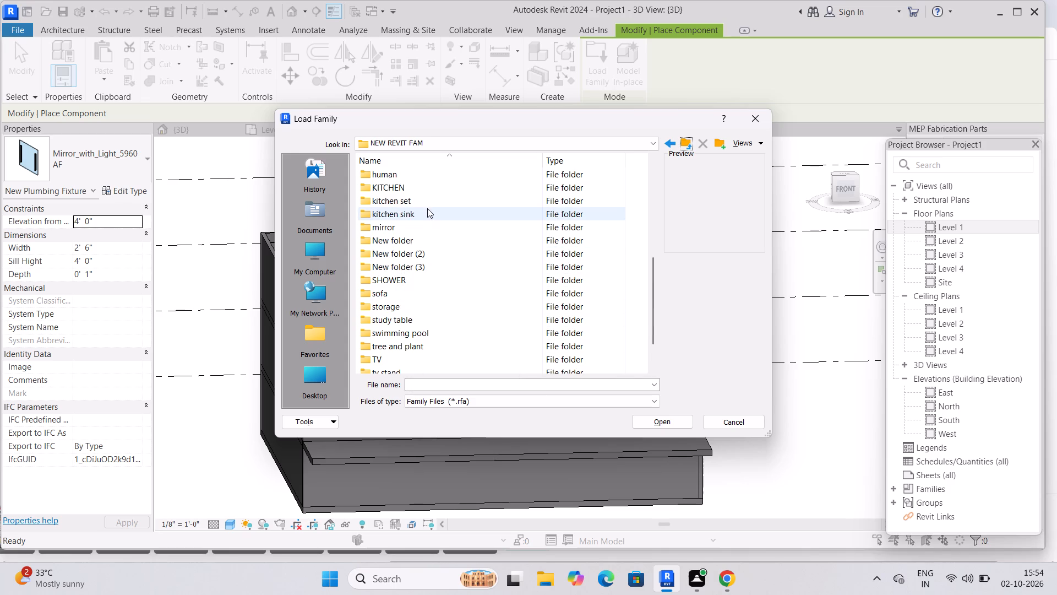
pyautogui.scroll(2, 416, 180)
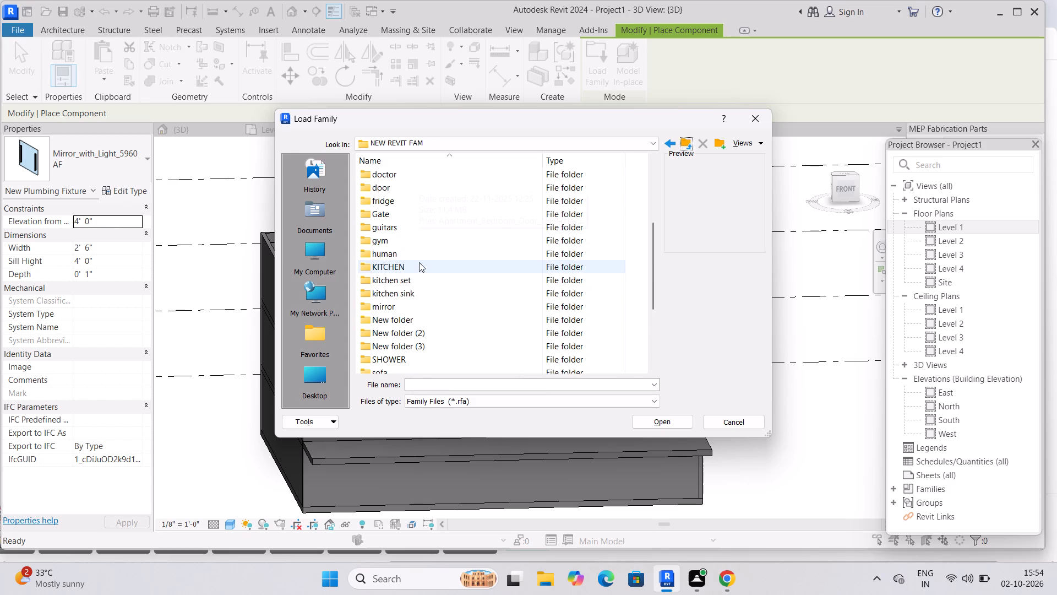
pyautogui.scroll(3, 419, 262)
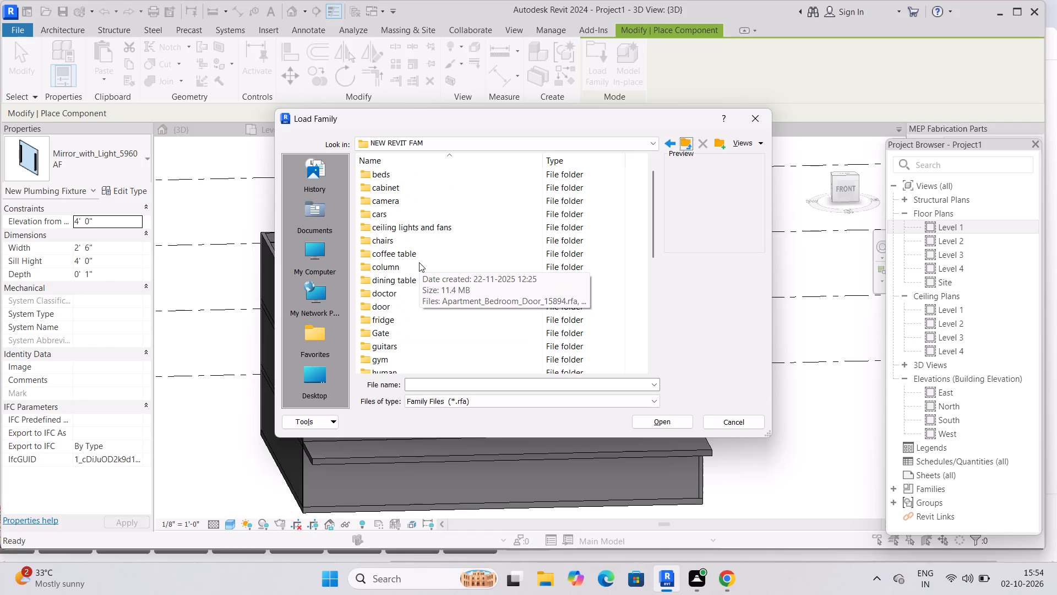
pyautogui.scroll(9, 419, 262)
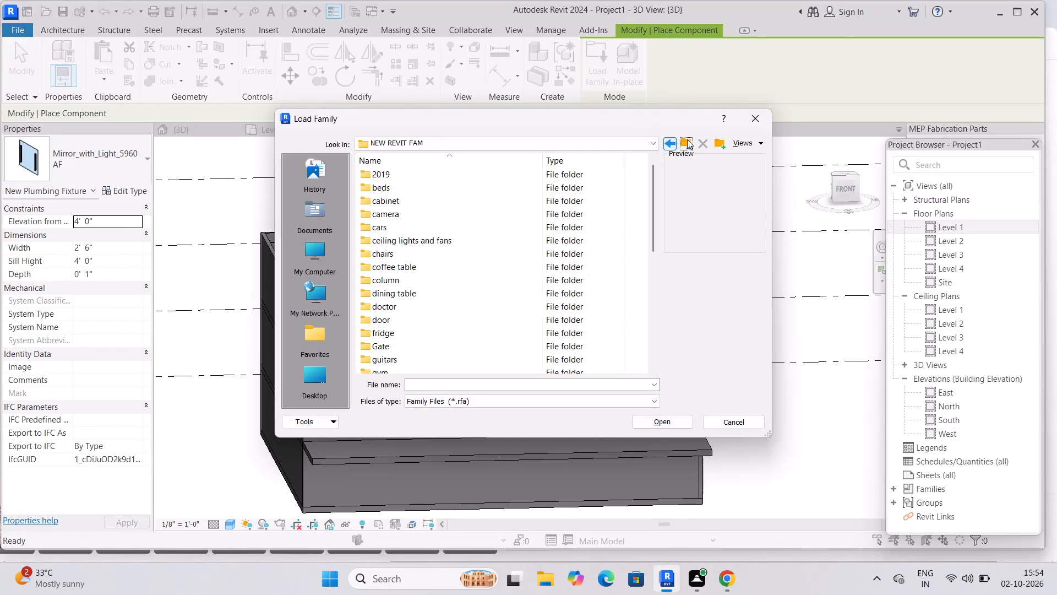
pyautogui.click(755, 117)
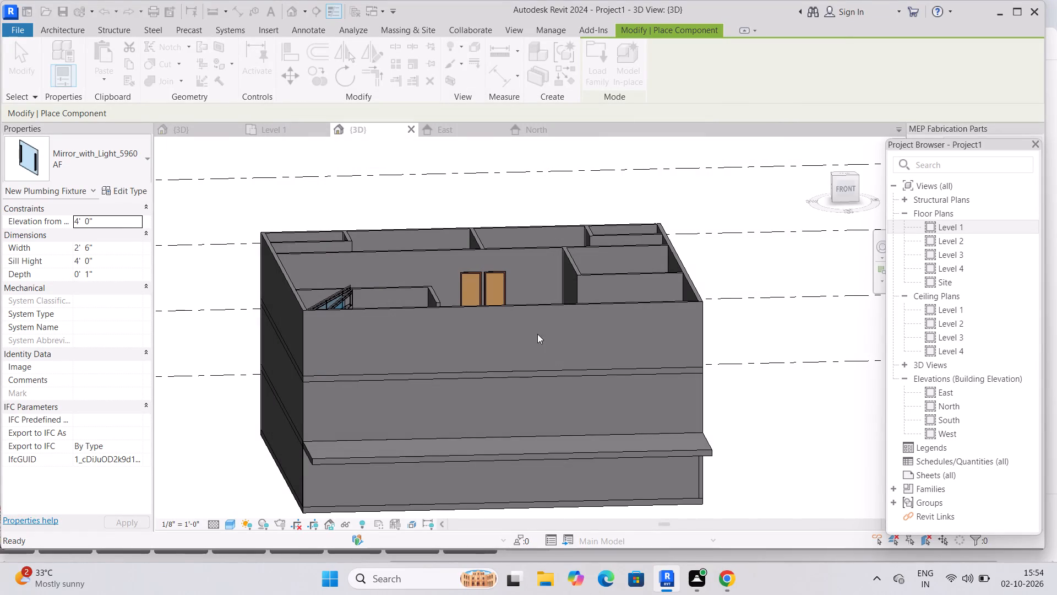
pyautogui.press('Escape')
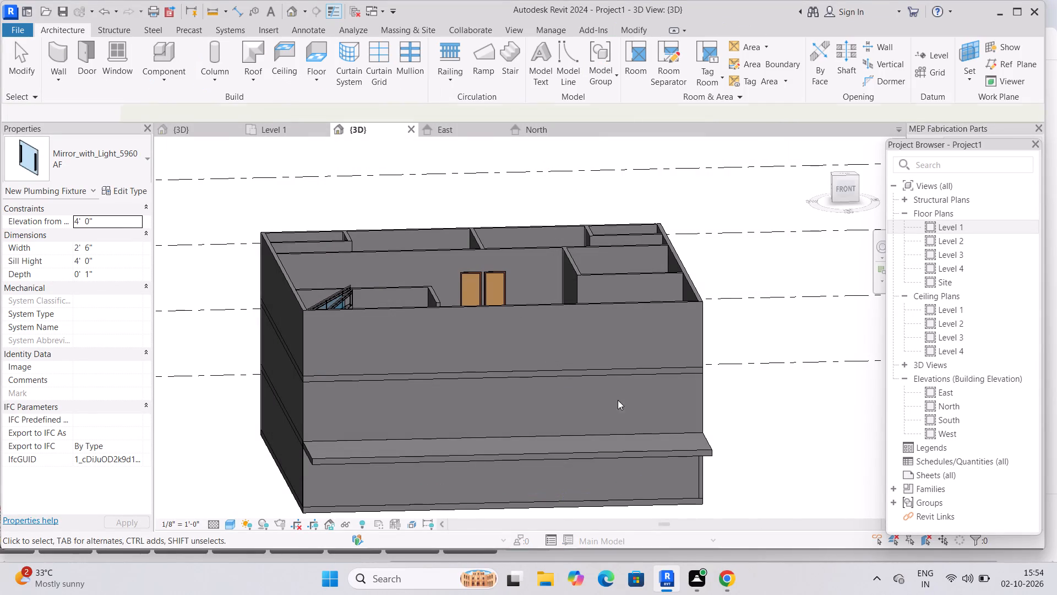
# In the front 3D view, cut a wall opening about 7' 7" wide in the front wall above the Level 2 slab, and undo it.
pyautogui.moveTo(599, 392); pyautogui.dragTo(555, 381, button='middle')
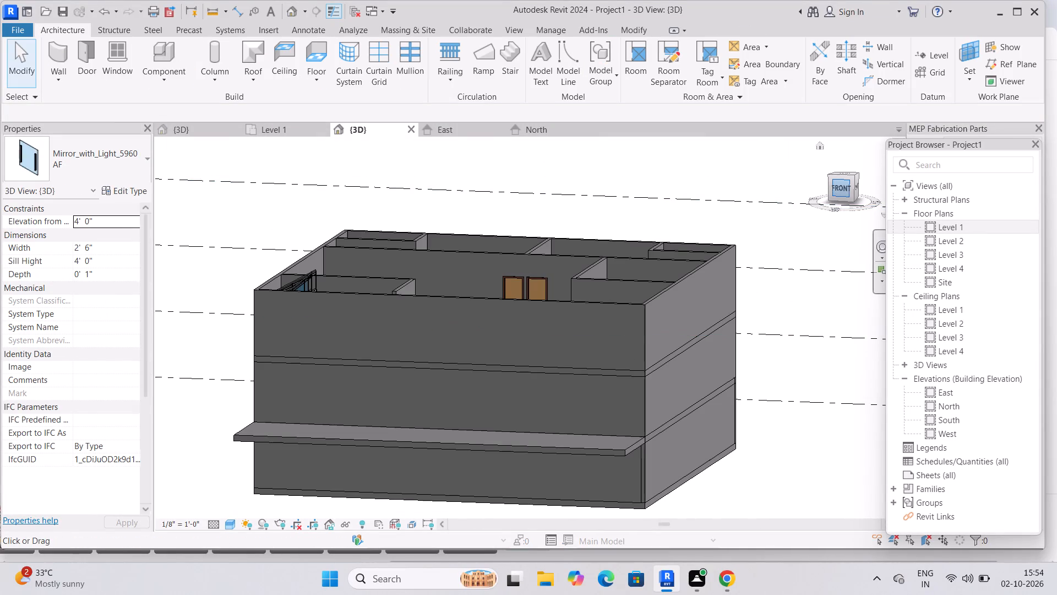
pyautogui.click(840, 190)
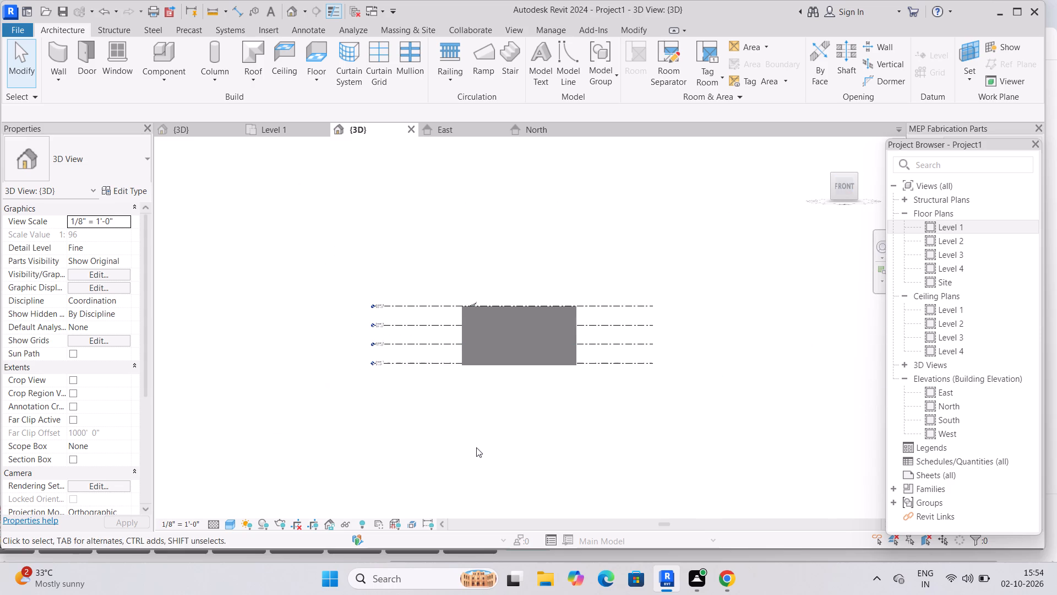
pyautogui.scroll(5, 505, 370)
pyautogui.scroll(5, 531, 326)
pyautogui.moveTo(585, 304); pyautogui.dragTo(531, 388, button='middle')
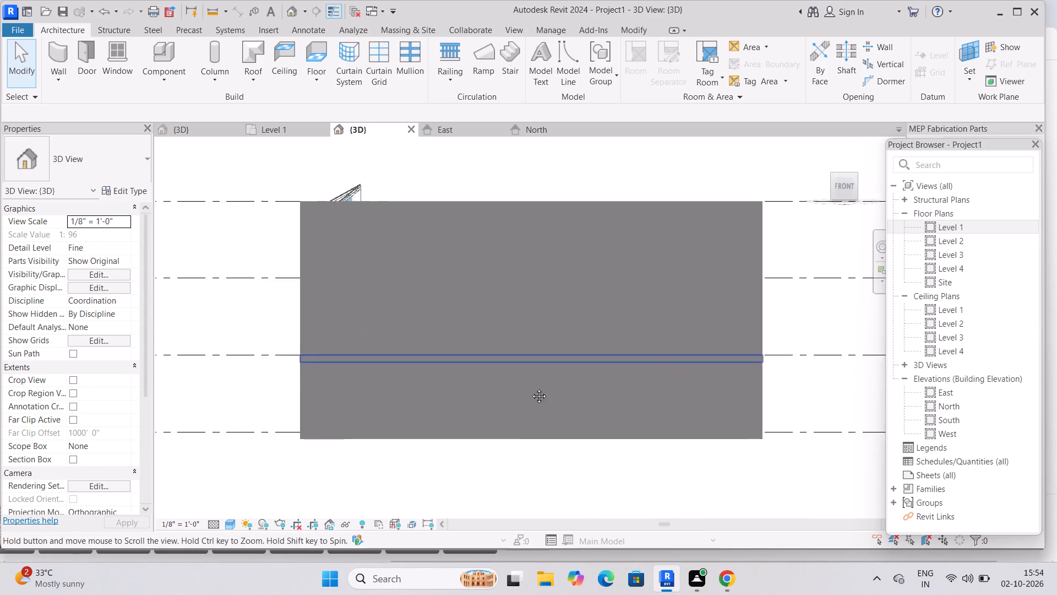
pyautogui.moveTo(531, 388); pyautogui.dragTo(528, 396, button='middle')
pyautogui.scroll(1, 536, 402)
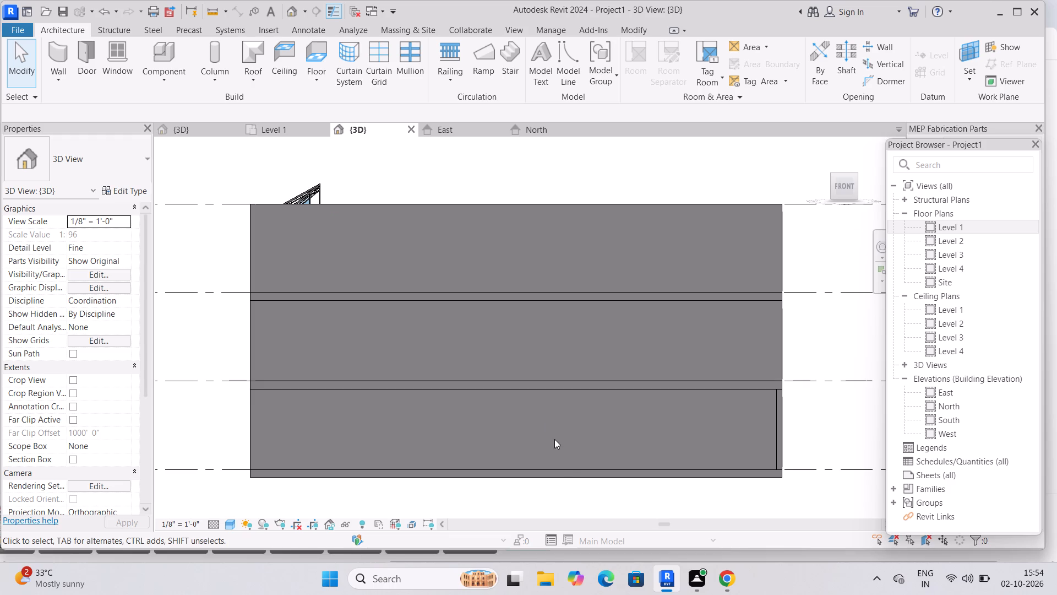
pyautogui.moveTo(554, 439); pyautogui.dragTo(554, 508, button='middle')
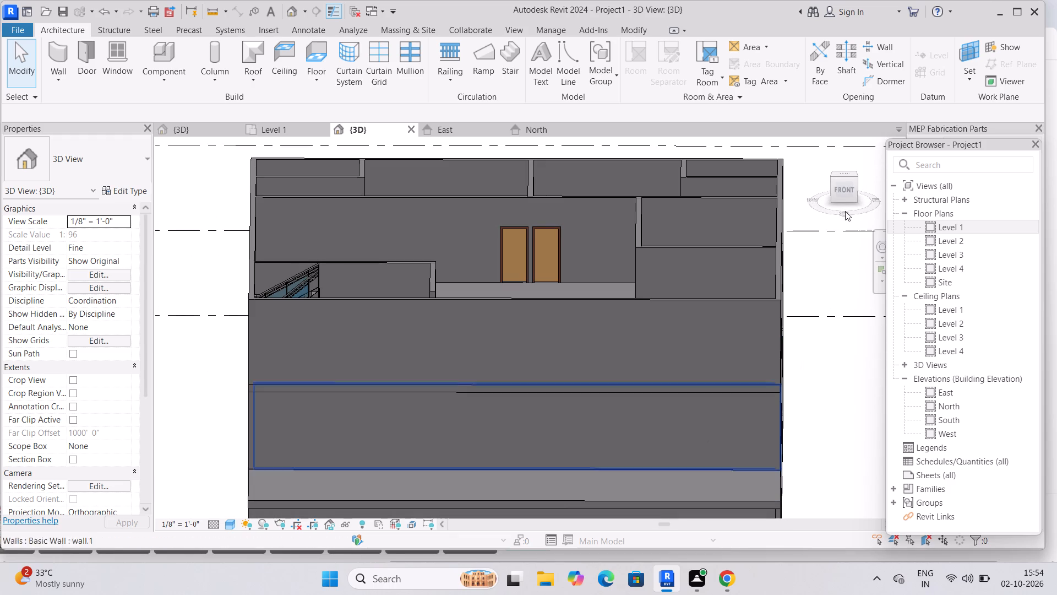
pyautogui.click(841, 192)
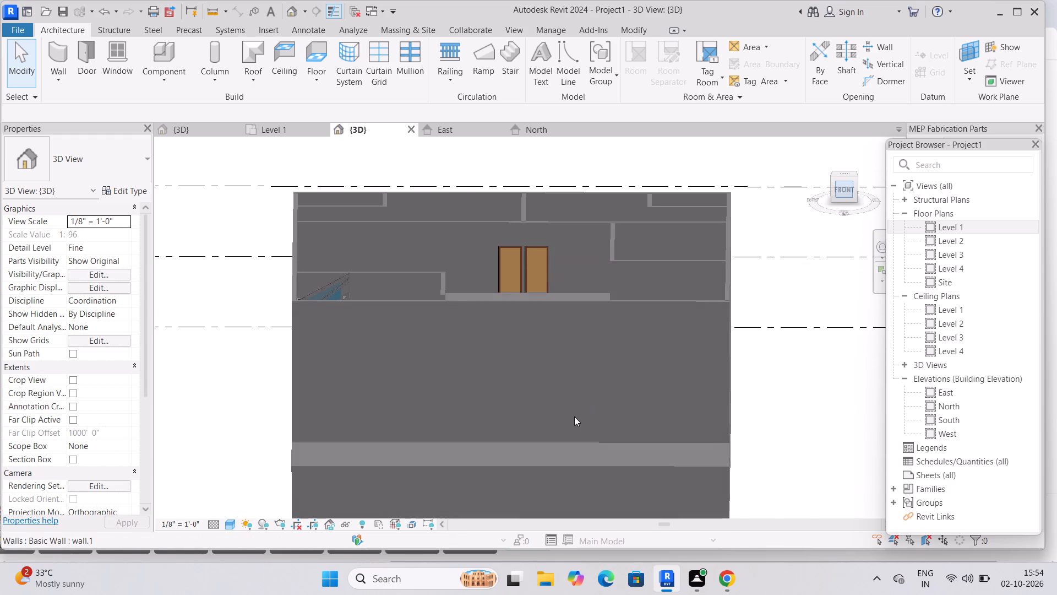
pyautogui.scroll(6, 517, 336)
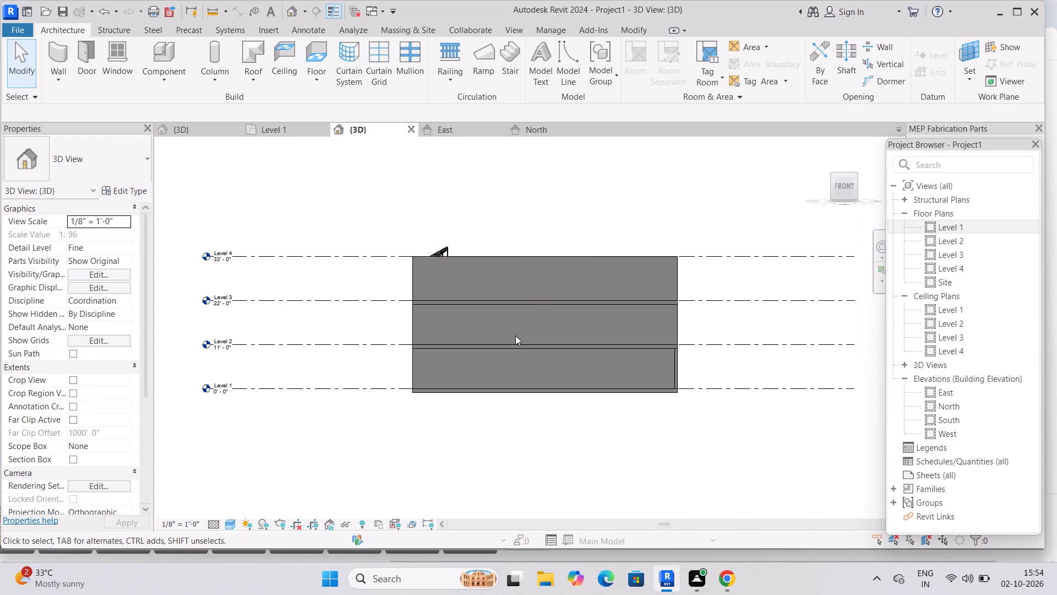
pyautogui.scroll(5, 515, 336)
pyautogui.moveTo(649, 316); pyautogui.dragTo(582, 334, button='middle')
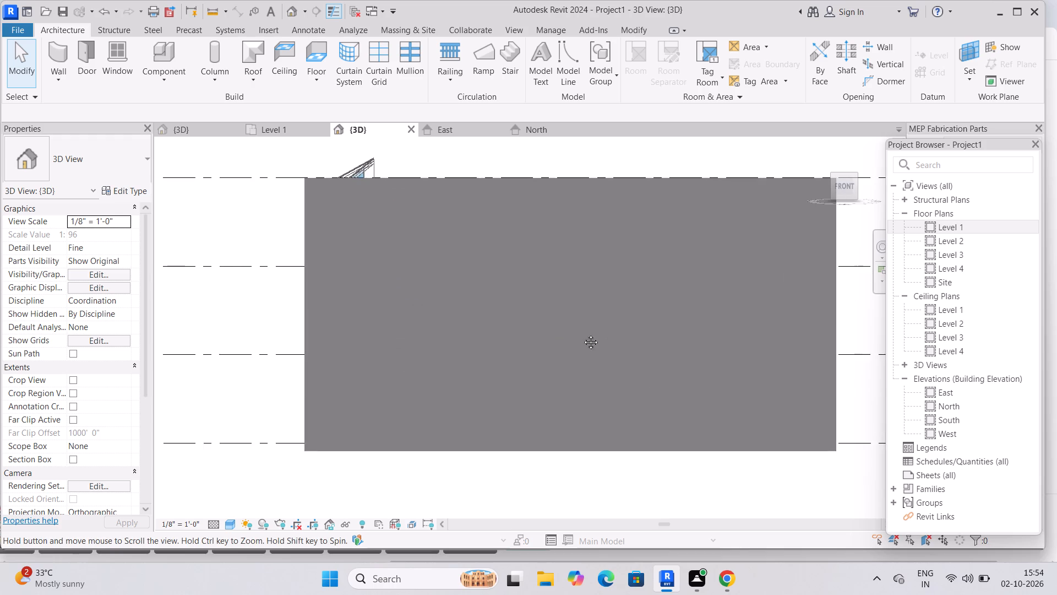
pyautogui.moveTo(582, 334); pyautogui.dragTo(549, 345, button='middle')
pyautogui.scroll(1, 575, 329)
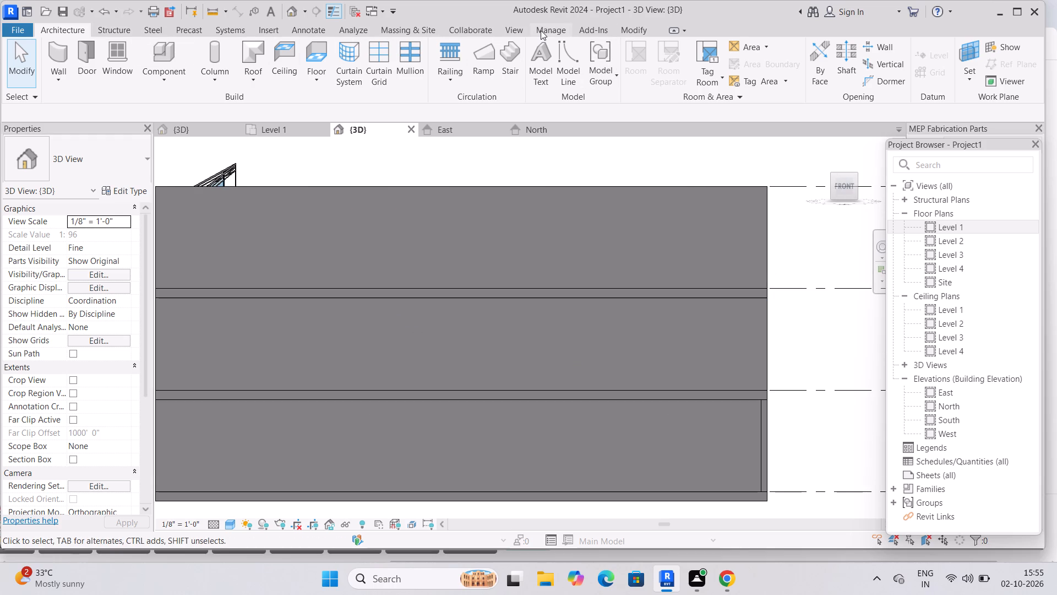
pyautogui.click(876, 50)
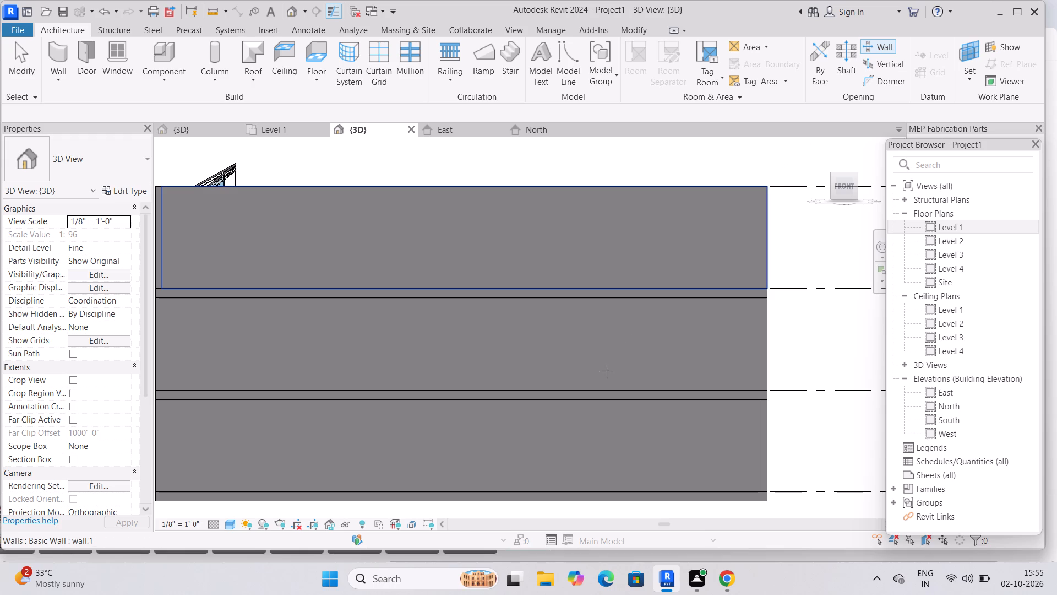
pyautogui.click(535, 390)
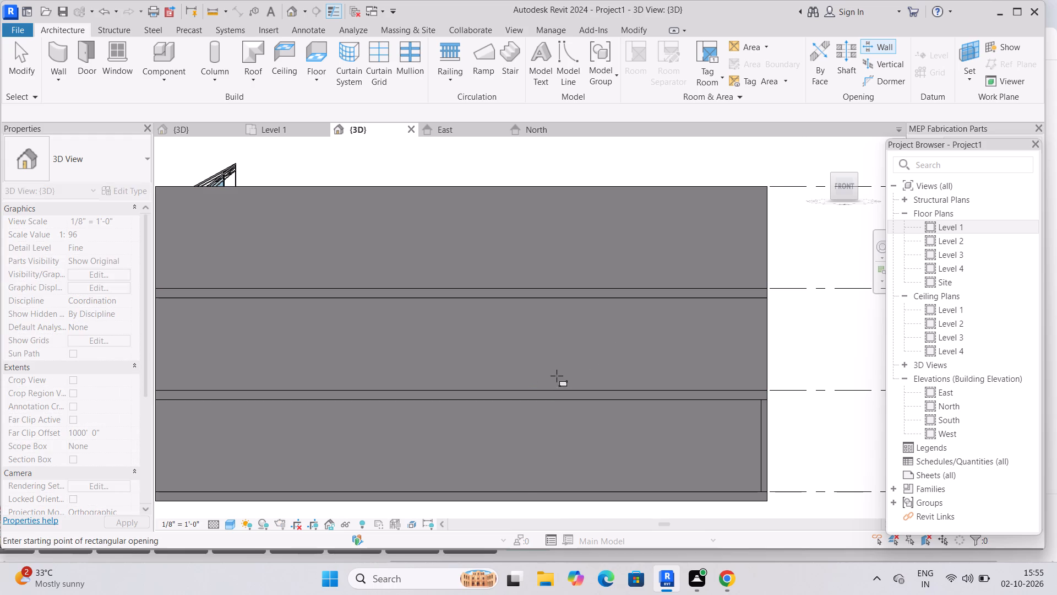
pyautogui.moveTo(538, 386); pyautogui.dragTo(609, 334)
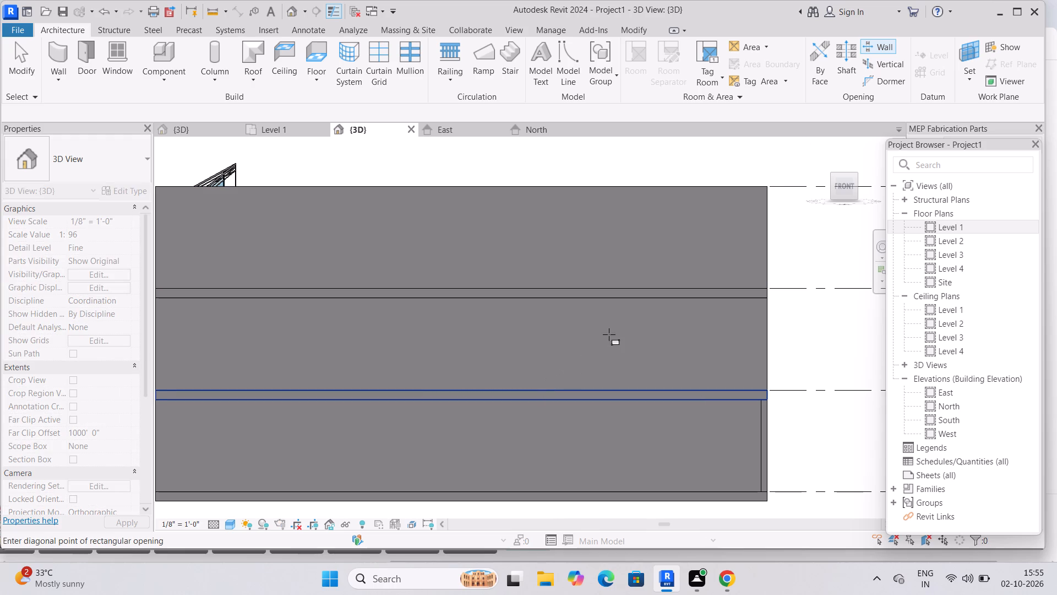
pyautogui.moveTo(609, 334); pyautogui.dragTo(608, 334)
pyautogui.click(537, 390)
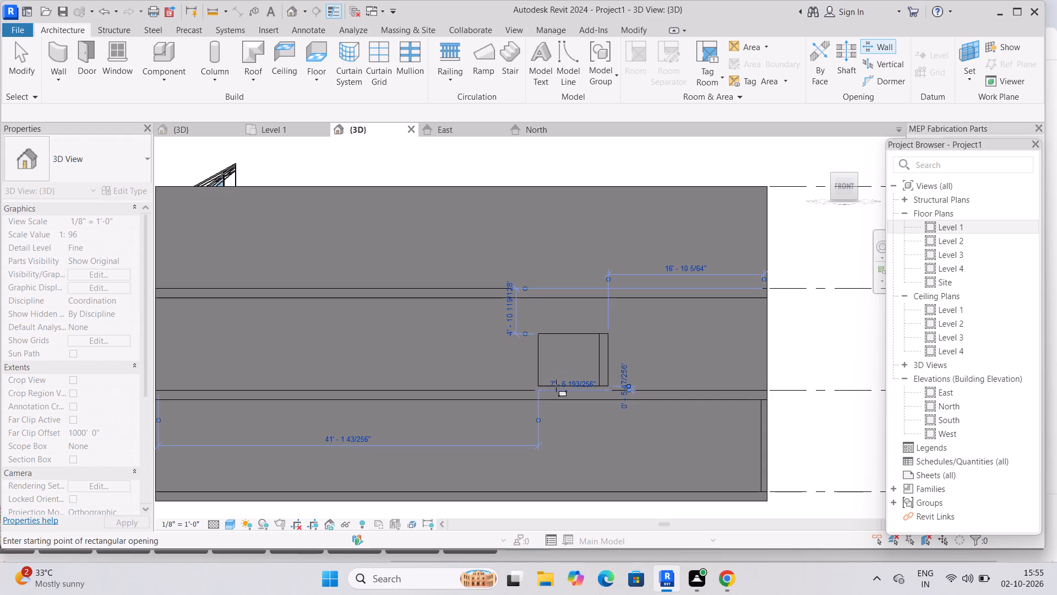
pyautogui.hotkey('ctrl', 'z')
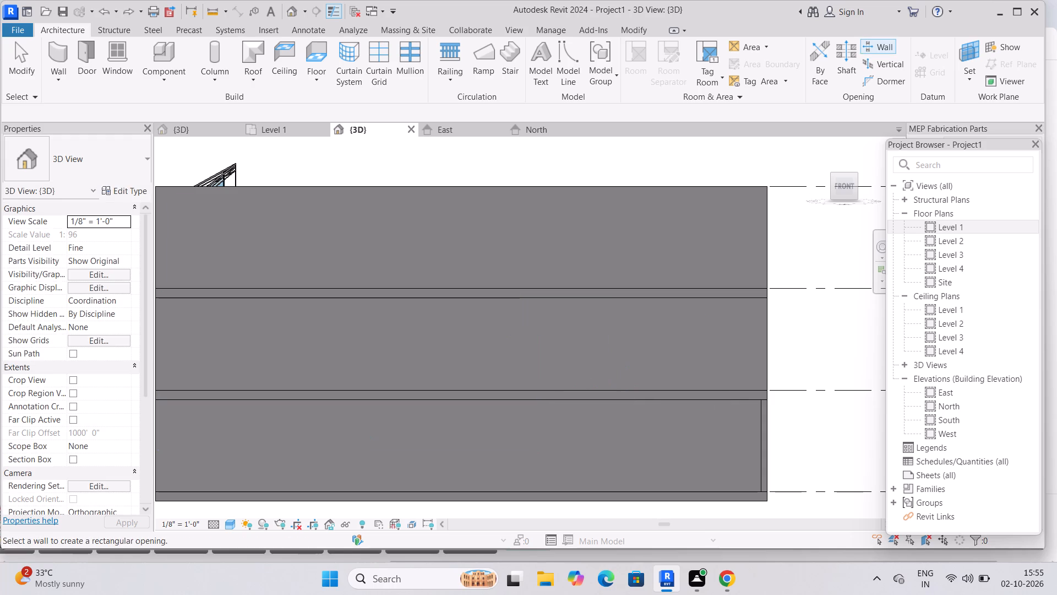
# Cut a rectangular opening about 7' 8" wide in the Level 2 front wall, about 16' 4" from its right-hand end and 3' 4" below its top.
pyautogui.click(884, 50)
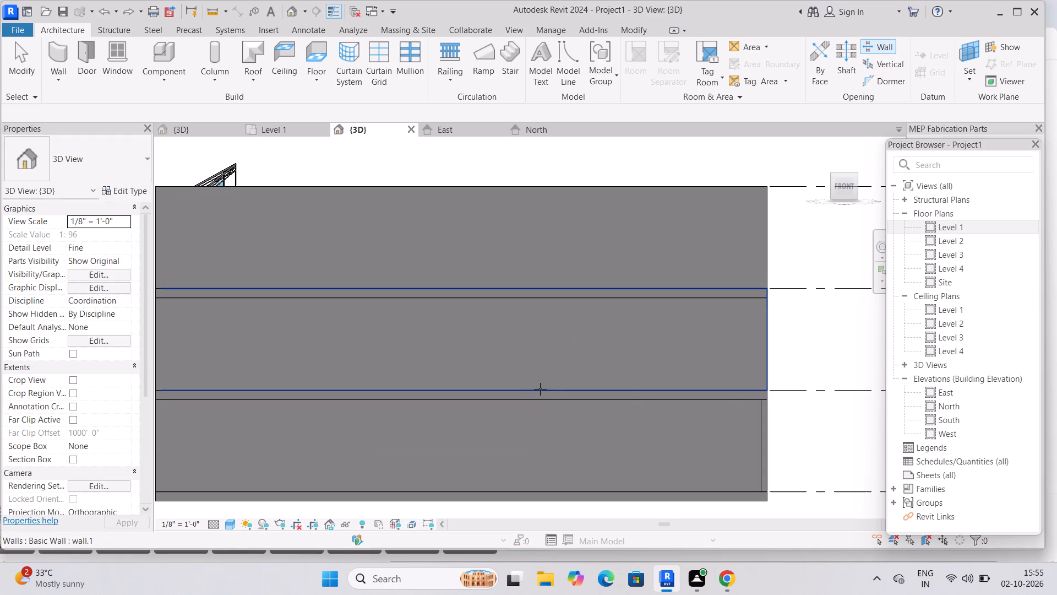
pyautogui.moveTo(541, 390); pyautogui.dragTo(605, 344)
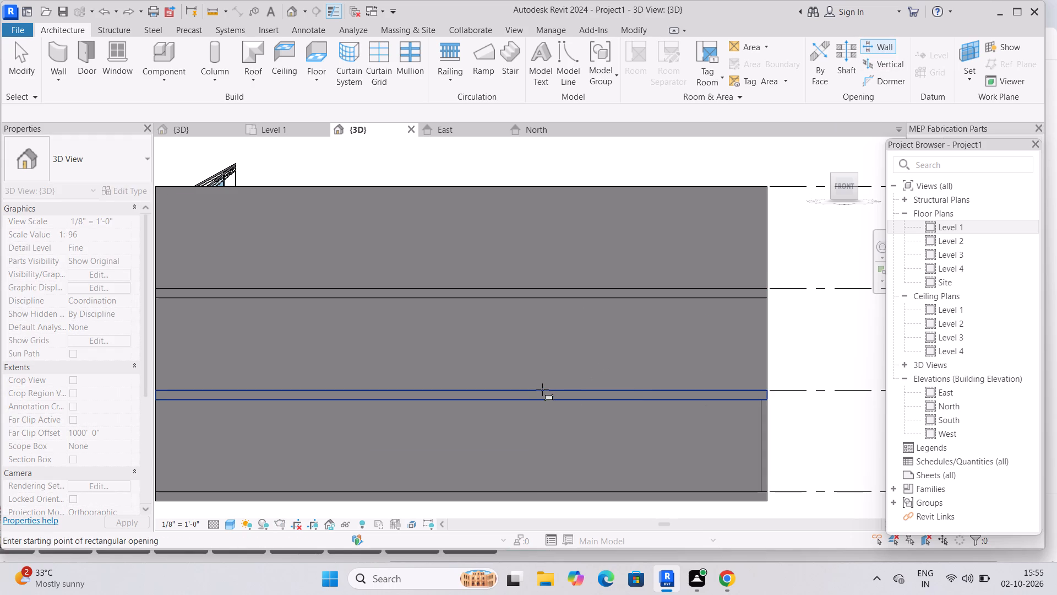
pyautogui.moveTo(542, 390); pyautogui.dragTo(660, 299)
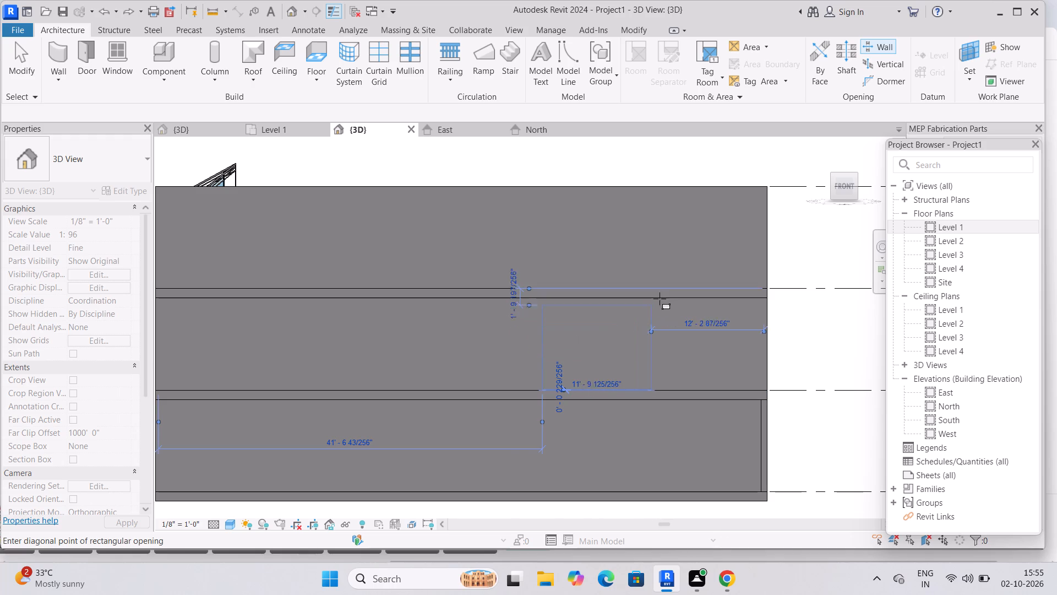
pyautogui.moveTo(660, 299); pyautogui.dragTo(650, 300)
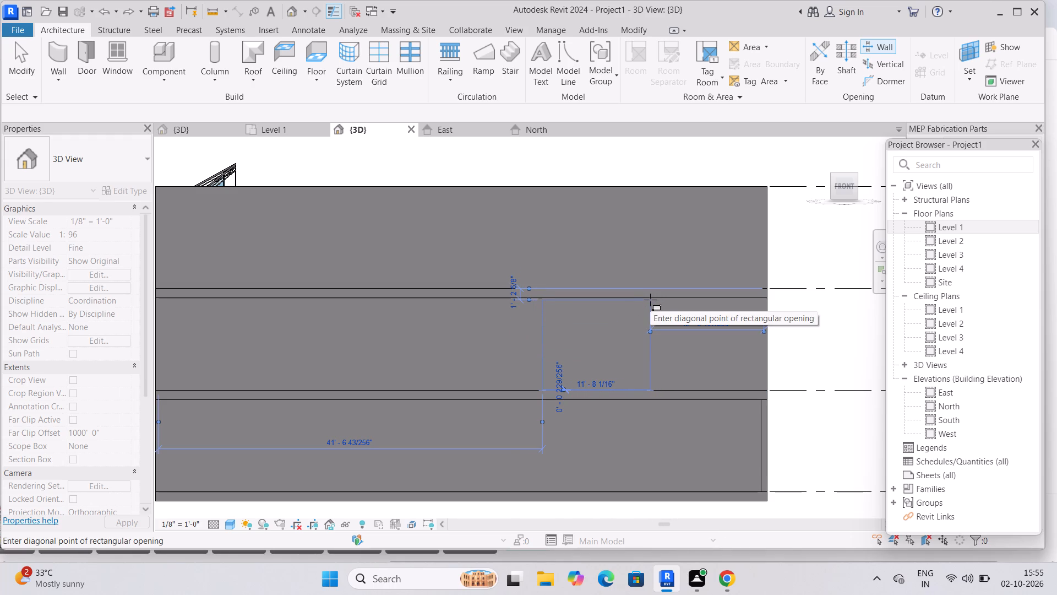
pyautogui.moveTo(650, 300); pyautogui.dragTo(647, 301)
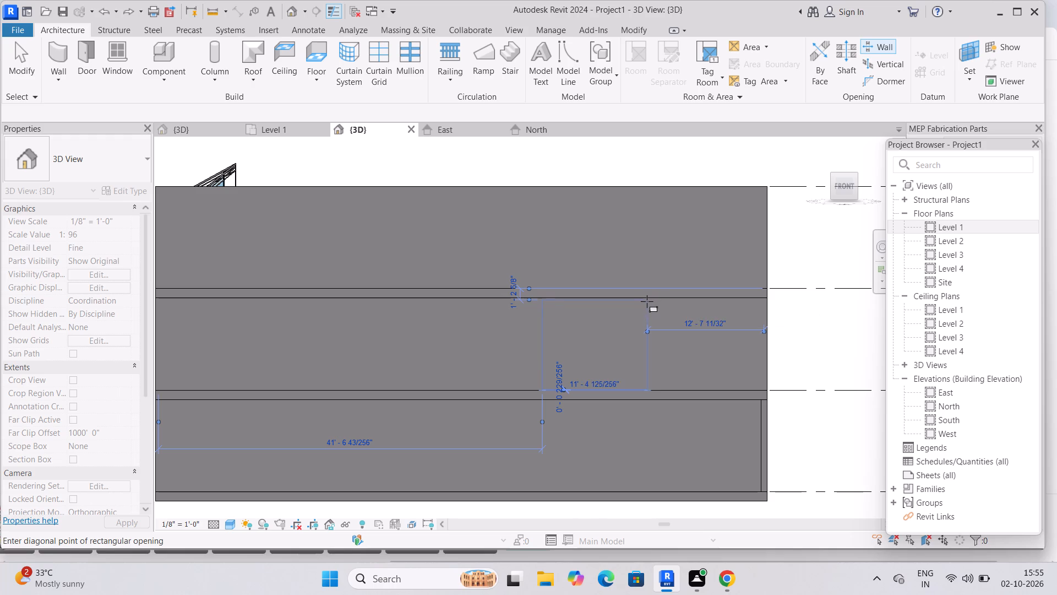
pyautogui.moveTo(647, 301); pyautogui.dragTo(621, 319)
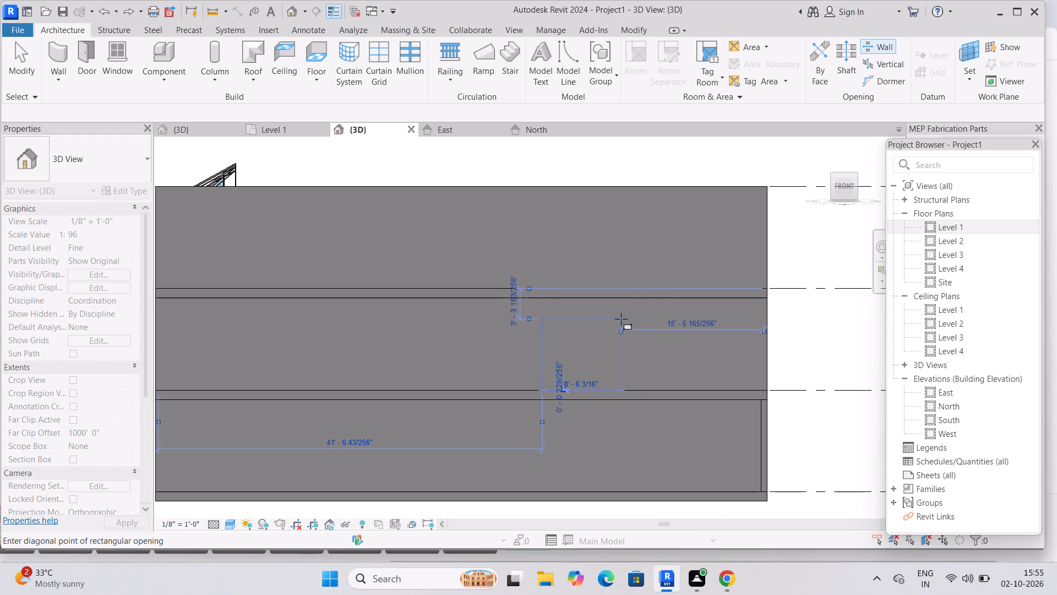
pyautogui.moveTo(621, 319); pyautogui.dragTo(613, 319)
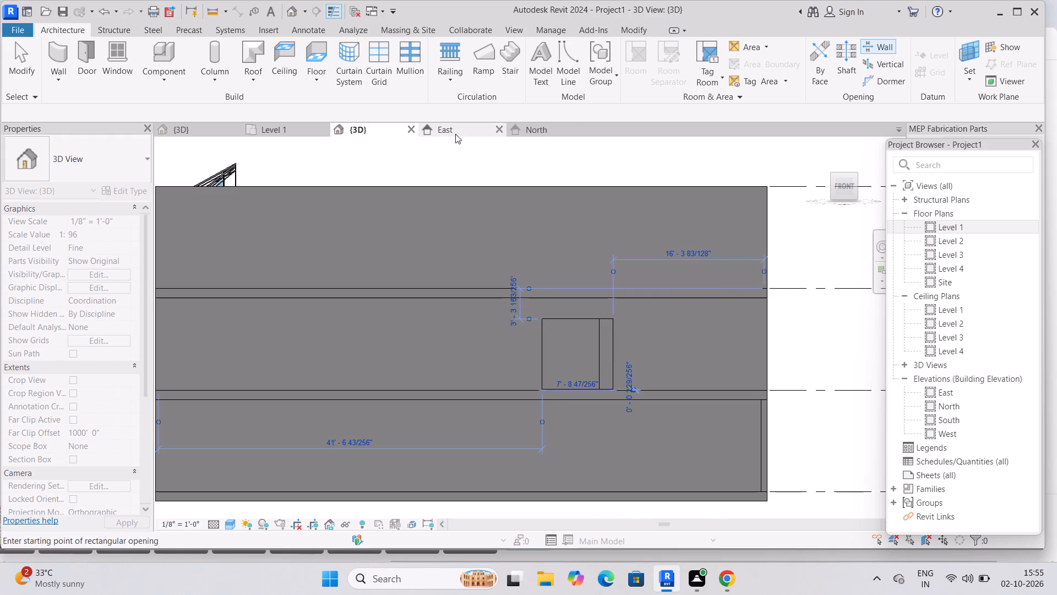
pyautogui.moveTo(453, 228); pyautogui.dragTo(468, 320, button='middle')
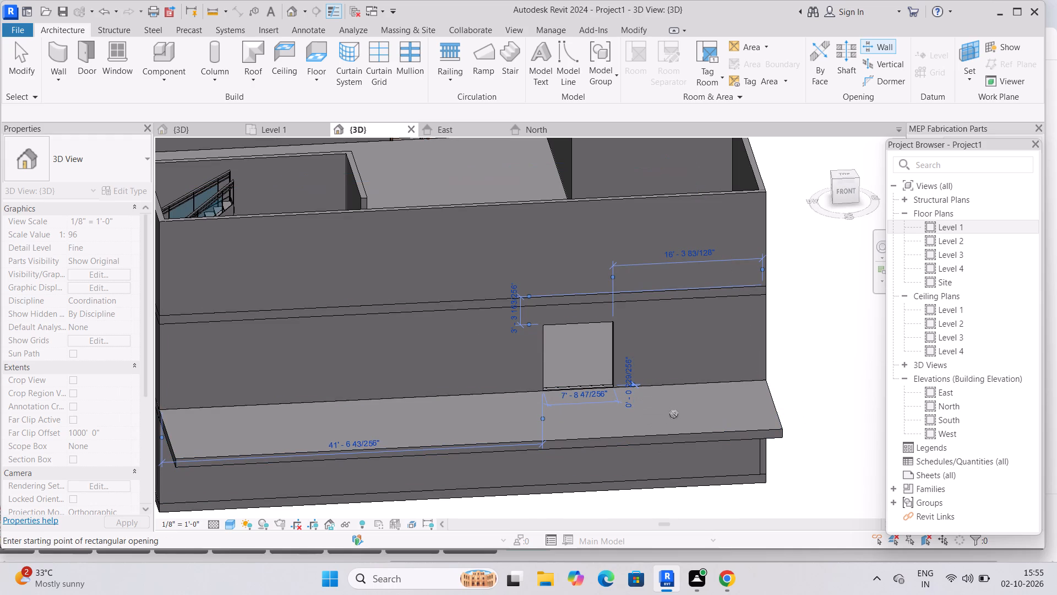
pyautogui.click(845, 188)
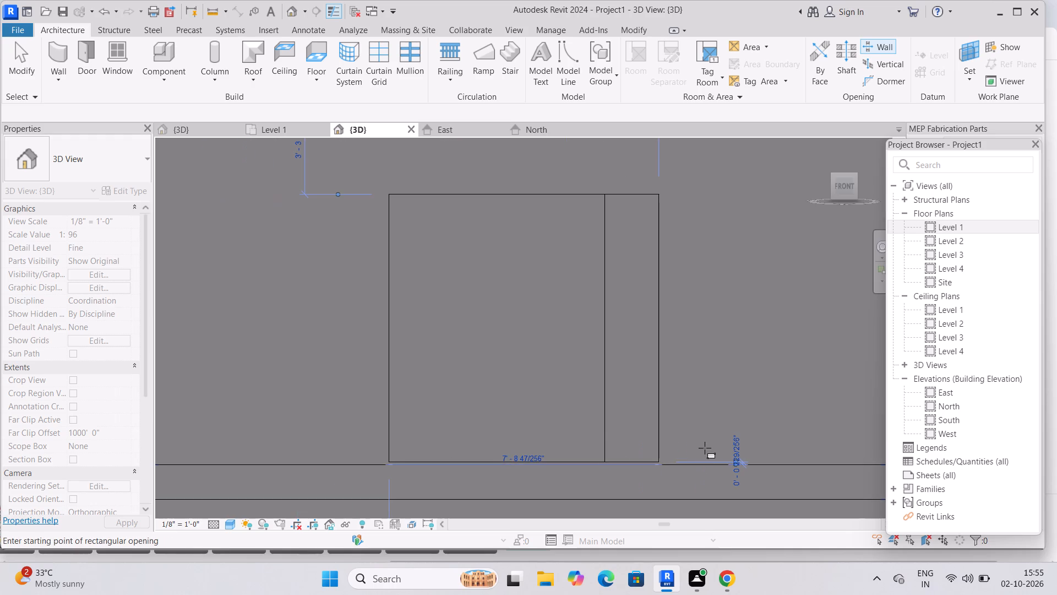
# Cut a rectangular opening about 7' 6" wide in the Level 1 front wall, about 15' 9" from its right-hand end and 1' 5" below its top.
pyautogui.scroll(-5, 609, 426)
pyautogui.moveTo(667, 456); pyautogui.dragTo(623, 370, button='middle')
pyautogui.scroll(-5, 623, 370)
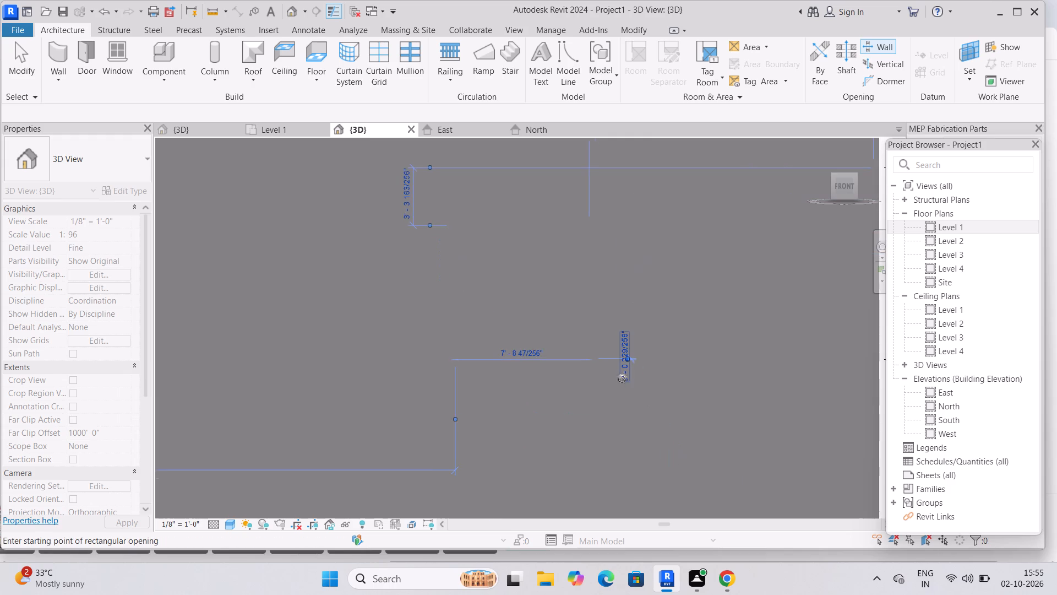
pyautogui.press('Escape')
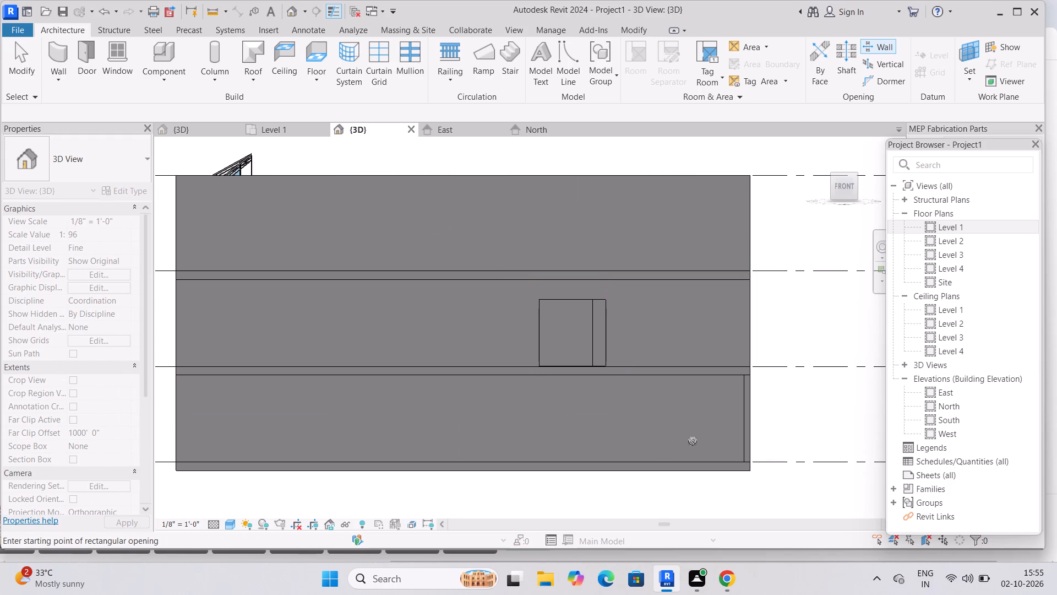
pyautogui.click(864, 46)
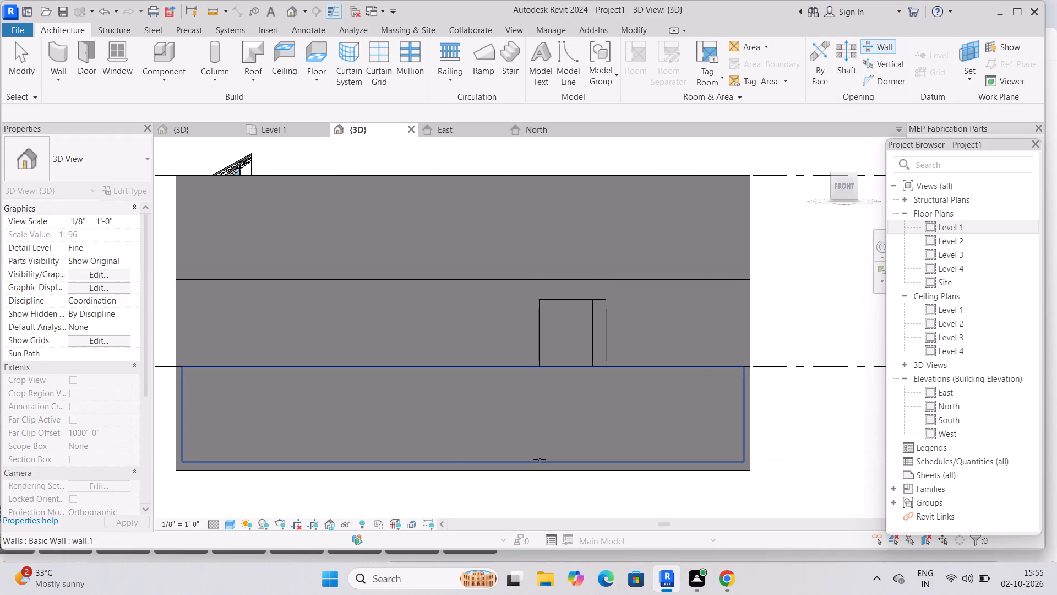
pyautogui.moveTo(538, 462); pyautogui.dragTo(553, 451)
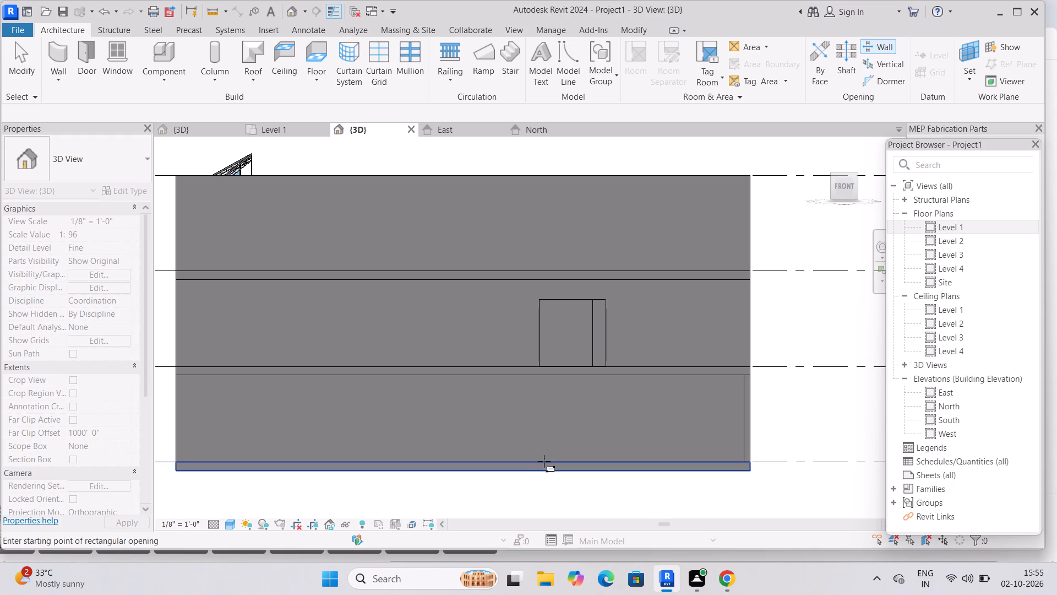
pyautogui.moveTo(543, 459); pyautogui.dragTo(562, 443)
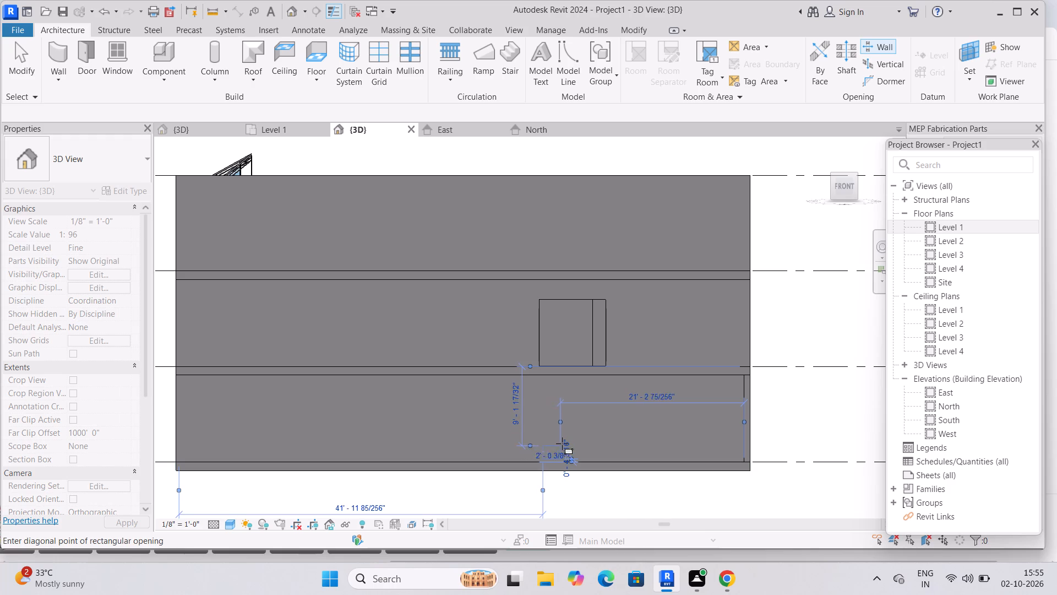
pyautogui.moveTo(562, 443); pyautogui.dragTo(606, 380)
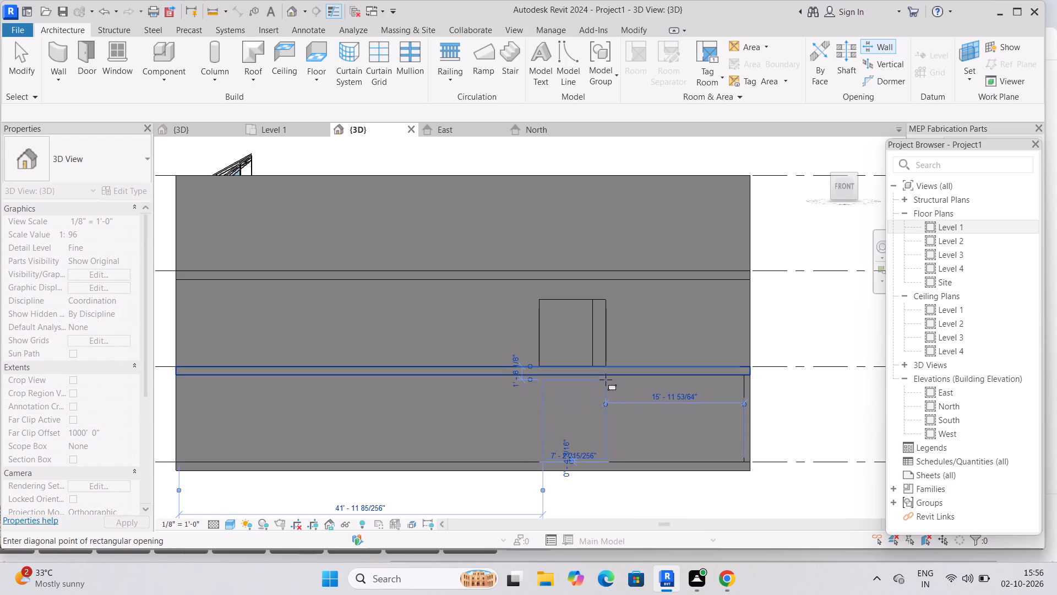
pyautogui.moveTo(606, 380); pyautogui.dragTo(608, 379)
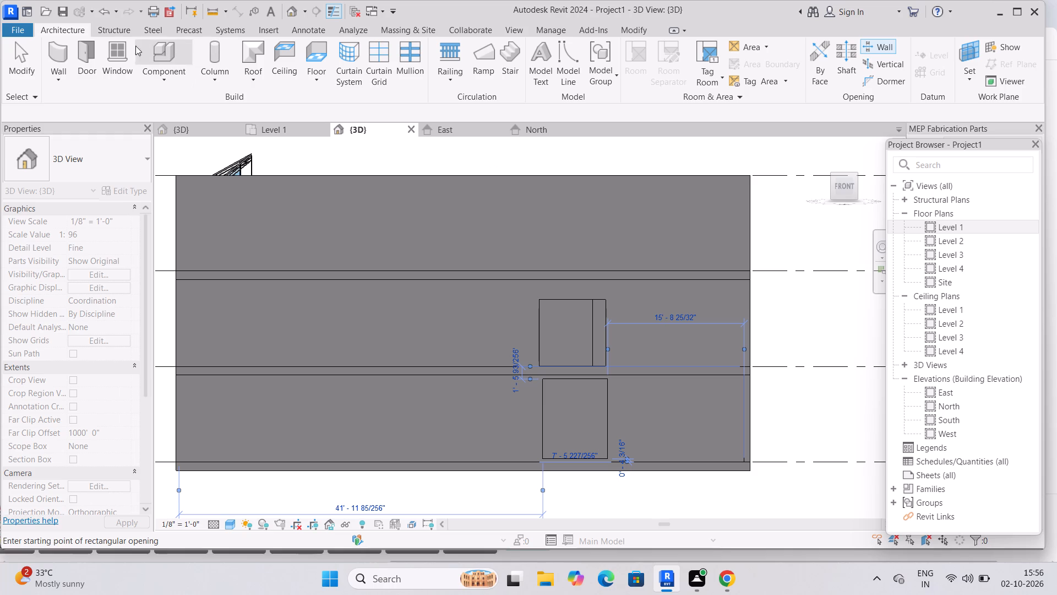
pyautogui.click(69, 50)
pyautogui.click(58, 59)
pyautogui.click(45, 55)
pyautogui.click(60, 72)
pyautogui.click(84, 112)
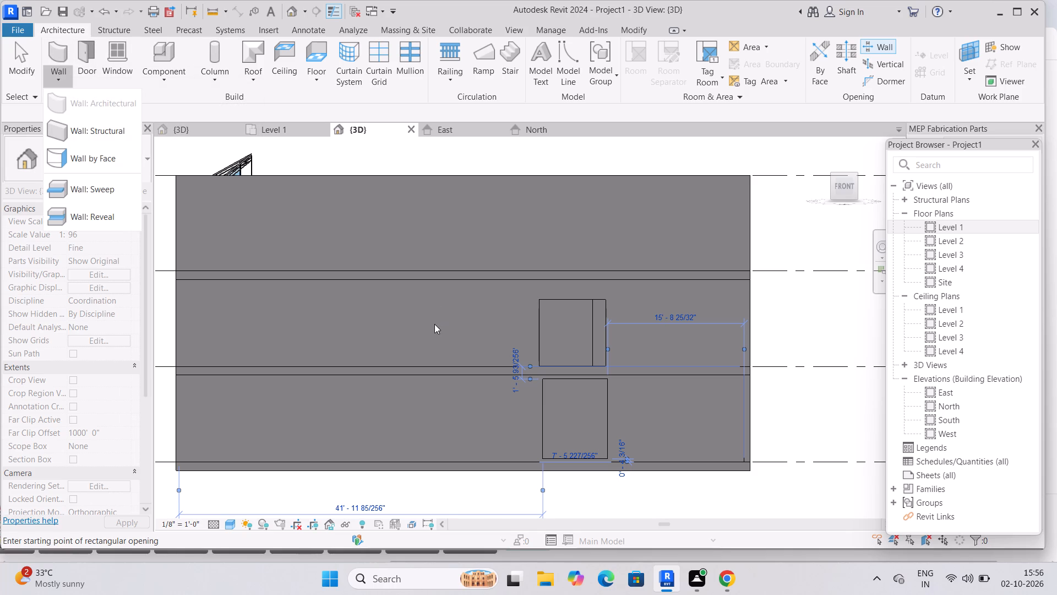
# Examine the front wall openings and the projecting Level 2 slab in 3D, from the home view and up close.
pyautogui.scroll(-2, 460, 298)
pyautogui.moveTo(464, 300); pyautogui.dragTo(483, 338, button='middle')
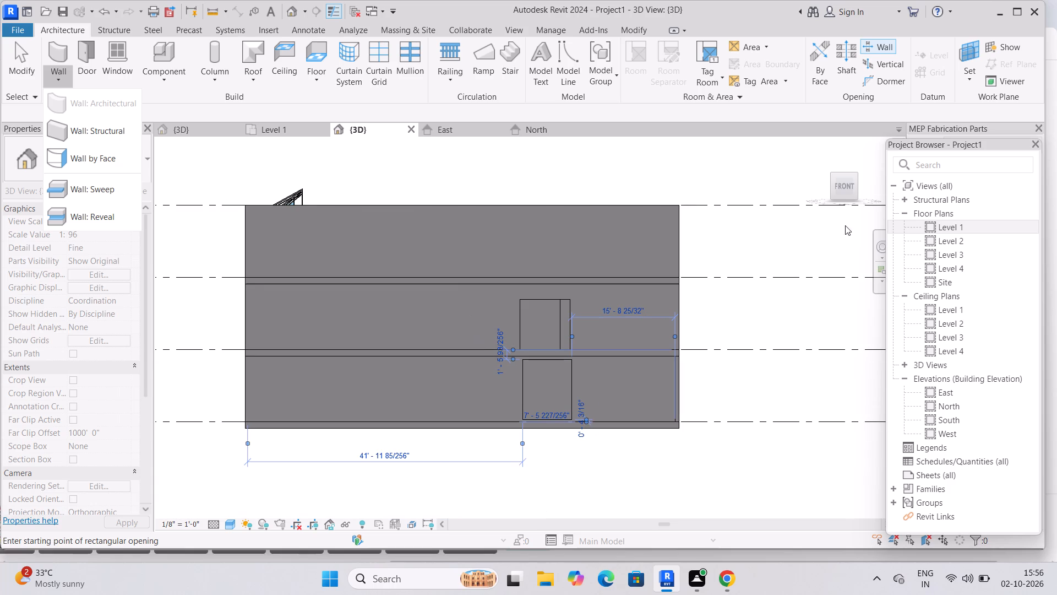
pyautogui.click(842, 177)
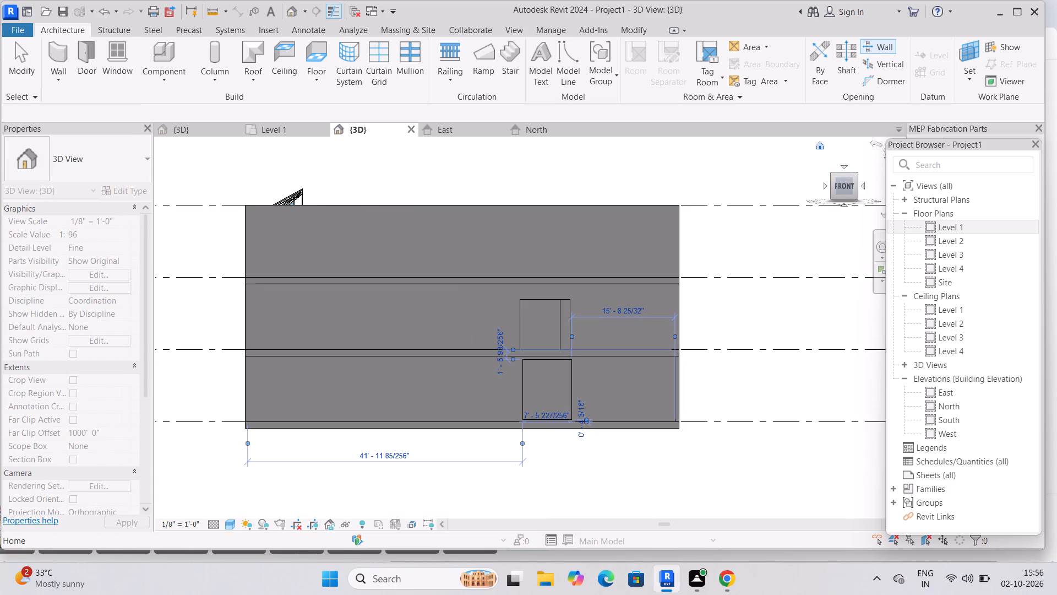
pyautogui.click(820, 147)
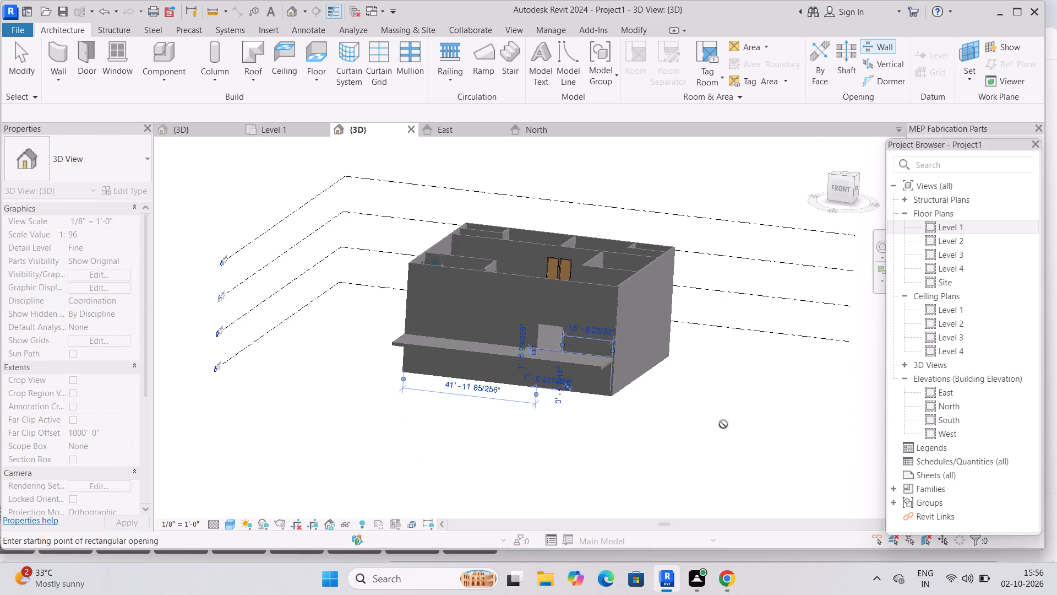
pyautogui.scroll(5, 557, 391)
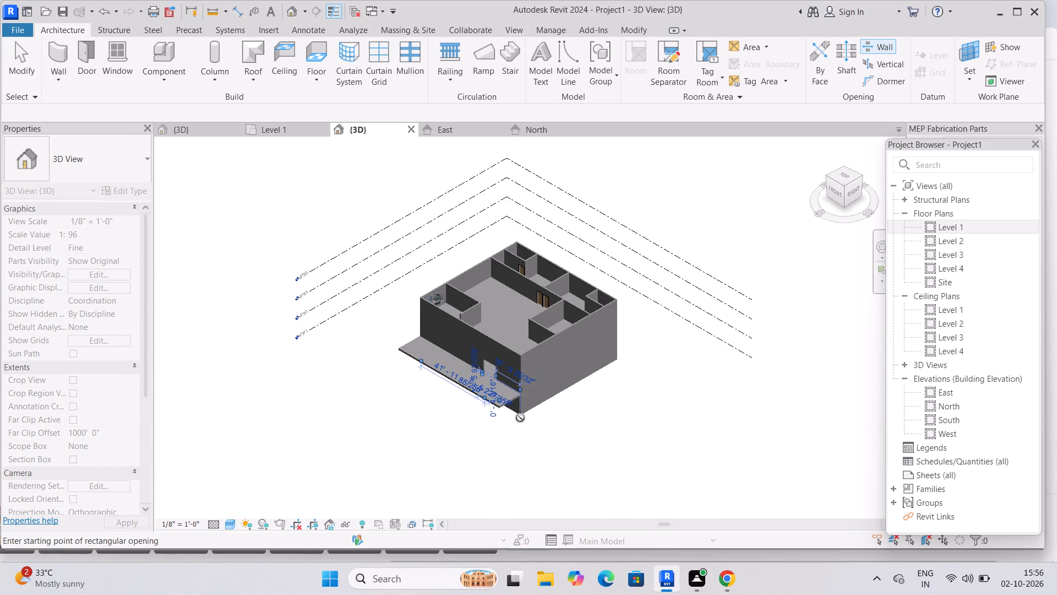
pyautogui.scroll(4, 487, 441)
pyautogui.moveTo(497, 450); pyautogui.dragTo(530, 391, button='middle')
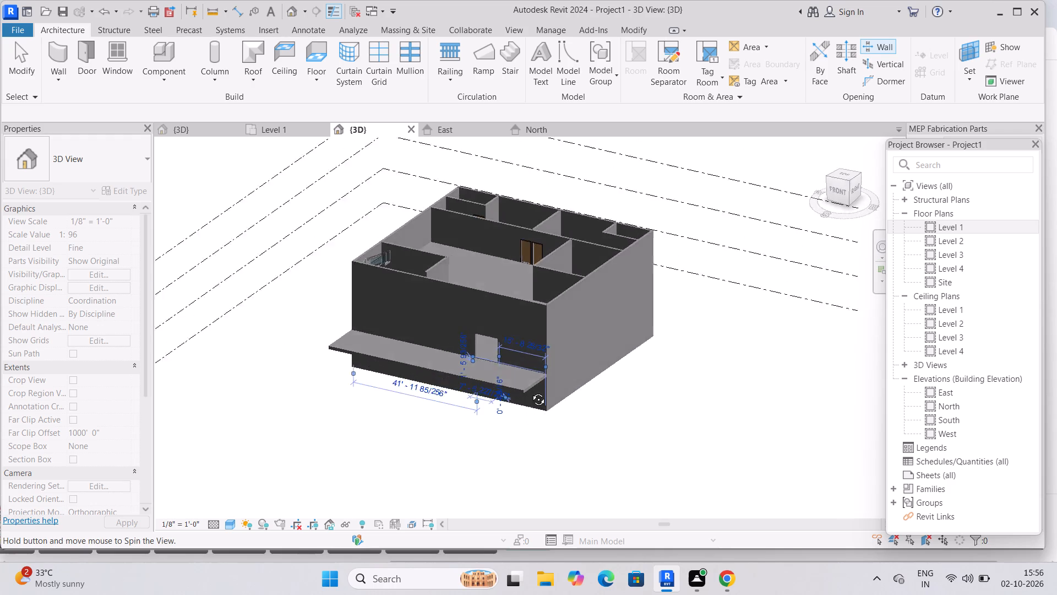
pyautogui.moveTo(530, 391); pyautogui.dragTo(536, 346, button='middle')
pyautogui.scroll(1, 536, 345)
pyautogui.scroll(7, 493, 405)
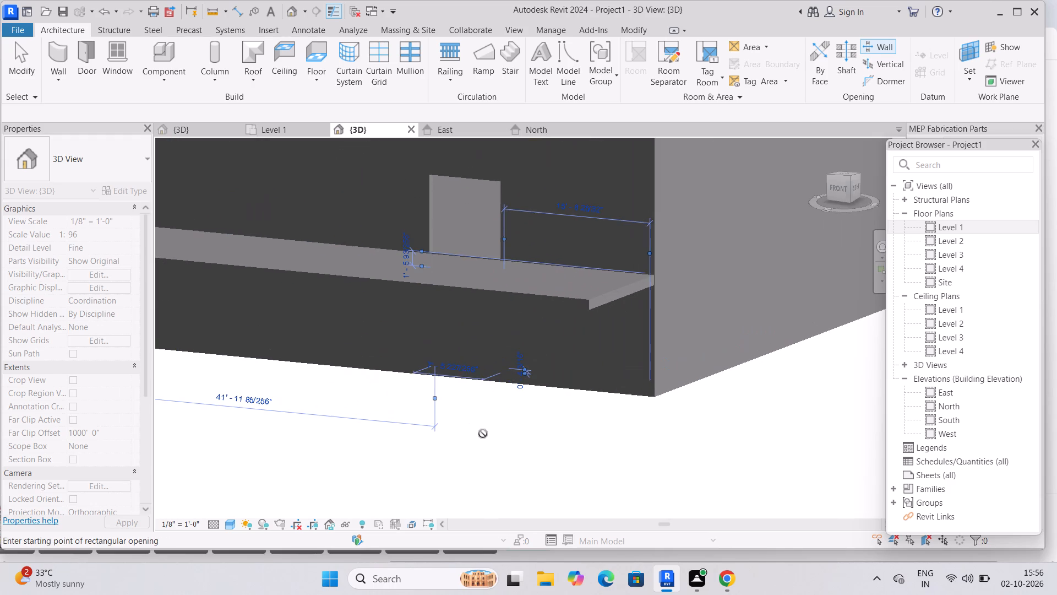
pyautogui.moveTo(489, 434); pyautogui.dragTo(528, 387, button='middle')
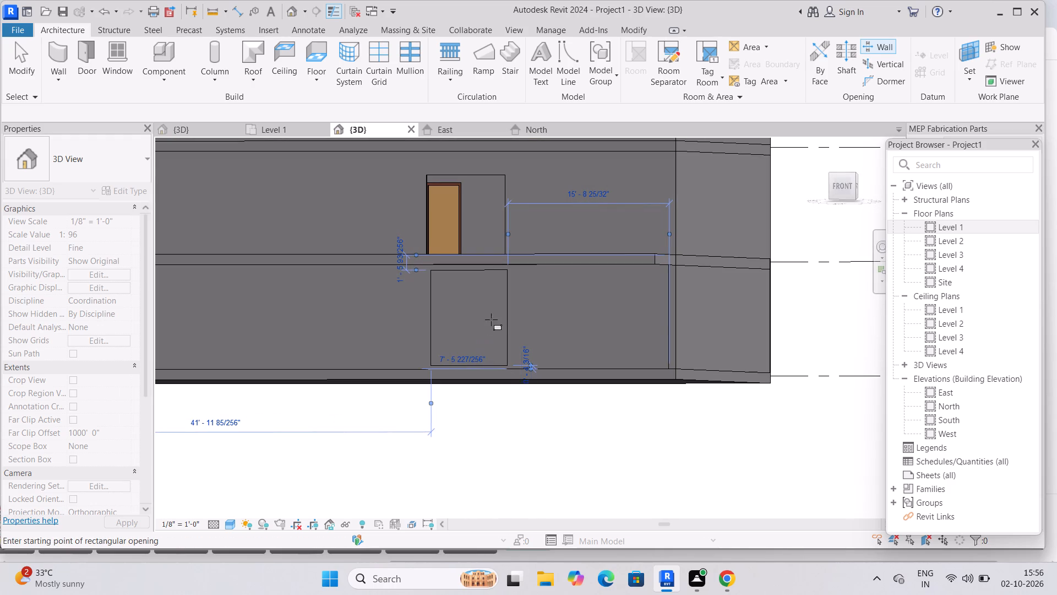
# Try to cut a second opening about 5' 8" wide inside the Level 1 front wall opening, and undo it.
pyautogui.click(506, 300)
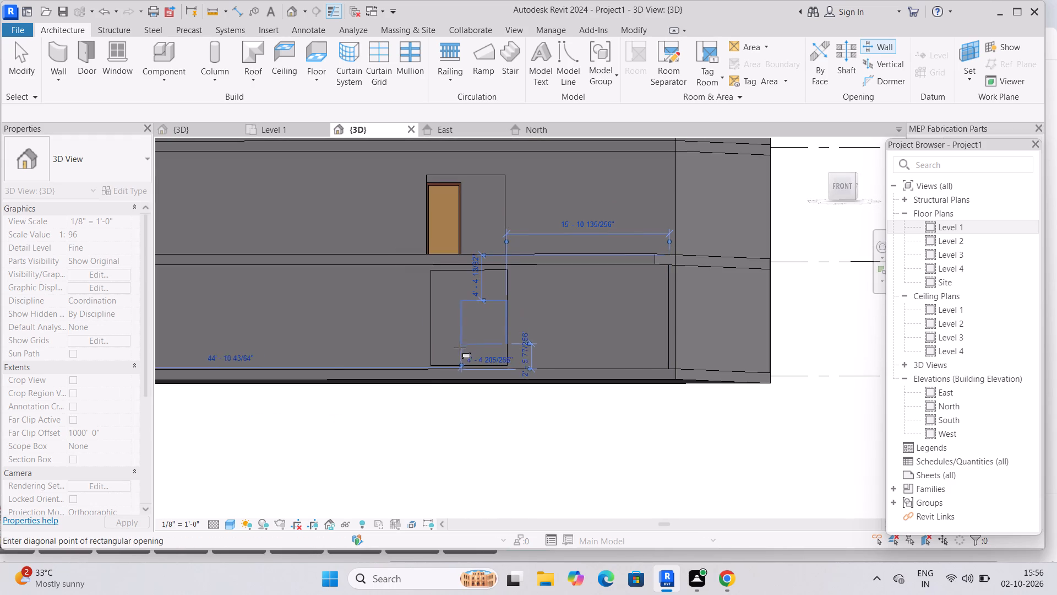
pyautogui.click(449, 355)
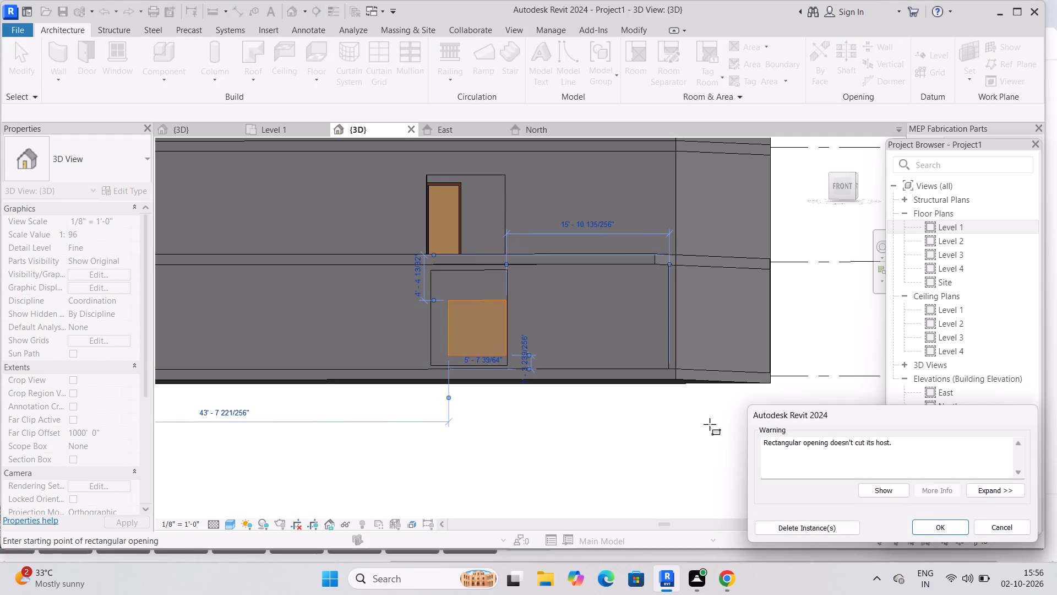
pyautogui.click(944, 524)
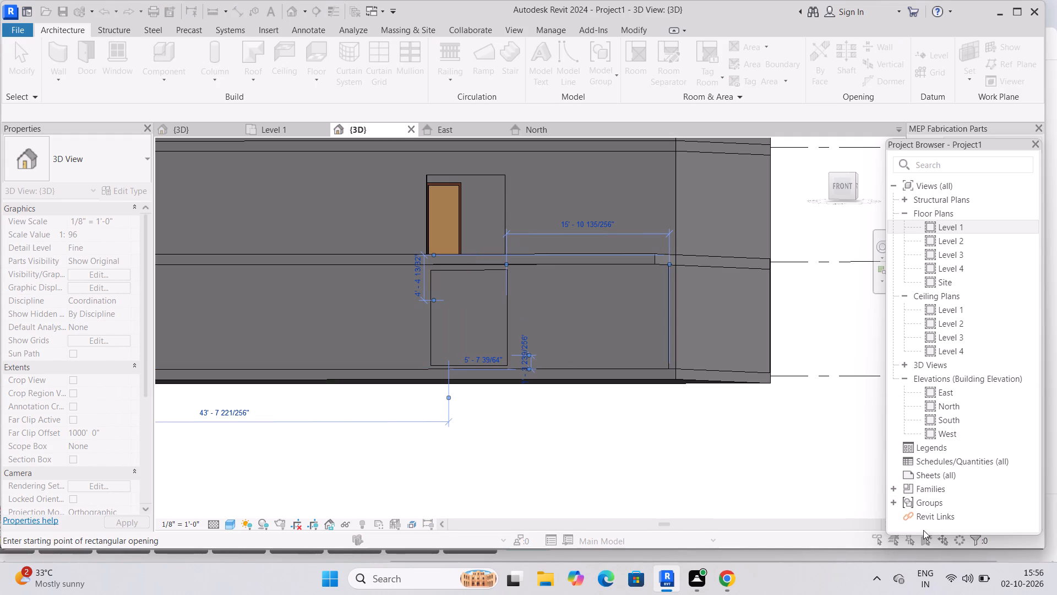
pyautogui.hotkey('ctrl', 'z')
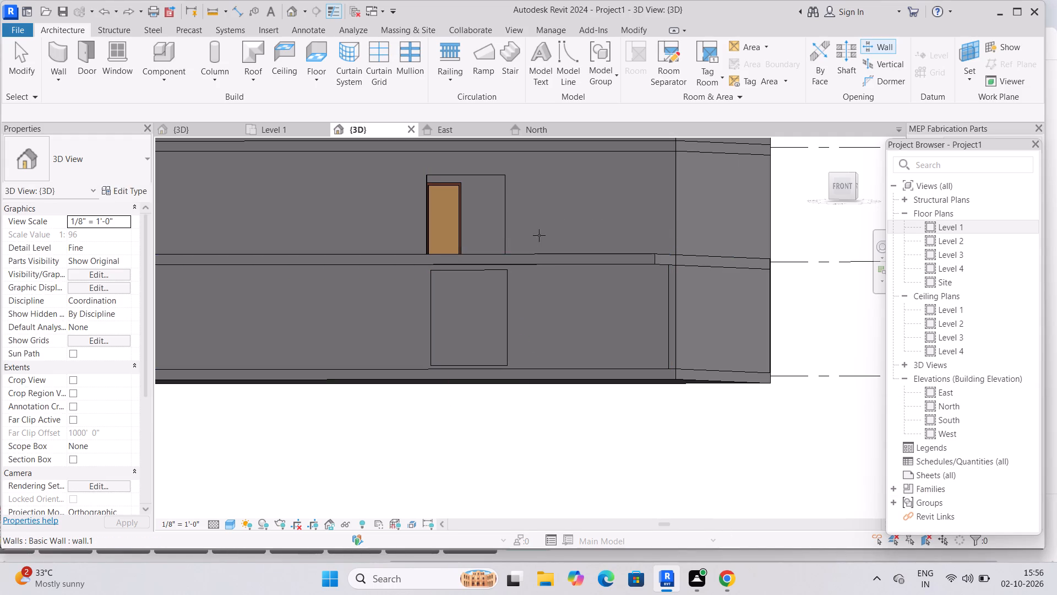
# In the Level 1 plan, draw a Curtain Wall 1 with a 9' unconnected height across the front wall opening, about 7' 6" long.
pyautogui.keyDown('shift'); pyautogui.moveTo(600, 338); pyautogui.dragTo(611, 379, button='middle'); pyautogui.keyUp('shift')
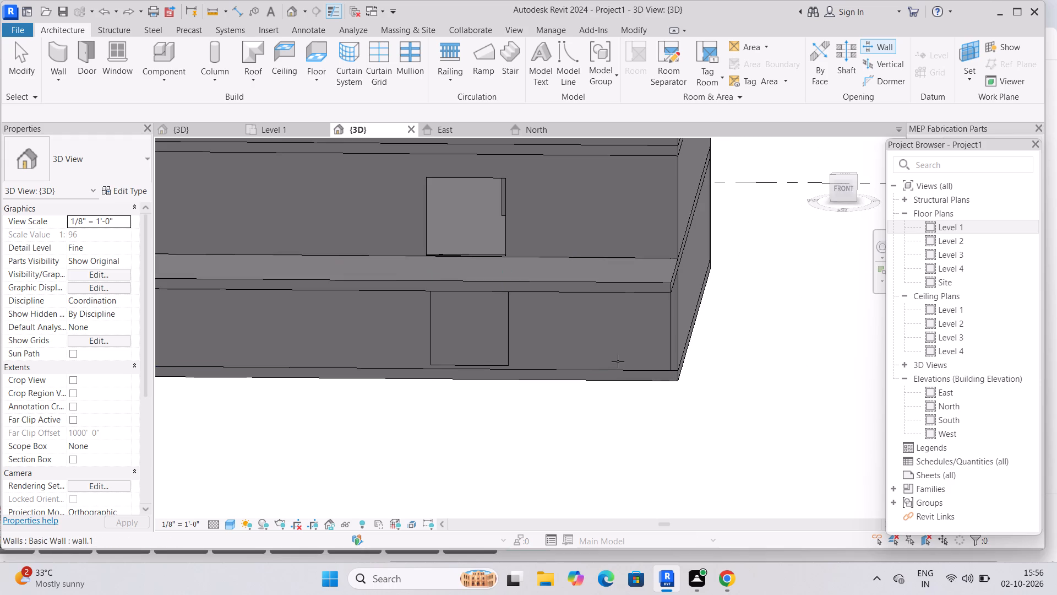
pyautogui.click(63, 48)
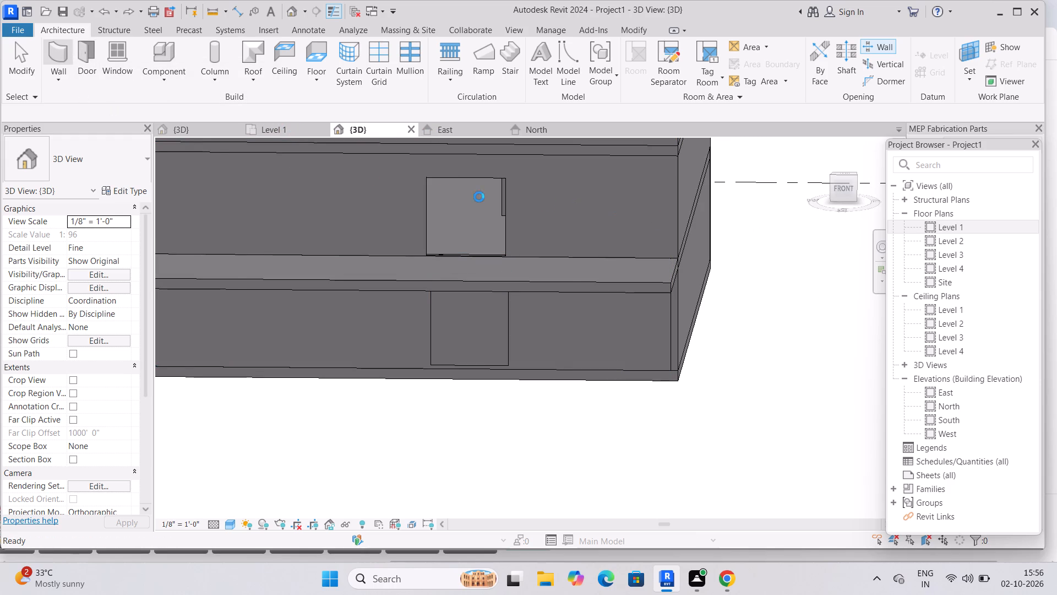
pyautogui.click(287, 131)
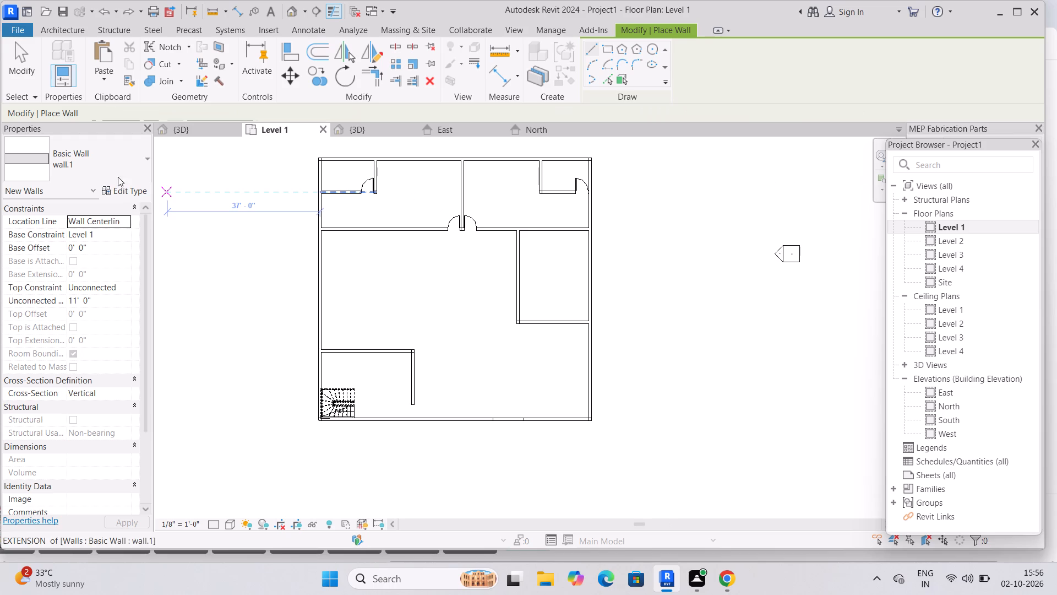
pyautogui.click(124, 163)
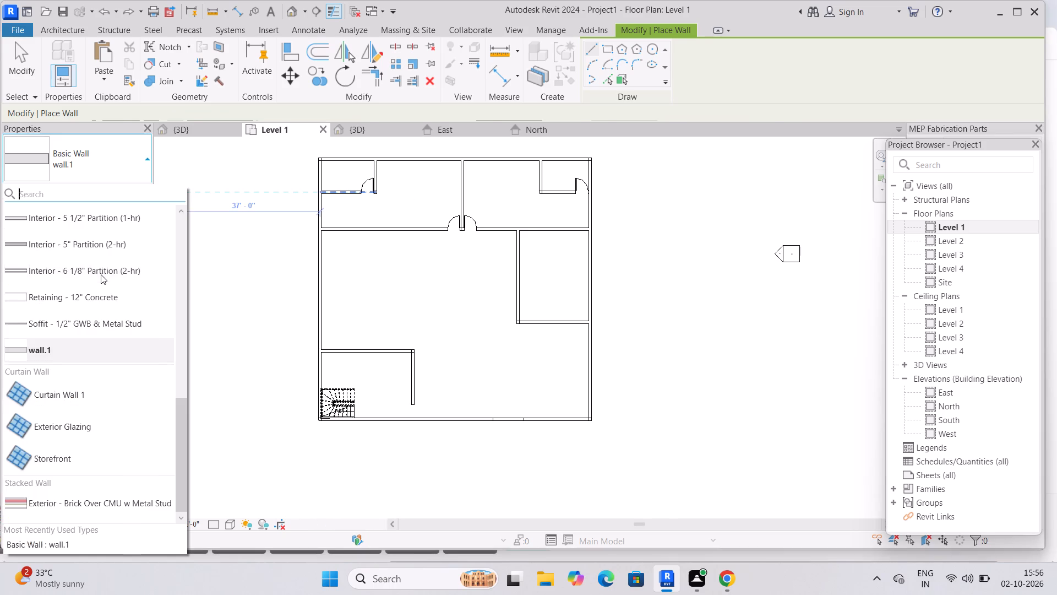
pyautogui.click(67, 394)
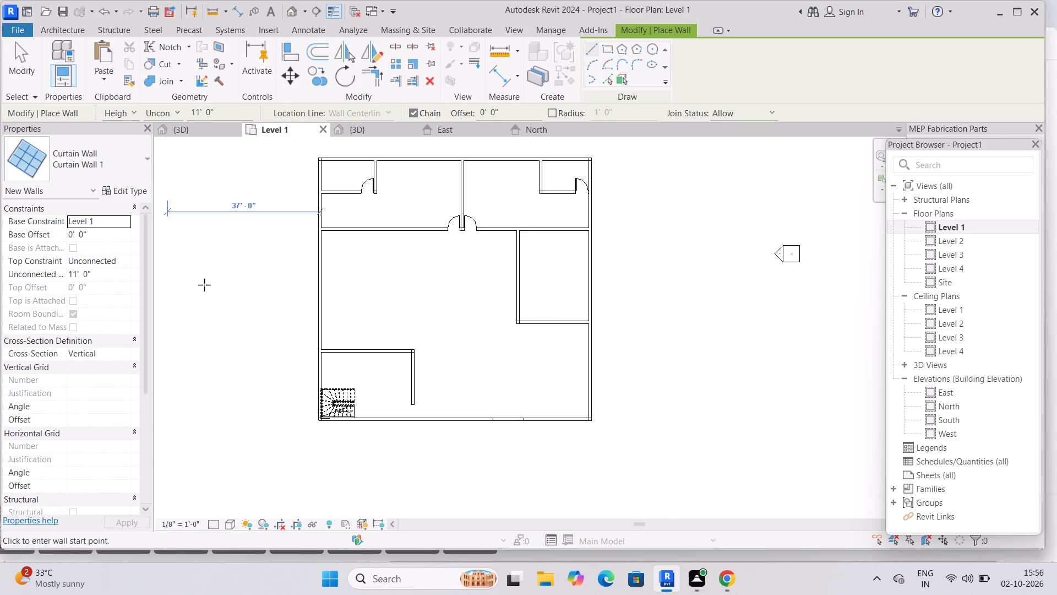
pyautogui.click(217, 110)
pyautogui.press('BackSpace')
pyautogui.press('BackSpace')
pyautogui.press('BackSpace')
pyautogui.press('BackSpace')
pyautogui.press('BackSpace')
pyautogui.press('BackSpace')
pyautogui.press('BackSpace')
pyautogui.press('7')
pyautogui.press('BackSpace')
pyautogui.write("9'")
pyautogui.press('Return')
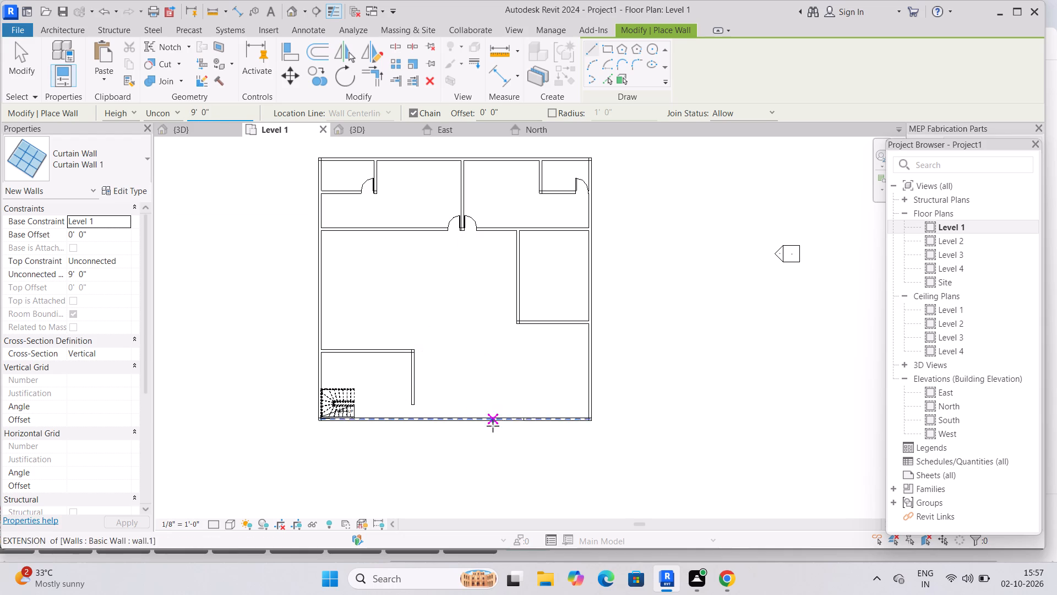
pyautogui.scroll(1, 494, 413)
pyautogui.scroll(-1, 494, 413)
pyautogui.scroll(11, 494, 413)
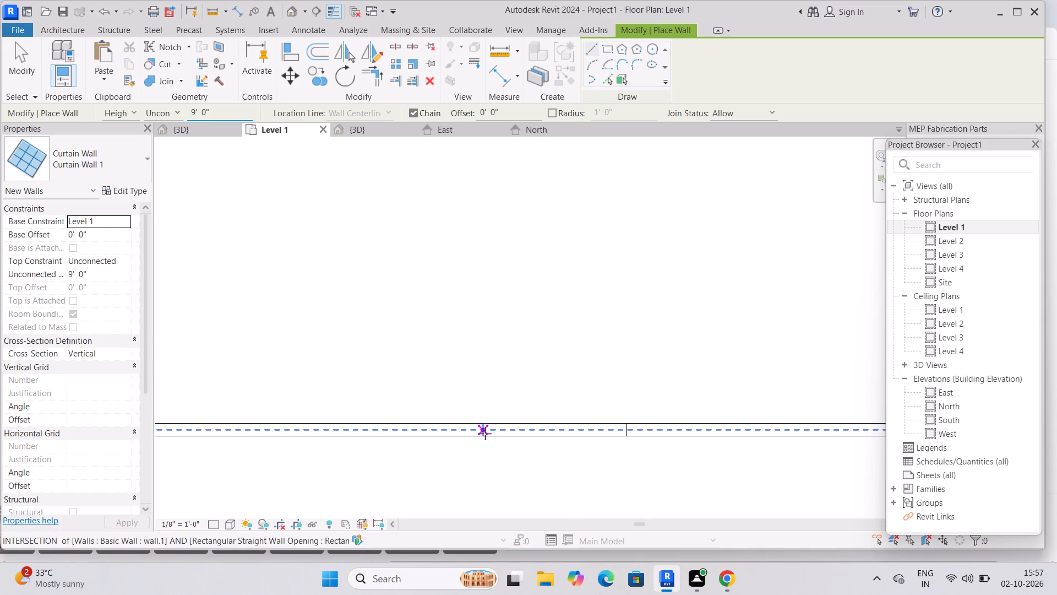
pyautogui.click(485, 434)
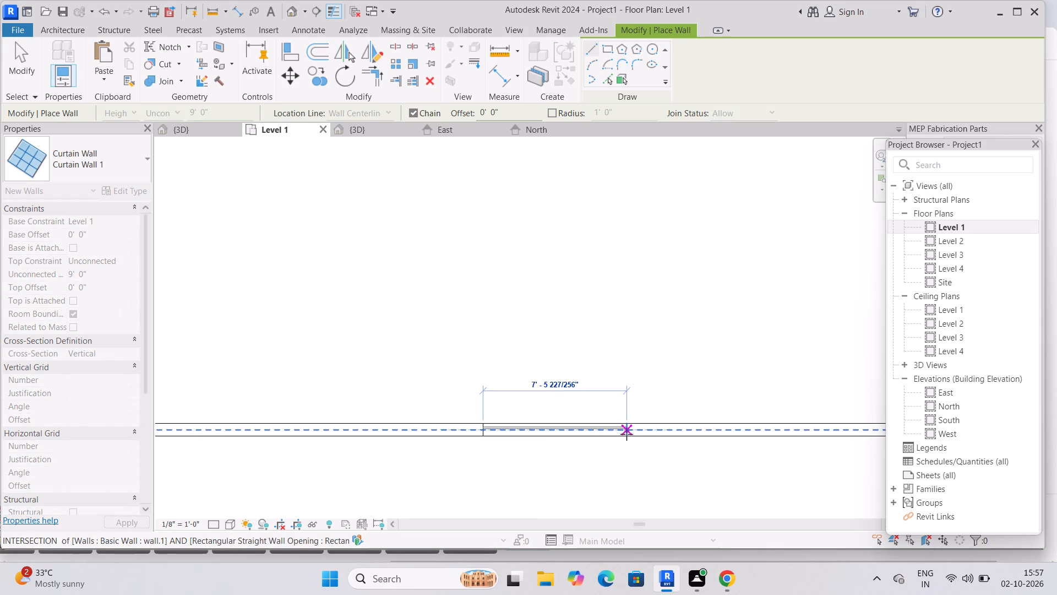
pyautogui.click(627, 434)
pyautogui.click(669, 299)
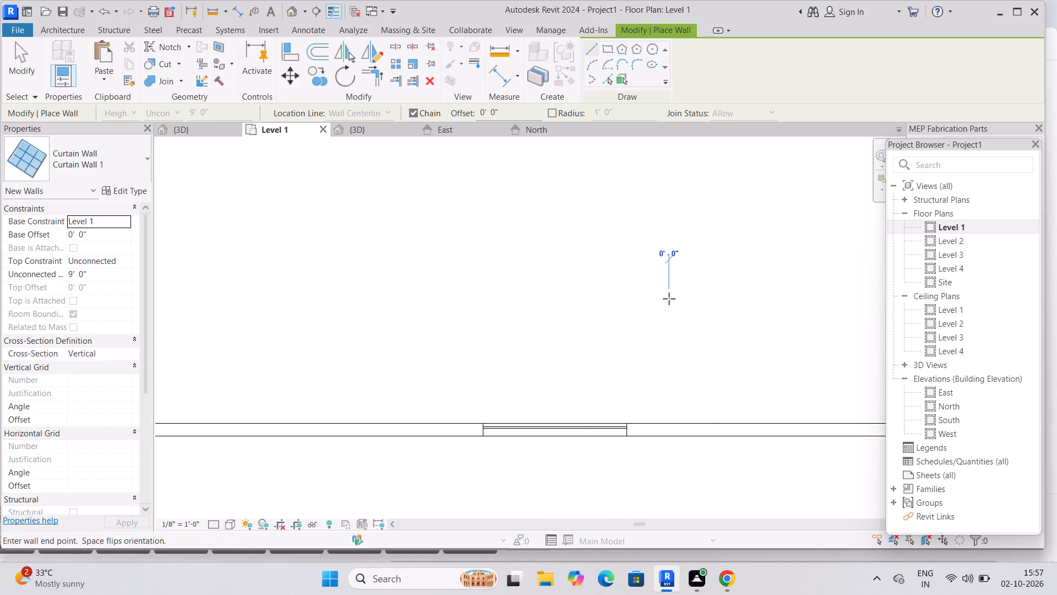
pyautogui.press('Escape')
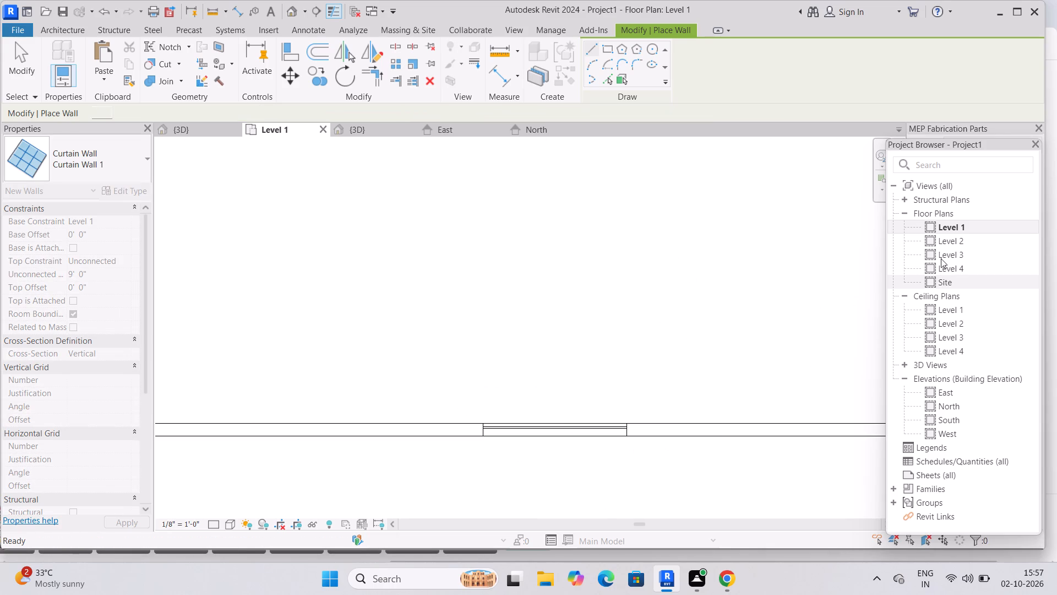
# In the Level 2 plan, draw a Curtain Wall 1 with a 9' unconnected height across the front wall opening, about 7' 11" long.
pyautogui.click(947, 243)
pyautogui.press('Return')
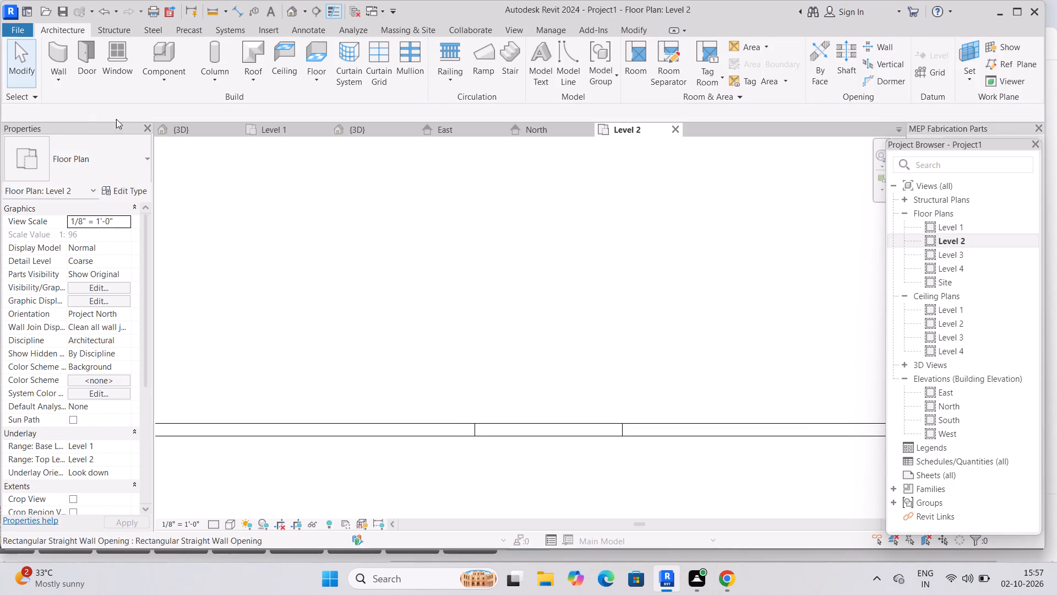
pyautogui.click(59, 53)
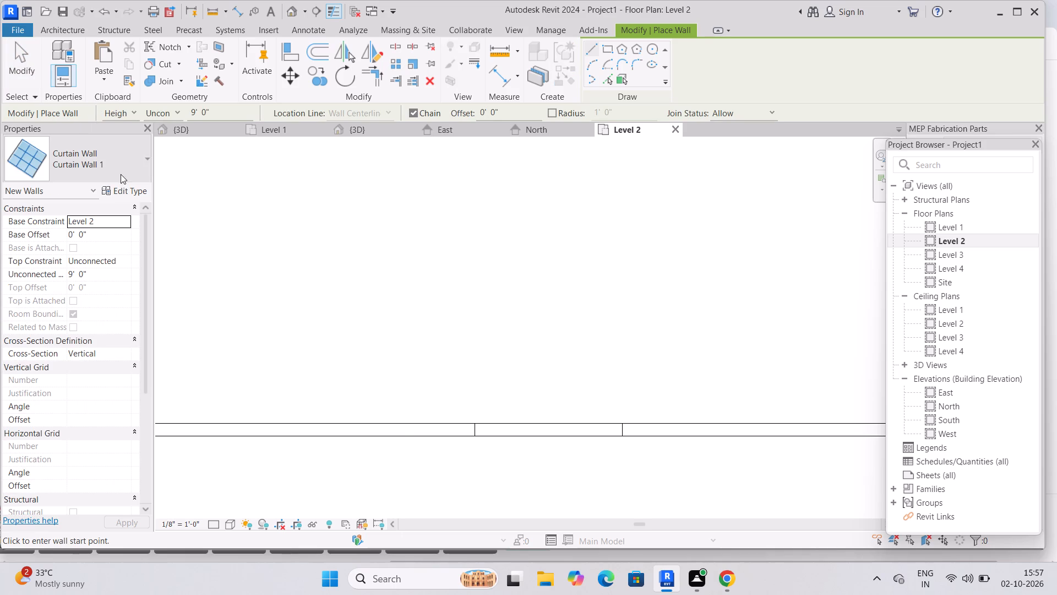
pyautogui.click(474, 427)
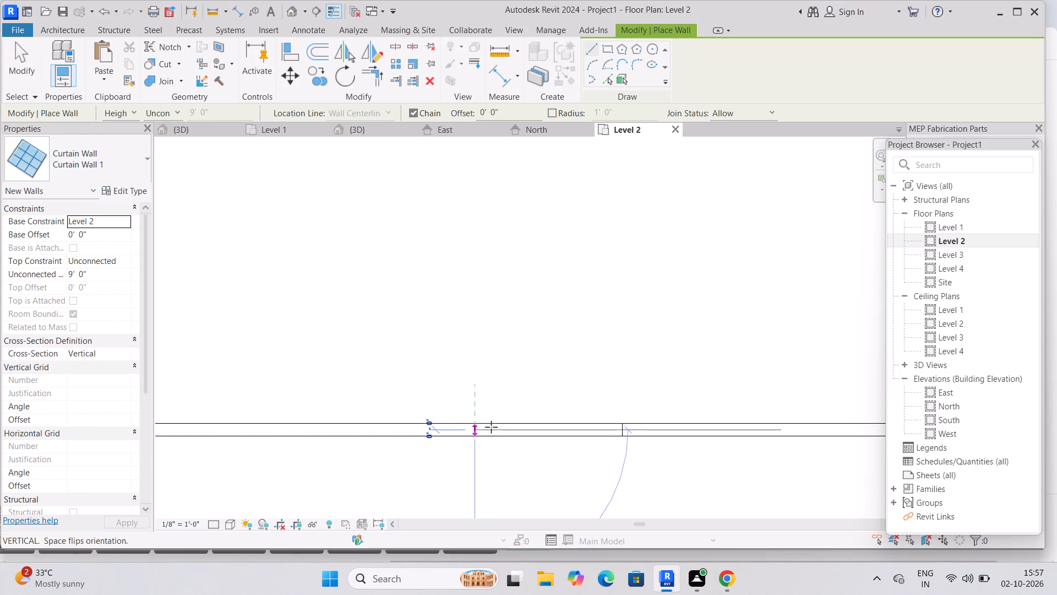
pyautogui.click(626, 434)
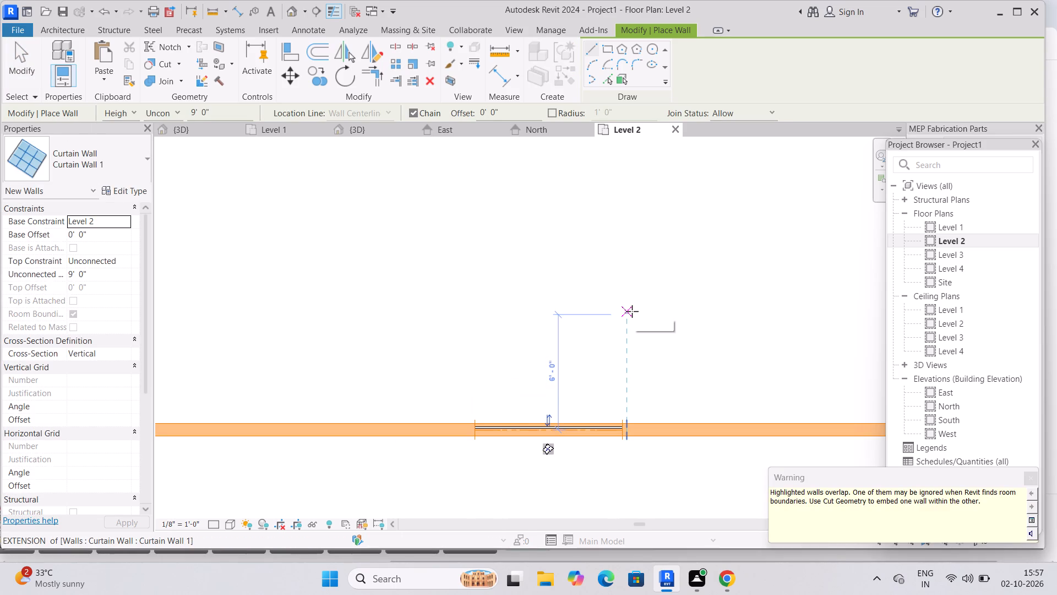
pyautogui.press('Escape')
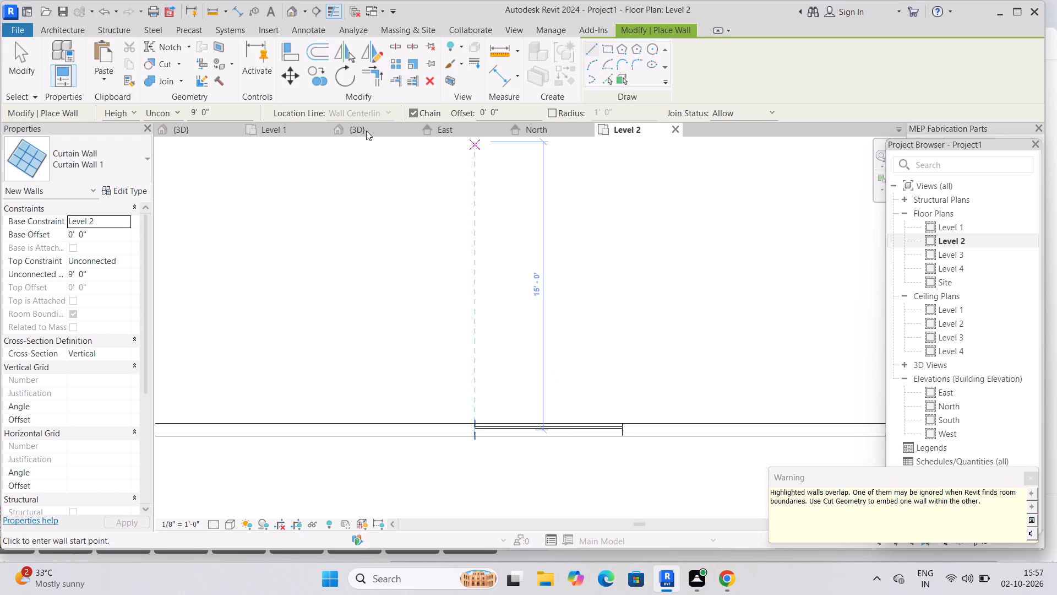
# Check the Level 2 curtain wall in 3D, and delete the rectangular front wall opening in the Level 1 plan.
pyautogui.click(366, 131)
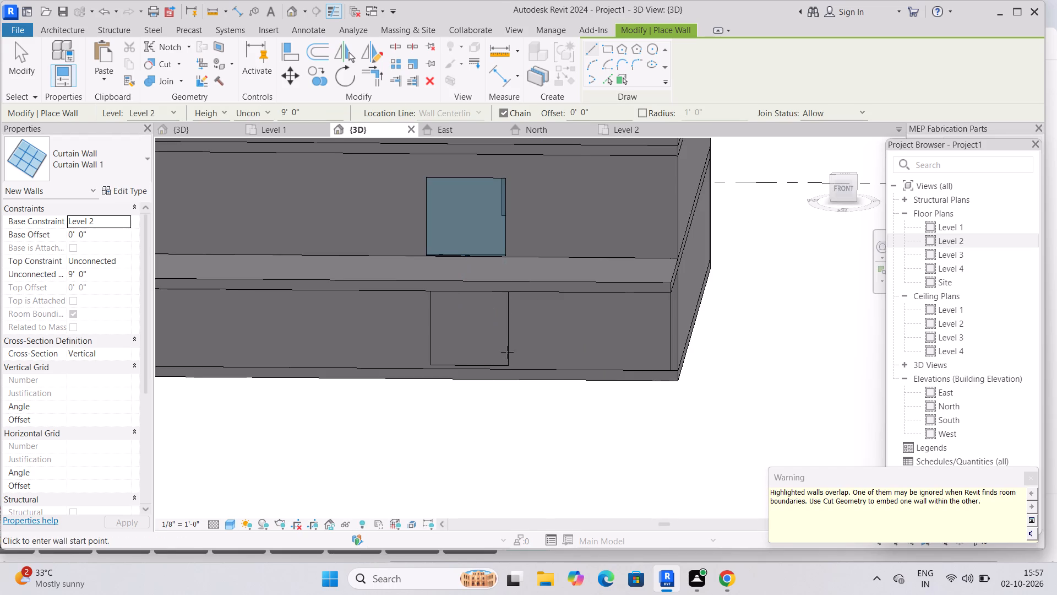
pyautogui.keyDown('shift'); pyautogui.moveTo(508, 392); pyautogui.dragTo(511, 356, button='middle'); pyautogui.keyUp('shift')
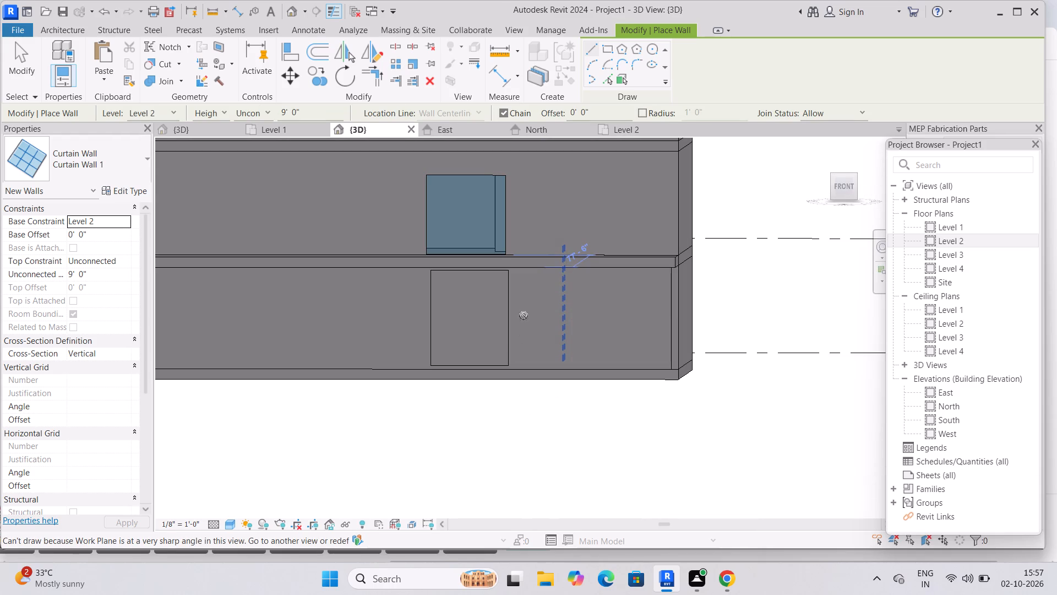
pyautogui.moveTo(510, 246); pyautogui.dragTo(493, 375, button='middle')
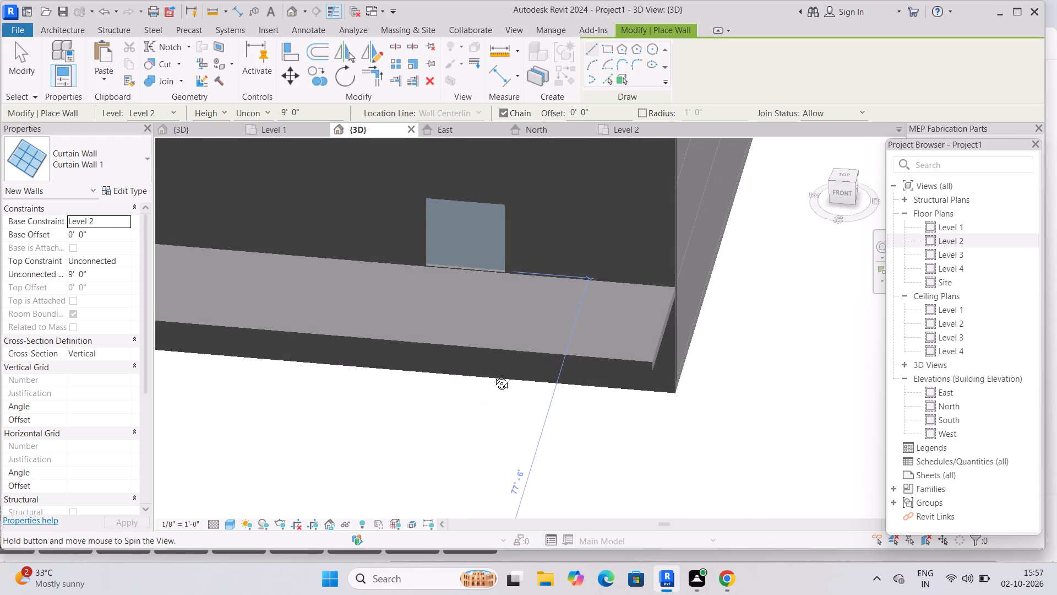
pyautogui.moveTo(493, 375); pyautogui.dragTo(511, 268, button='middle')
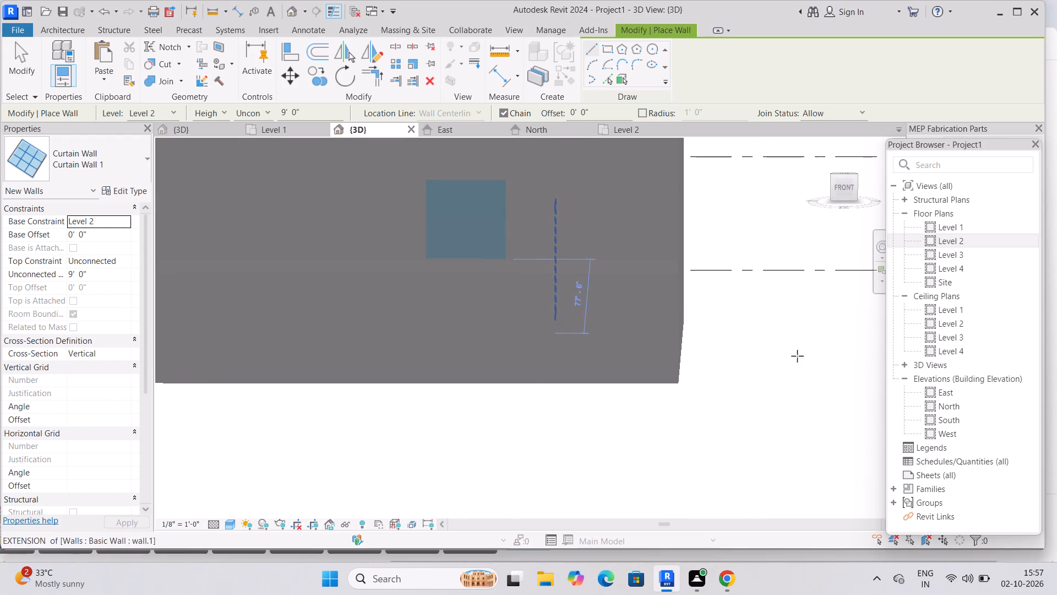
pyautogui.click(958, 225)
pyautogui.press('Return')
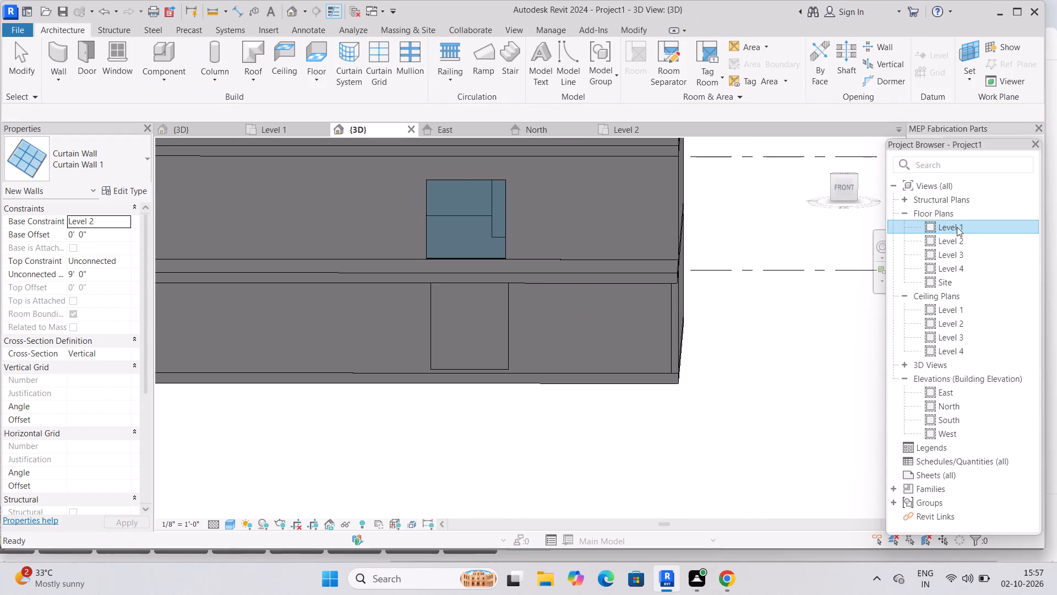
pyautogui.click(530, 428)
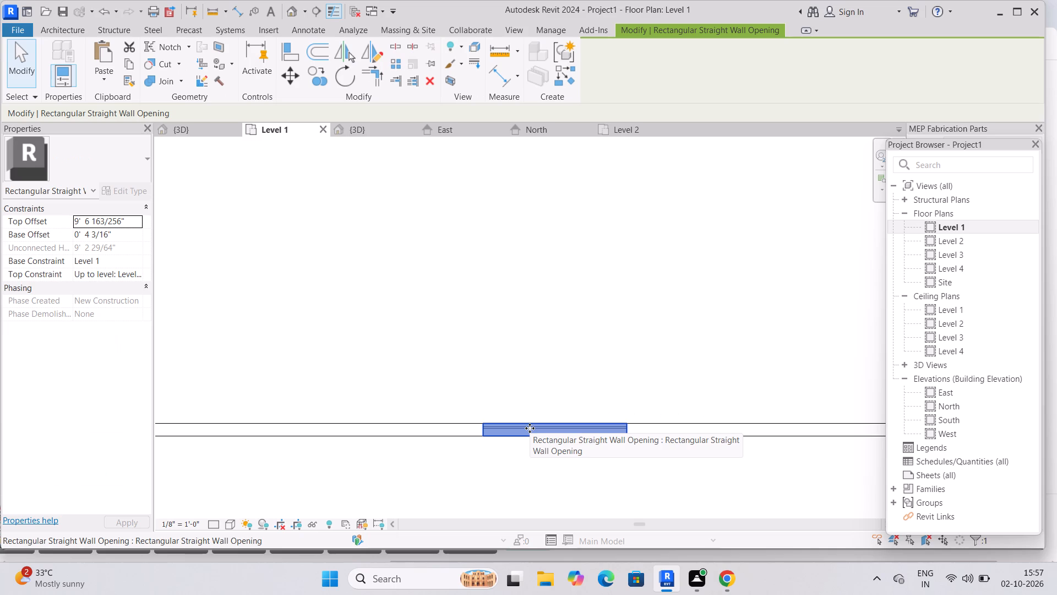
pyautogui.press('Delete')
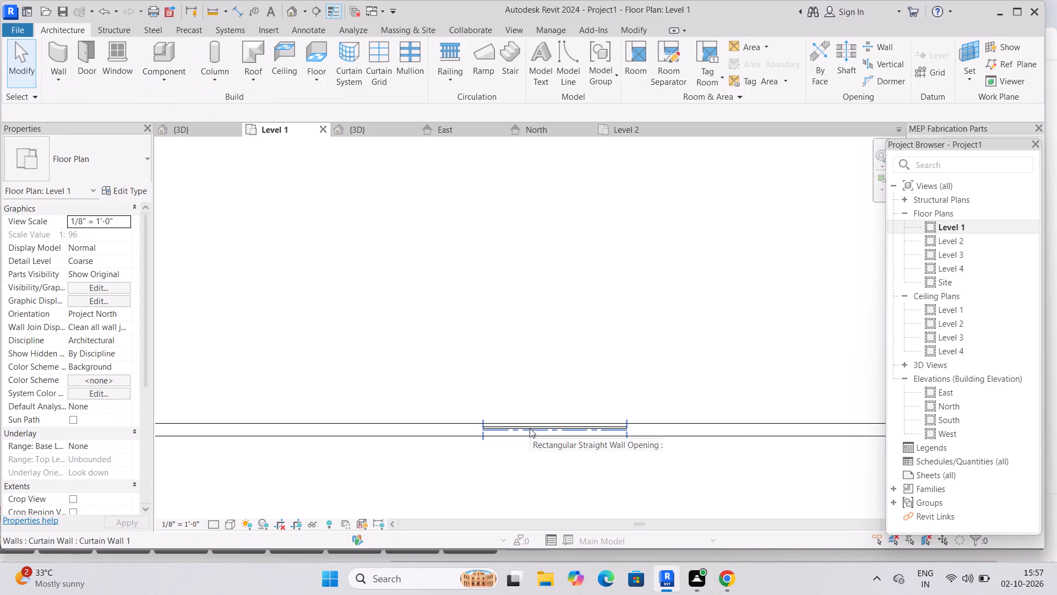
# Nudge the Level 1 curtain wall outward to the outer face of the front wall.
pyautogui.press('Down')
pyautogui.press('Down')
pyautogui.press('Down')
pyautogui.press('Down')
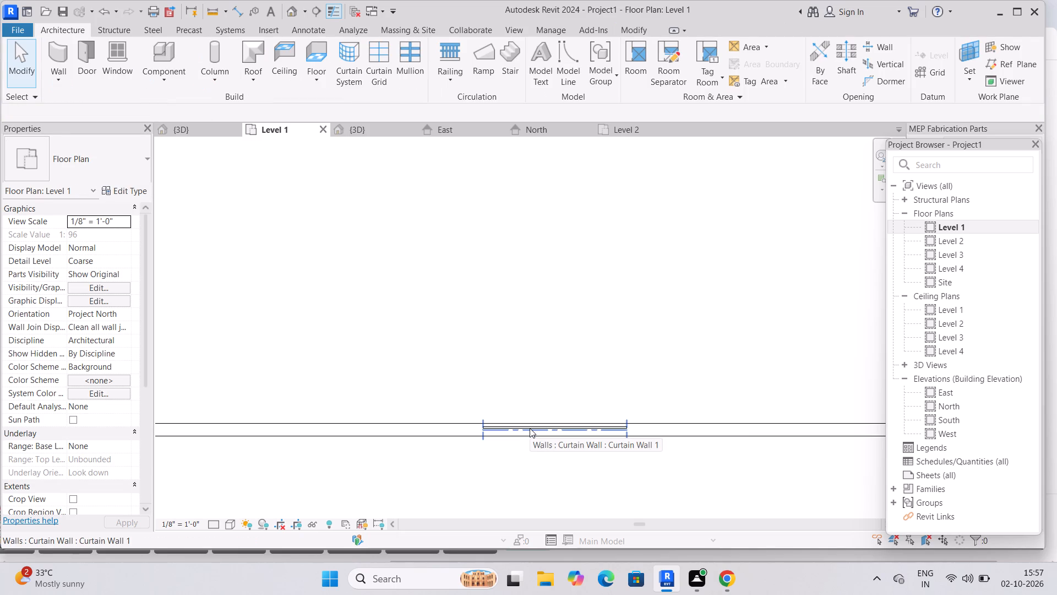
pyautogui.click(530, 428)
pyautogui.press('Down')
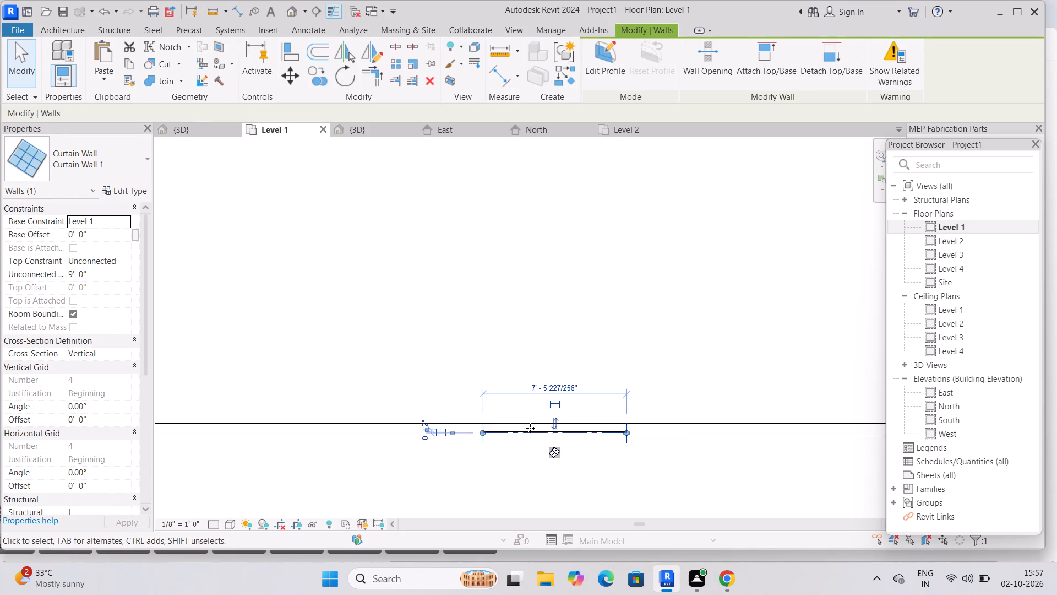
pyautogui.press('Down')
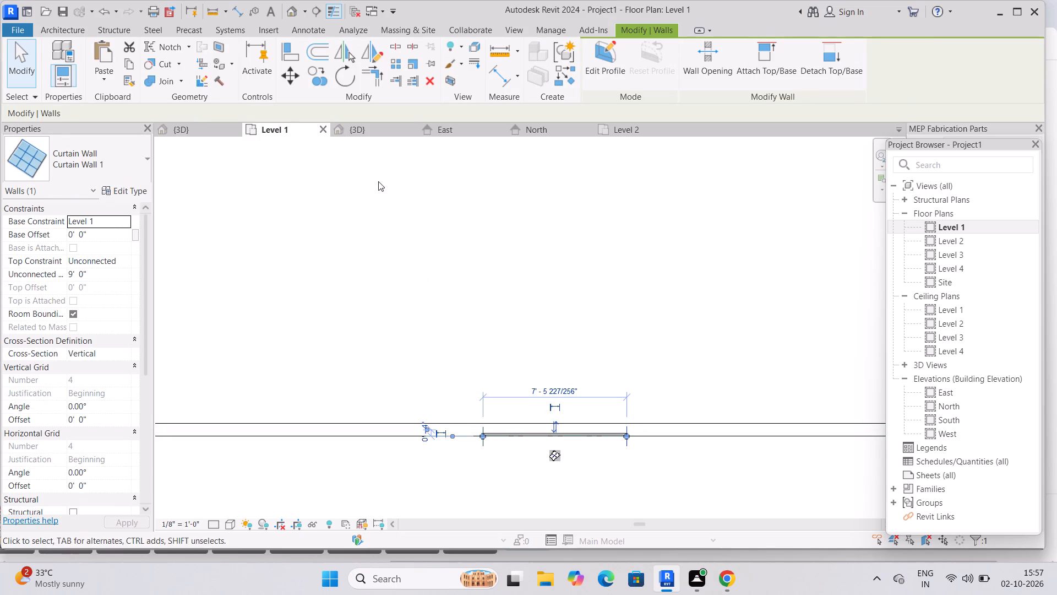
# Delete the curtain wall on the Level 1 front wall in the 3D view.
pyautogui.click(362, 134)
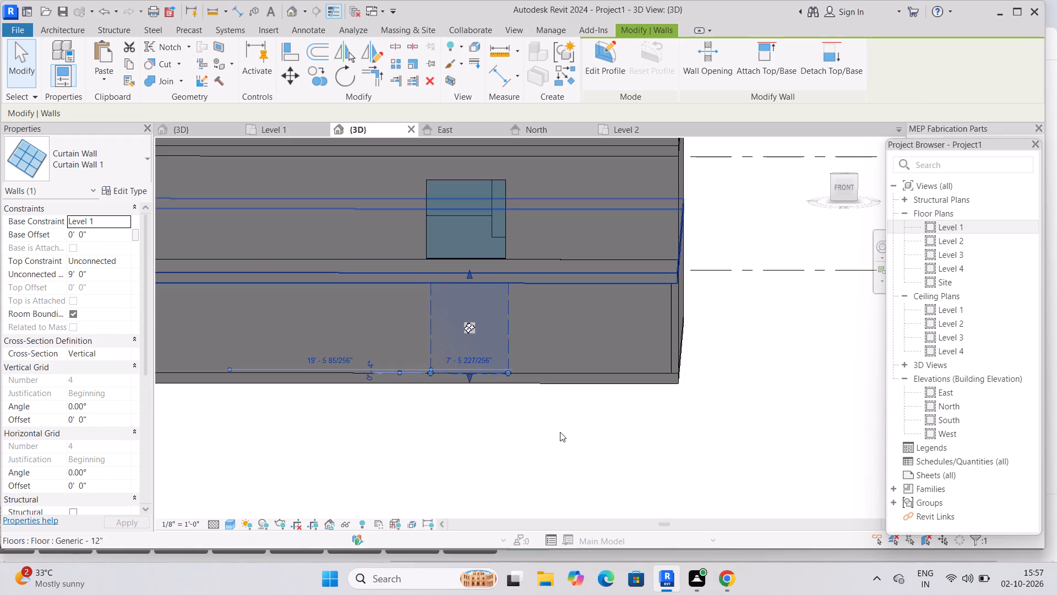
pyautogui.click(560, 432)
pyautogui.click(488, 343)
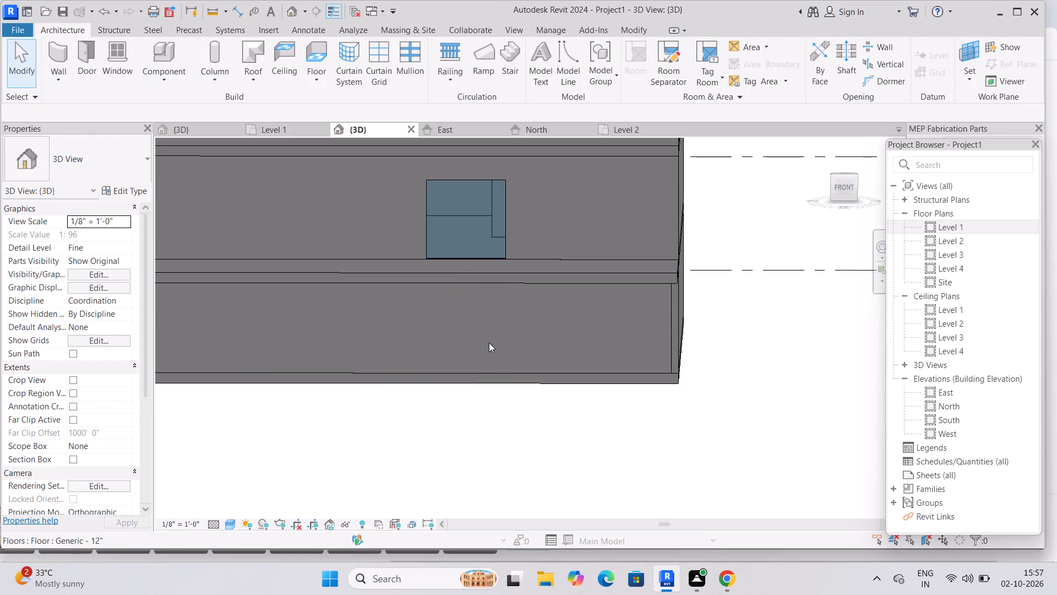
pyautogui.click(478, 301)
pyautogui.click(466, 368)
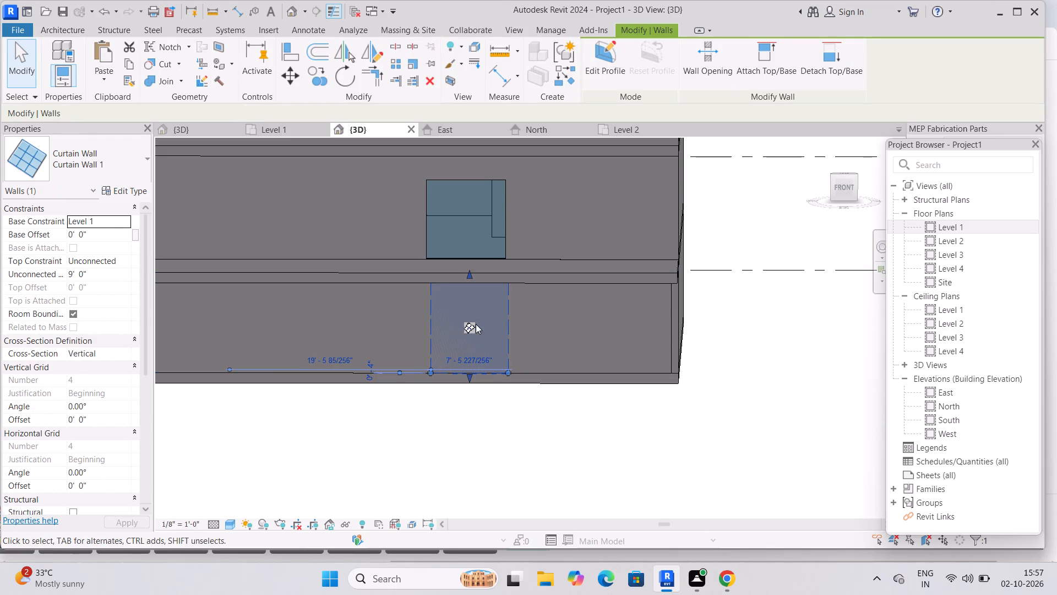
pyautogui.press('Delete')
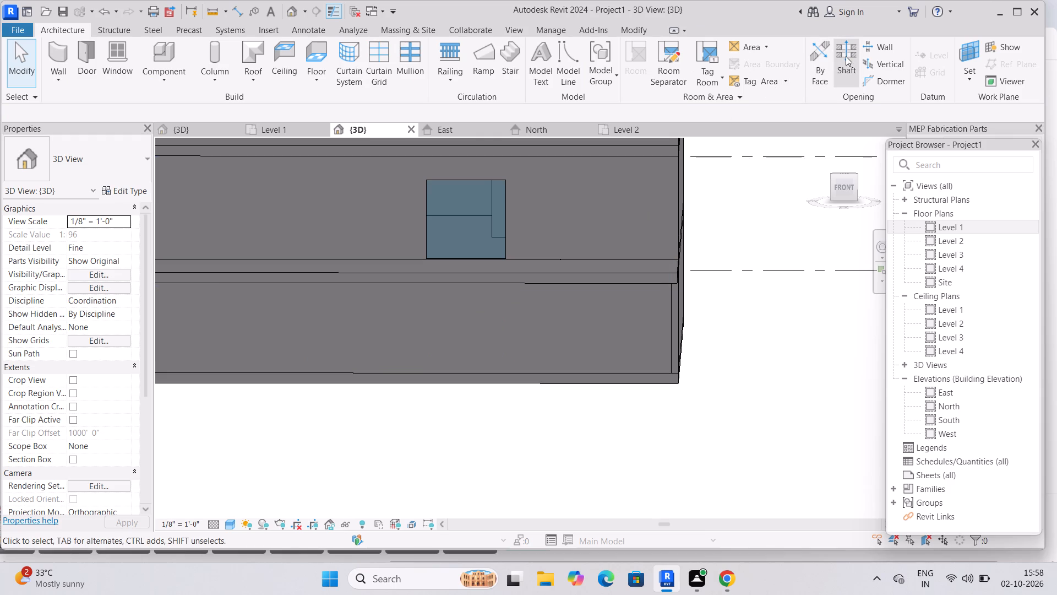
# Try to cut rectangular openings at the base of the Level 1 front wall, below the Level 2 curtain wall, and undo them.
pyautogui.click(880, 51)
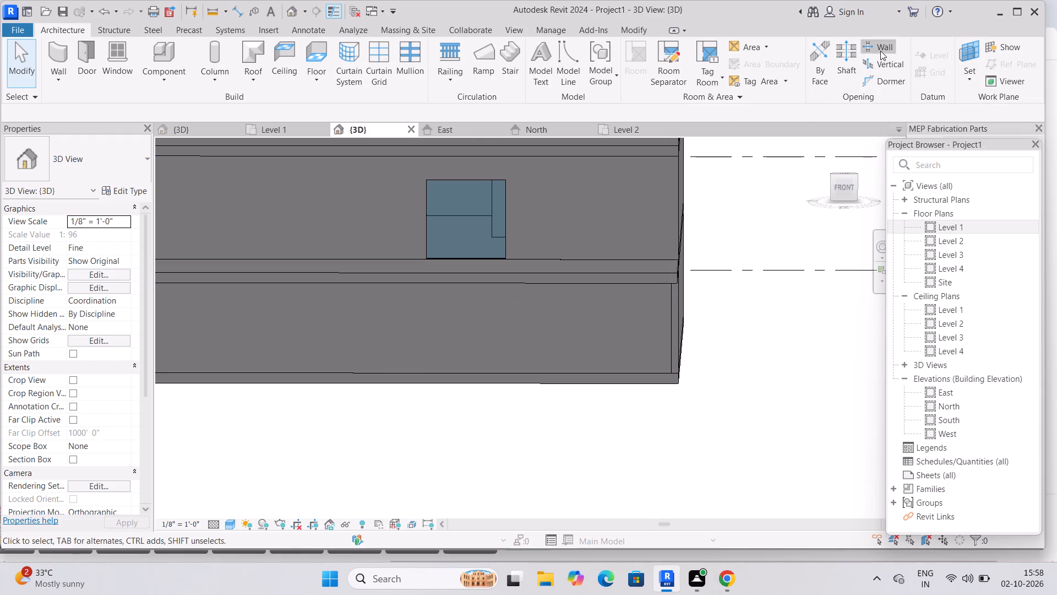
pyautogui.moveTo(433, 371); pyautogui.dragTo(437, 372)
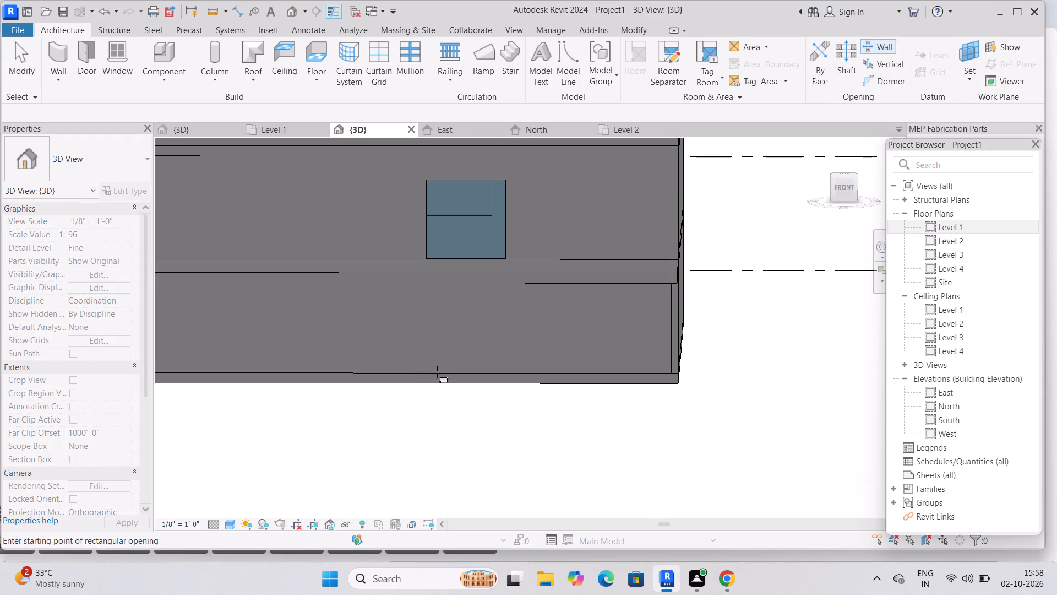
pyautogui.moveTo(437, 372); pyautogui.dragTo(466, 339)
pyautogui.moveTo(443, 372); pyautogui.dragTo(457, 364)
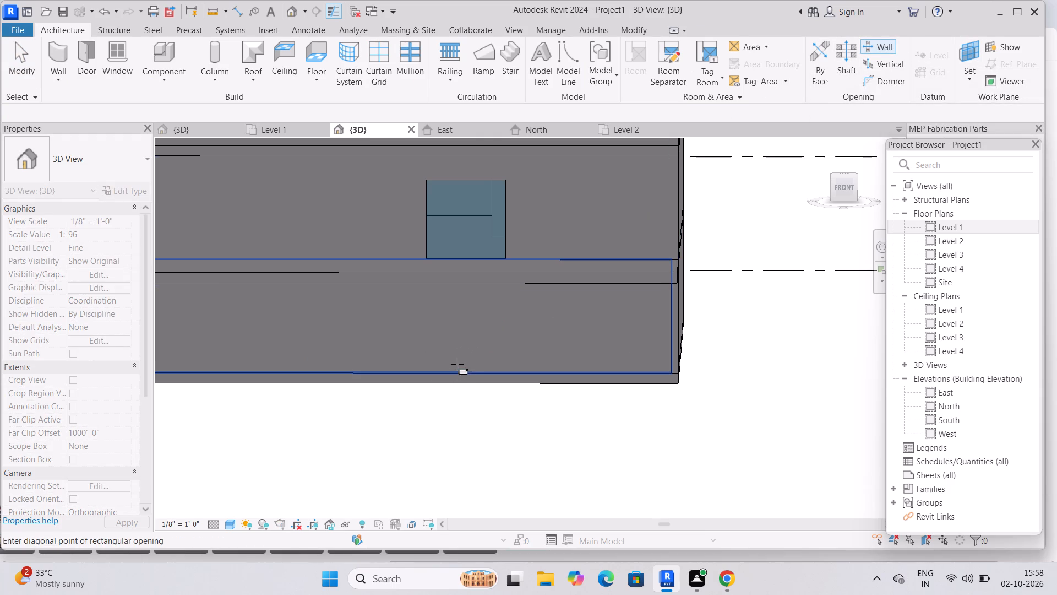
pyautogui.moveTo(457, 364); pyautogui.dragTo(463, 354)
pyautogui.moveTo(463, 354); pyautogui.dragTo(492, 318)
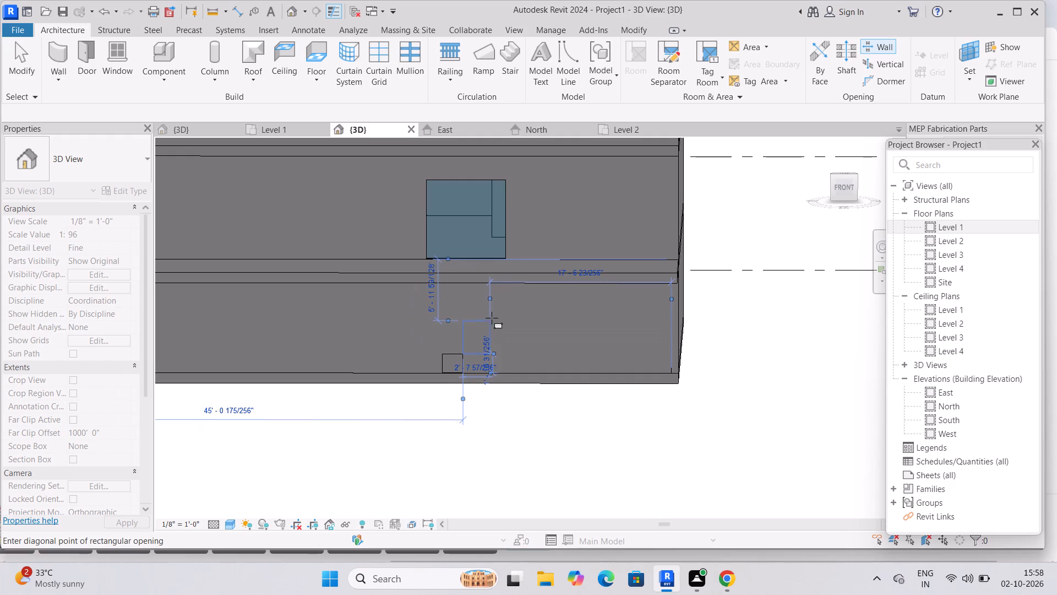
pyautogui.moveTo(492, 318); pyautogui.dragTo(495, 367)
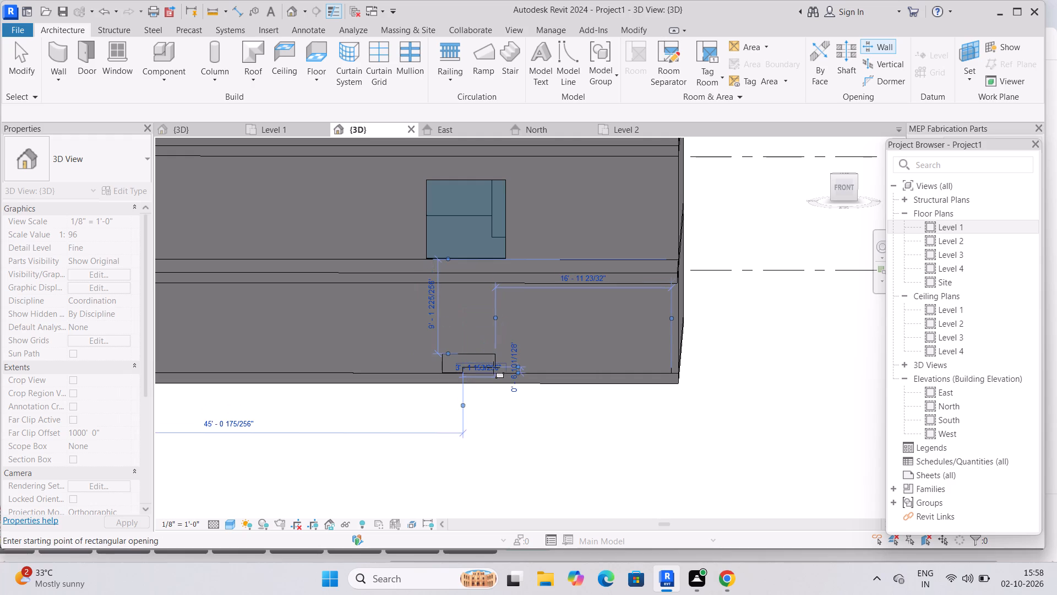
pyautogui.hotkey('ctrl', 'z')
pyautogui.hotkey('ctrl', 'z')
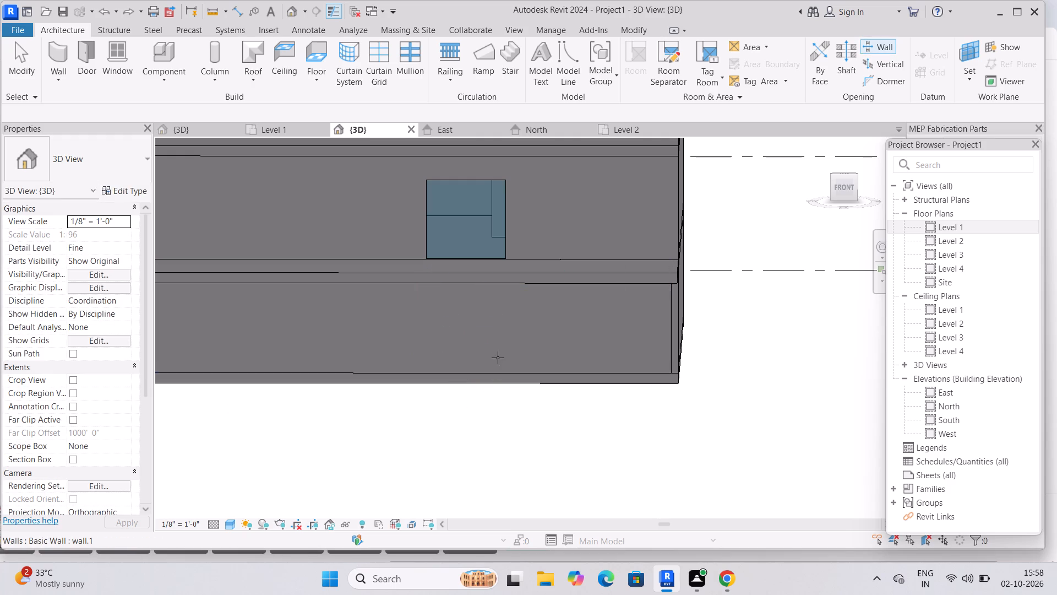
# Cut a rectangular opening about 6' 7" wide in the Level 1 front wall, about 16' 7" from its right-hand end and 2' 5" below its top.
pyautogui.click(883, 43)
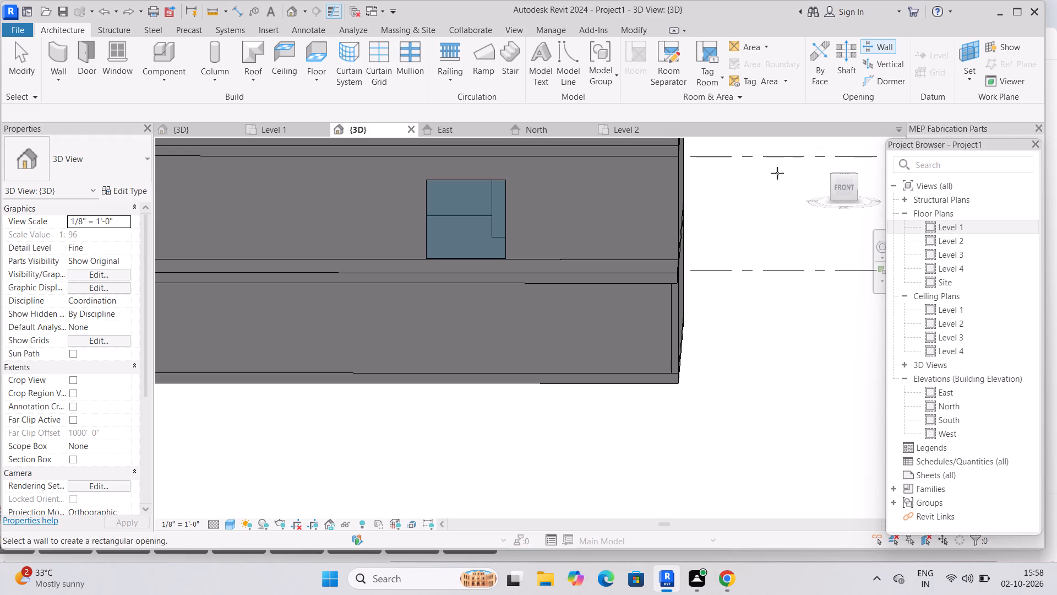
pyautogui.click(432, 372)
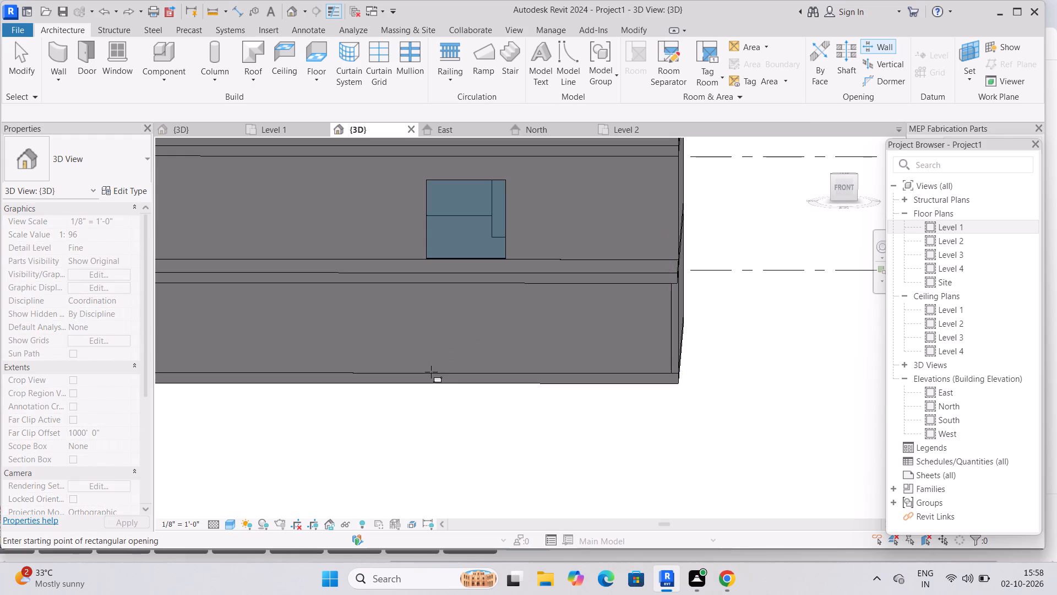
pyautogui.moveTo(431, 372); pyautogui.dragTo(509, 304)
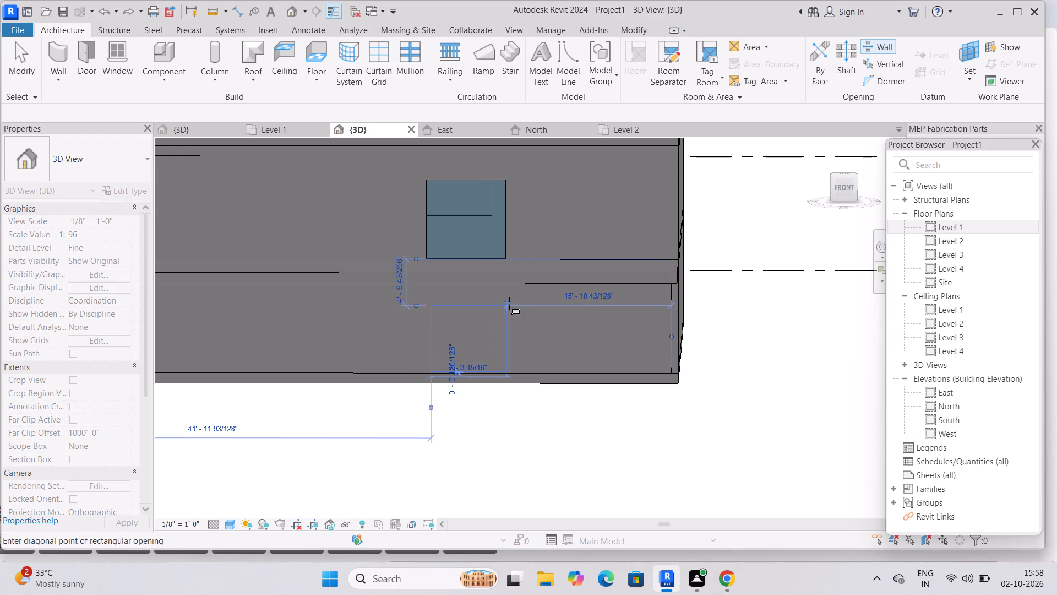
pyautogui.moveTo(509, 304); pyautogui.dragTo(499, 284)
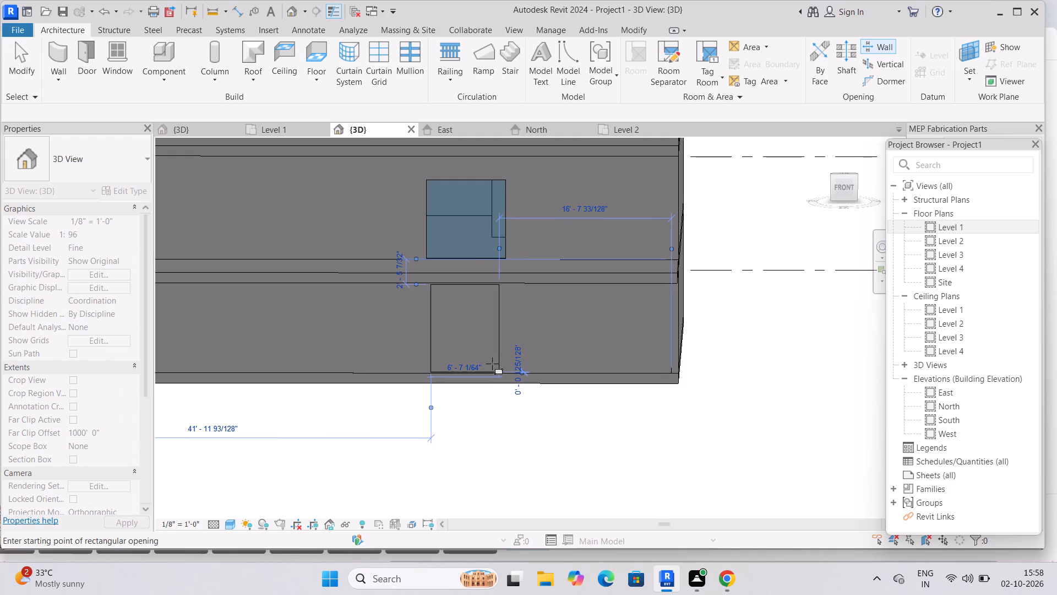
pyautogui.click(495, 339)
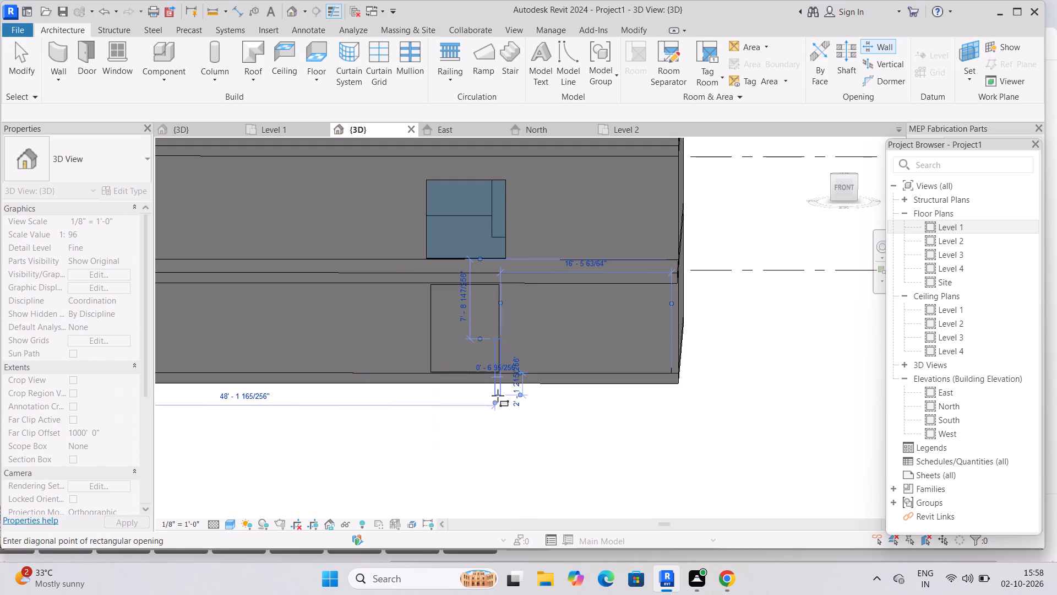
pyautogui.press('Escape')
# Save the project as Project1 in the English-Imperial folder.
pyautogui.press('Return')
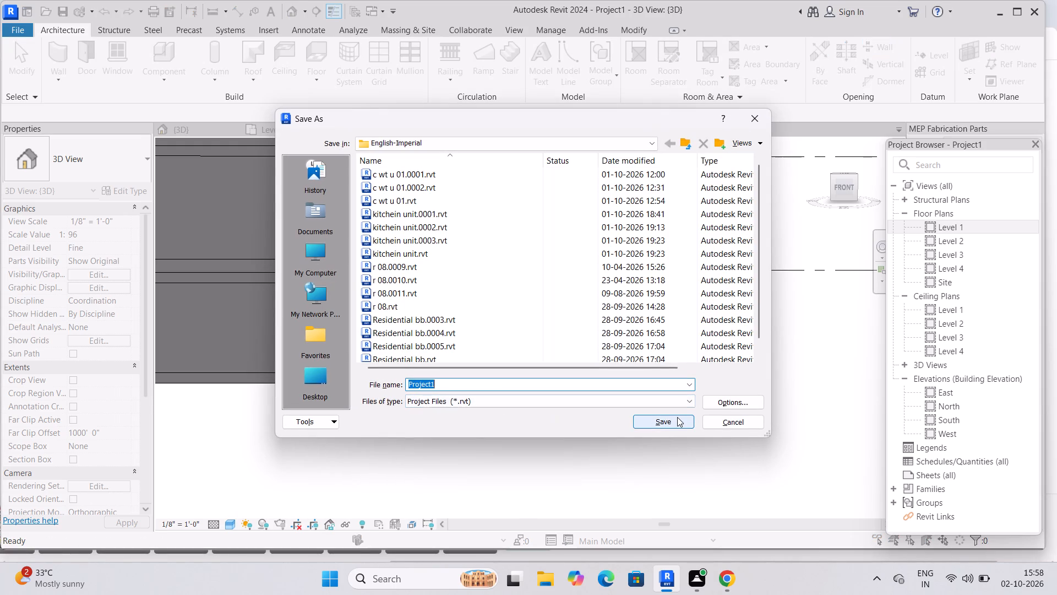
pyautogui.click(677, 417)
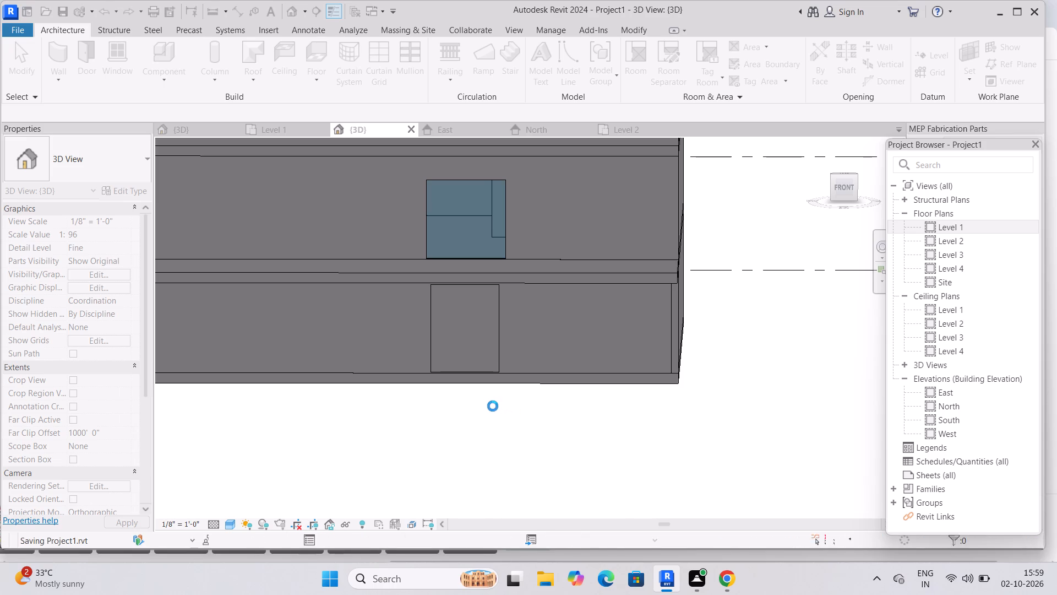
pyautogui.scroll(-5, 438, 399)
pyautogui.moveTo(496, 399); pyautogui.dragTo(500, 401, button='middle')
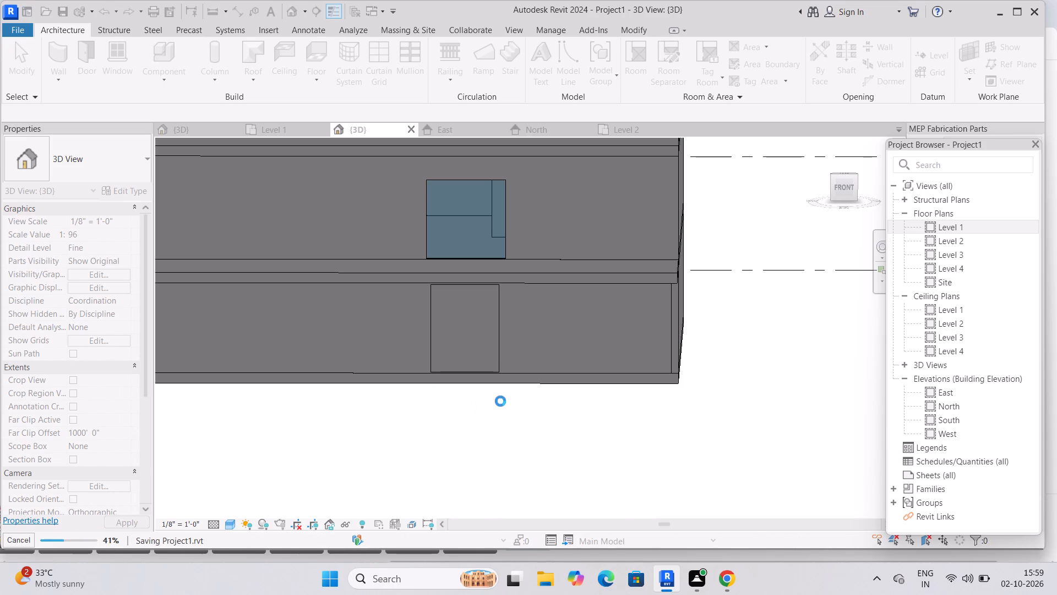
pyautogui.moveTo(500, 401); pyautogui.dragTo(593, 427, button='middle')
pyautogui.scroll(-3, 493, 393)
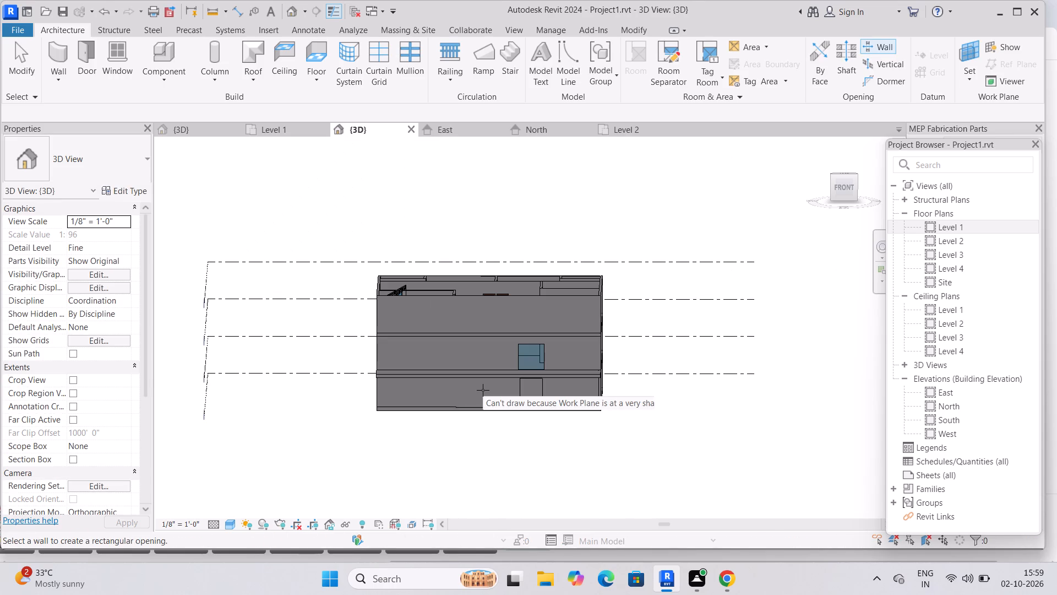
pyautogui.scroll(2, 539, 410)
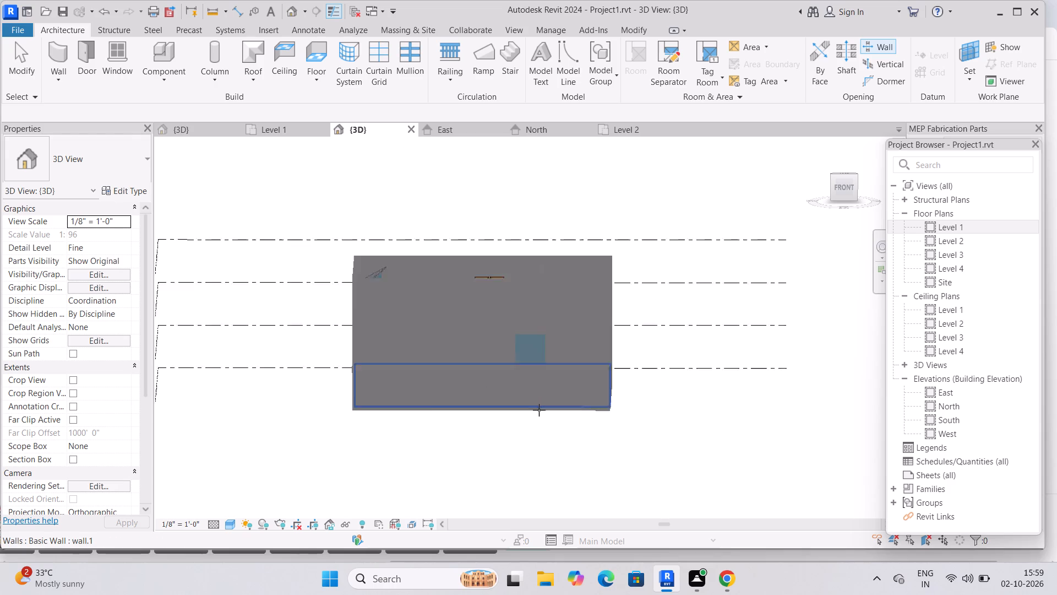
# Examine the Level 1 front wall opening below the Level 2 curtain wall up close and from an angle.
pyautogui.scroll(11, 539, 410)
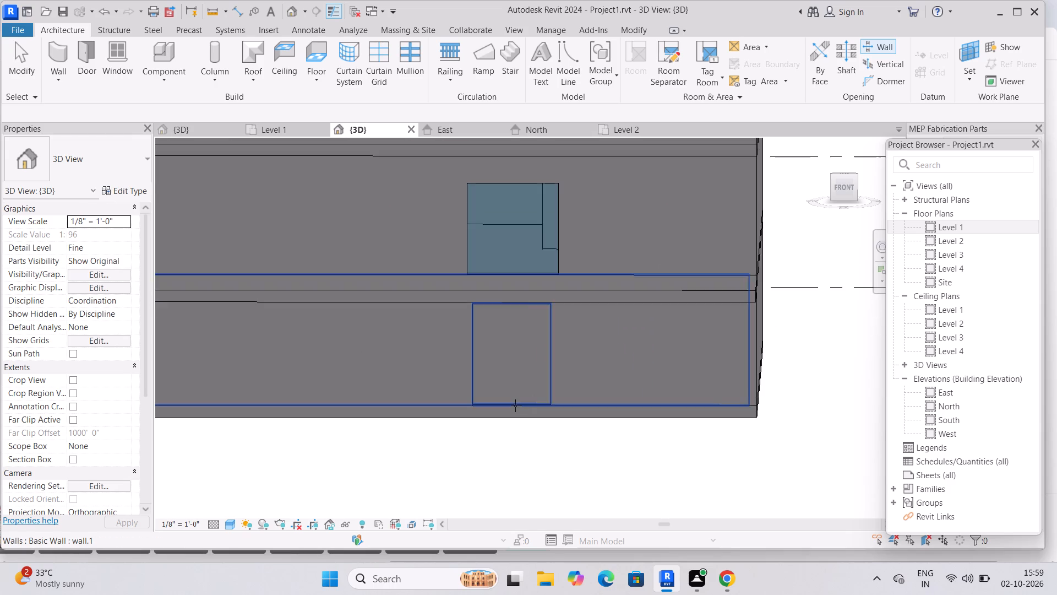
pyautogui.scroll(2, 515, 405)
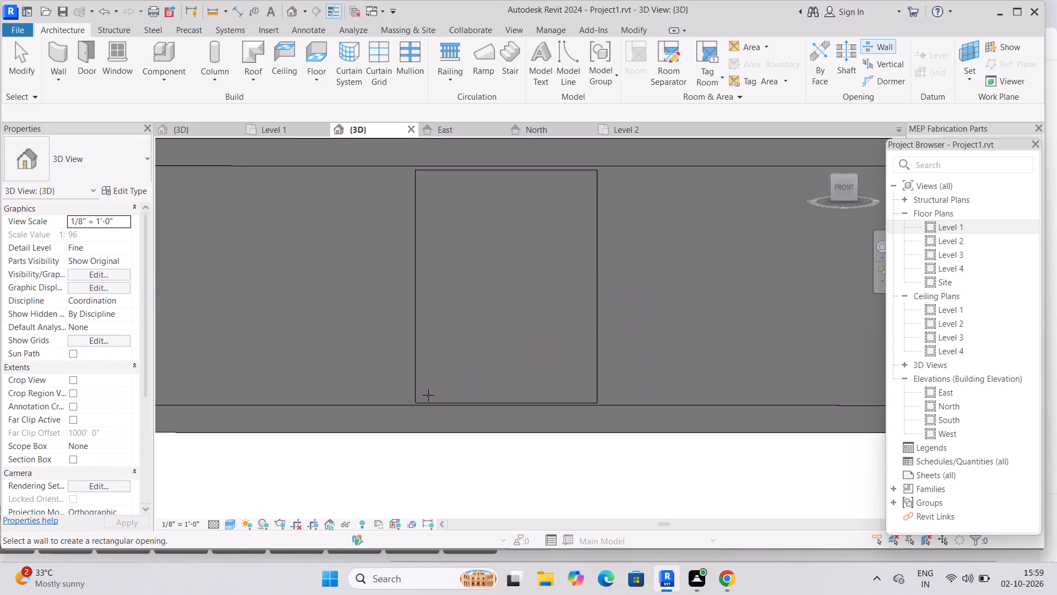
pyautogui.moveTo(581, 339); pyautogui.dragTo(552, 474, button='middle')
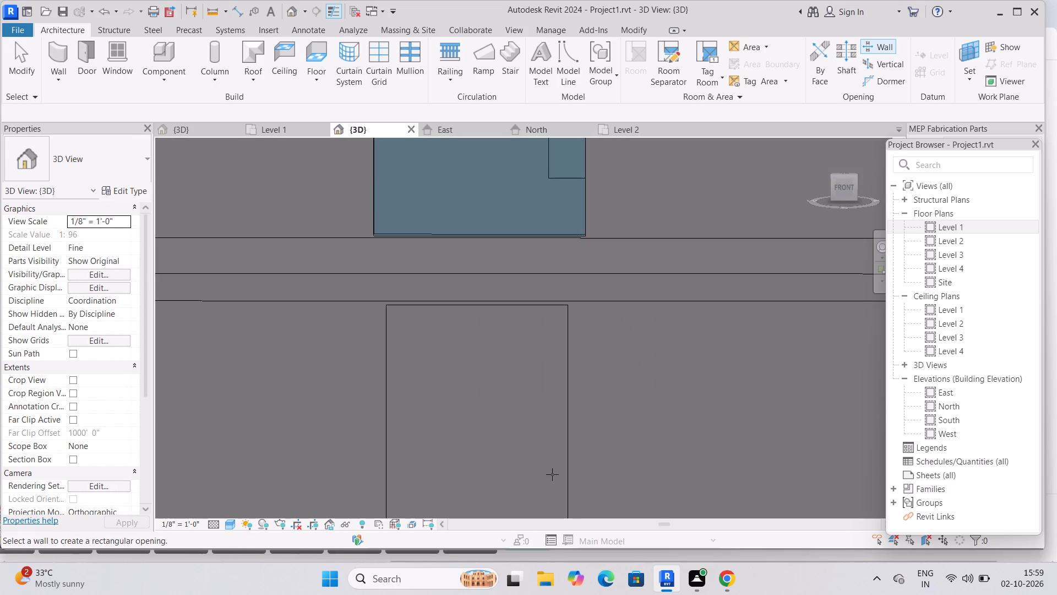
pyautogui.moveTo(554, 440); pyautogui.dragTo(557, 423, button='middle')
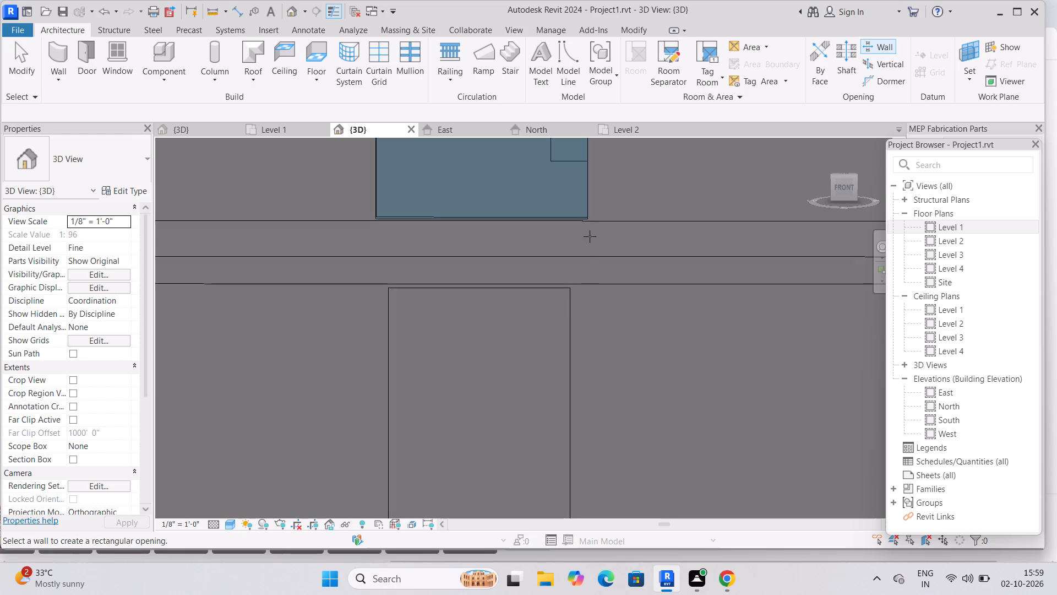
pyautogui.click(584, 213)
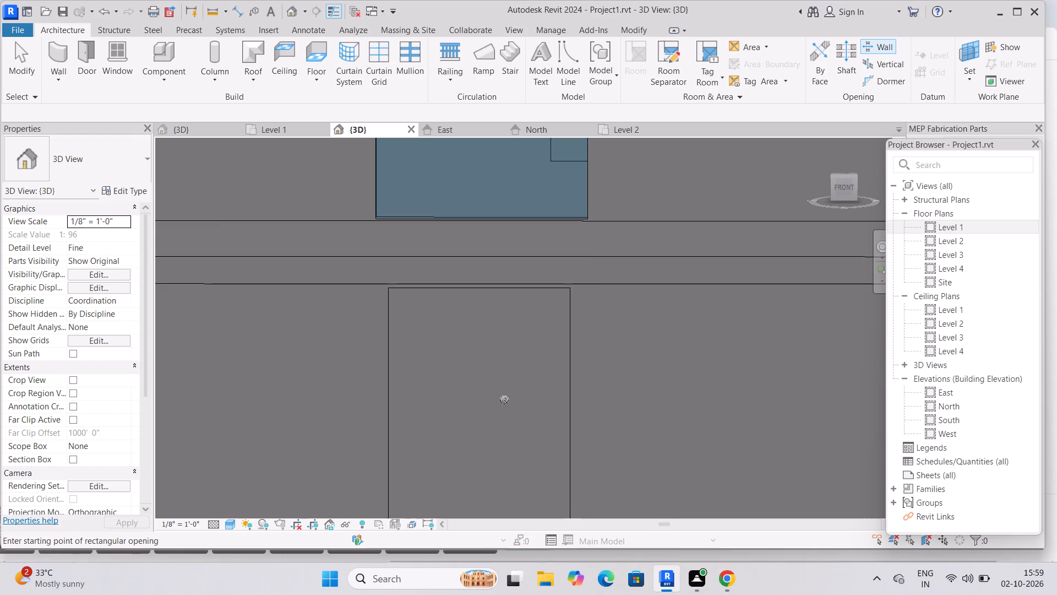
pyautogui.moveTo(504, 395); pyautogui.dragTo(487, 298, button='middle')
pyautogui.moveTo(506, 355); pyautogui.dragTo(531, 358, button='middle')
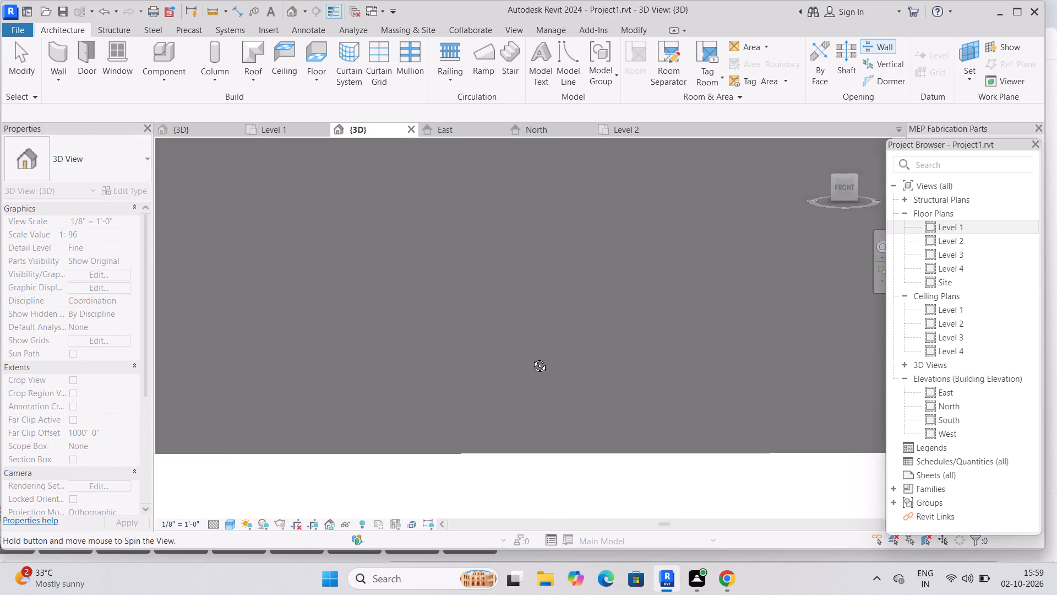
pyautogui.moveTo(531, 358); pyautogui.dragTo(543, 358, button='middle')
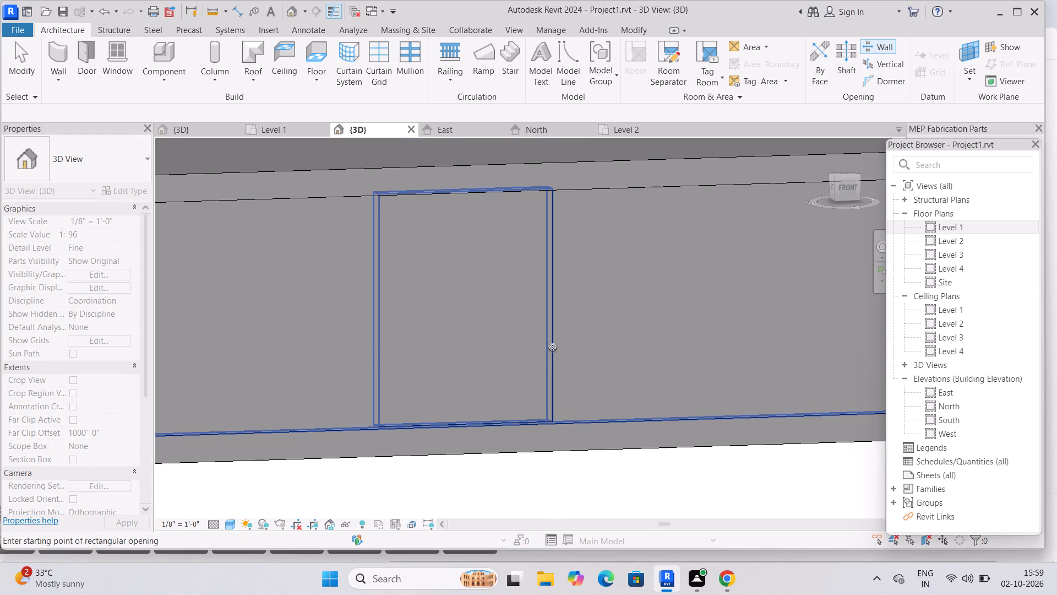
pyautogui.click(553, 348)
pyautogui.moveTo(572, 349); pyautogui.dragTo(550, 461, button='middle')
pyautogui.scroll(-1, 549, 463)
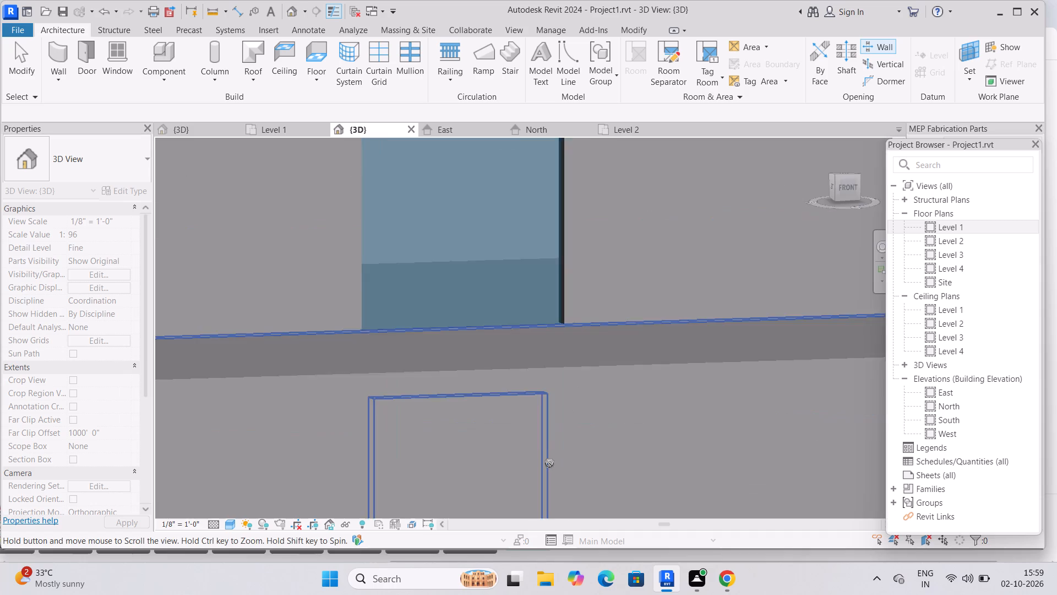
pyautogui.scroll(-3, 549, 463)
pyautogui.click(548, 464)
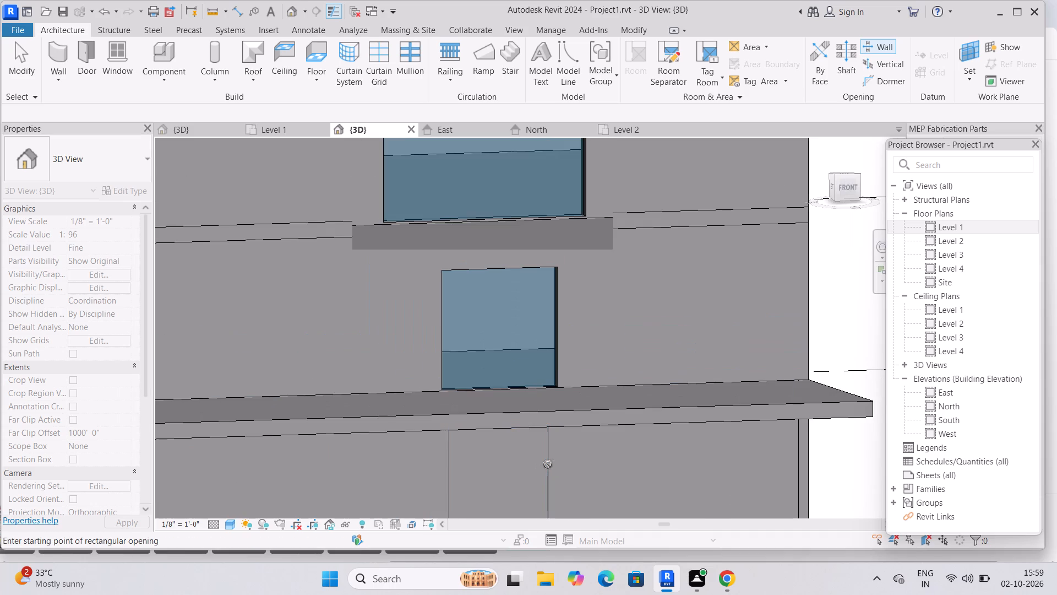
pyautogui.moveTo(548, 464); pyautogui.dragTo(545, 491, button='middle')
pyautogui.scroll(-6, 545, 491)
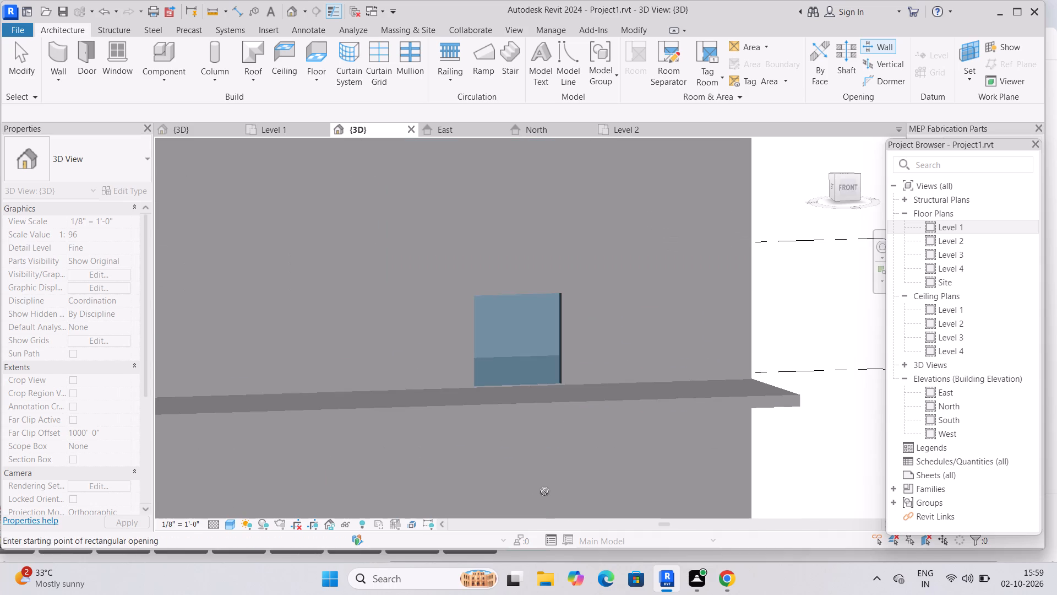
pyautogui.click(555, 489)
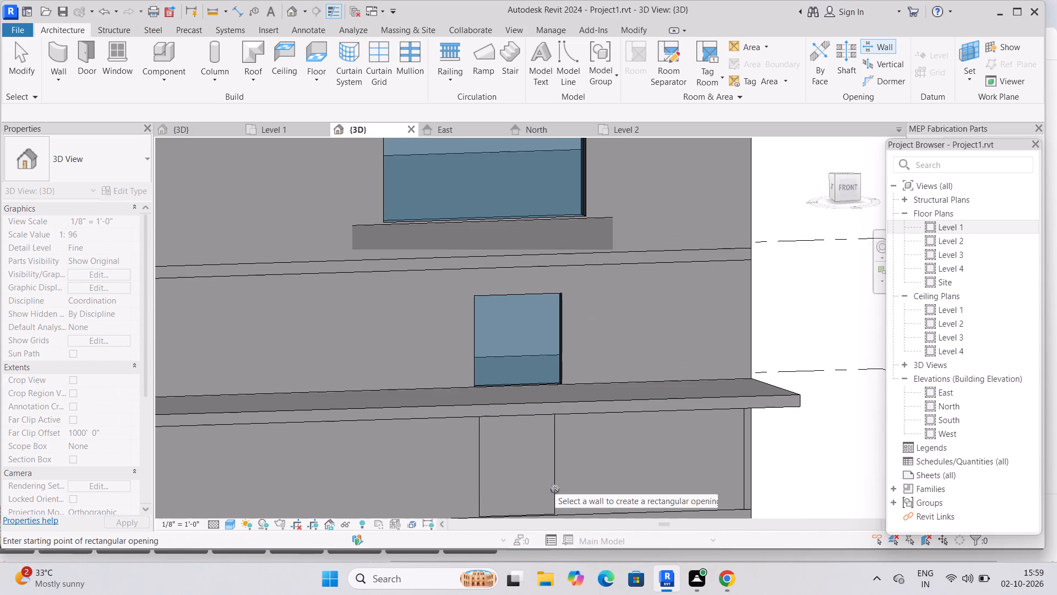
pyautogui.rightClick(555, 489)
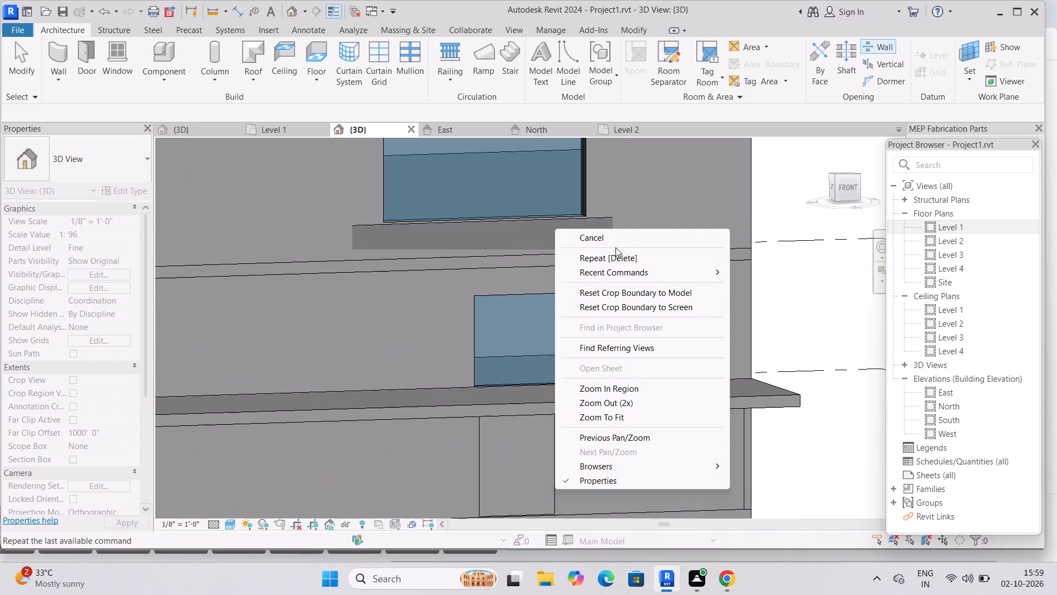
pyautogui.click(615, 239)
pyautogui.scroll(-4, 533, 464)
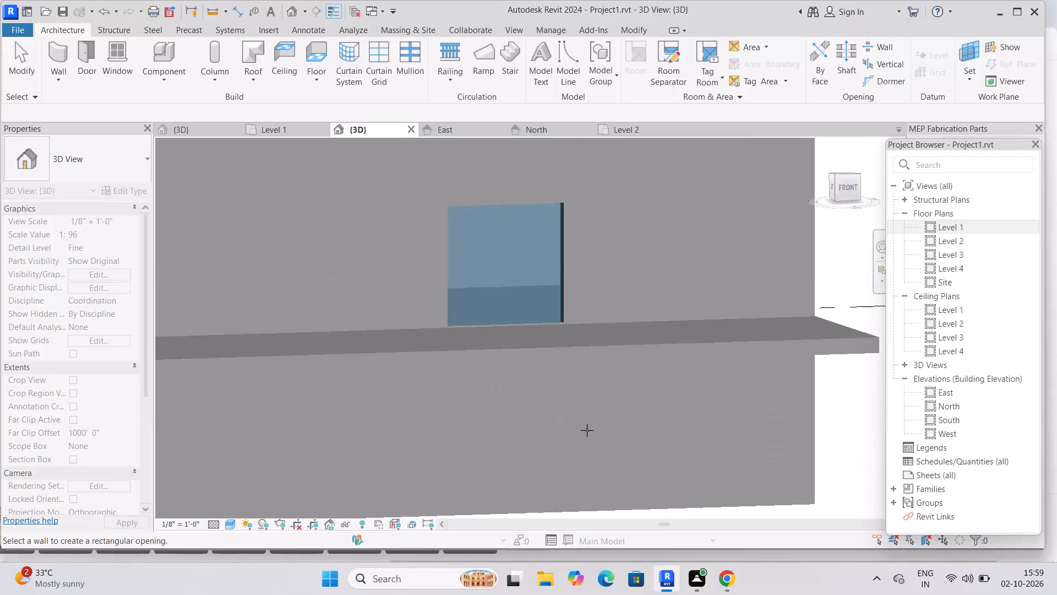
pyautogui.scroll(-8, 625, 418)
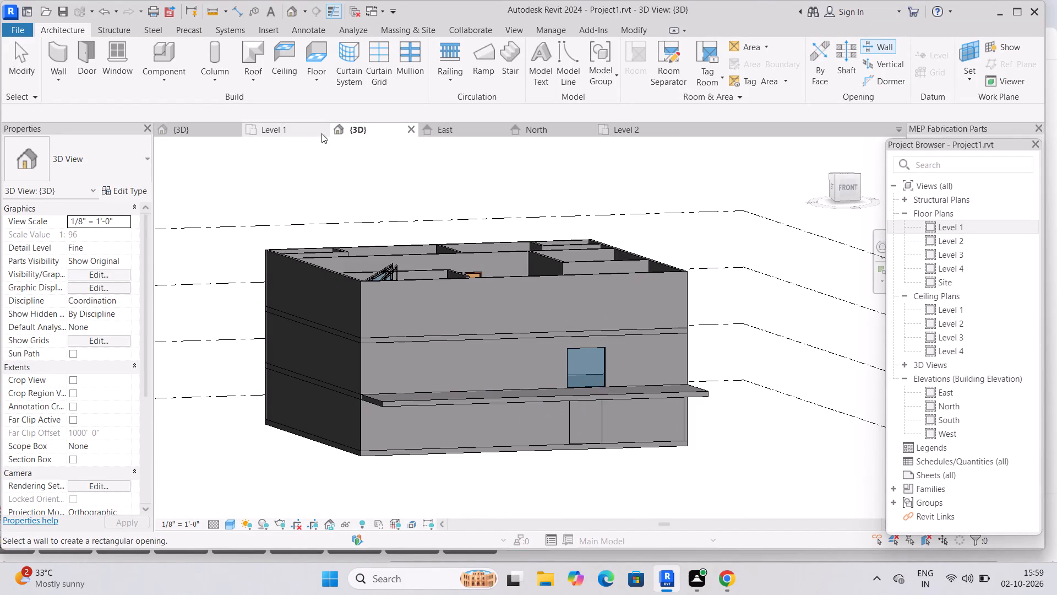
# In the Level 1 plan, draw a Curtain Wall 1 across the full width of the front wall opening, along its outer face, 9' 0" high.
pyautogui.click(287, 129)
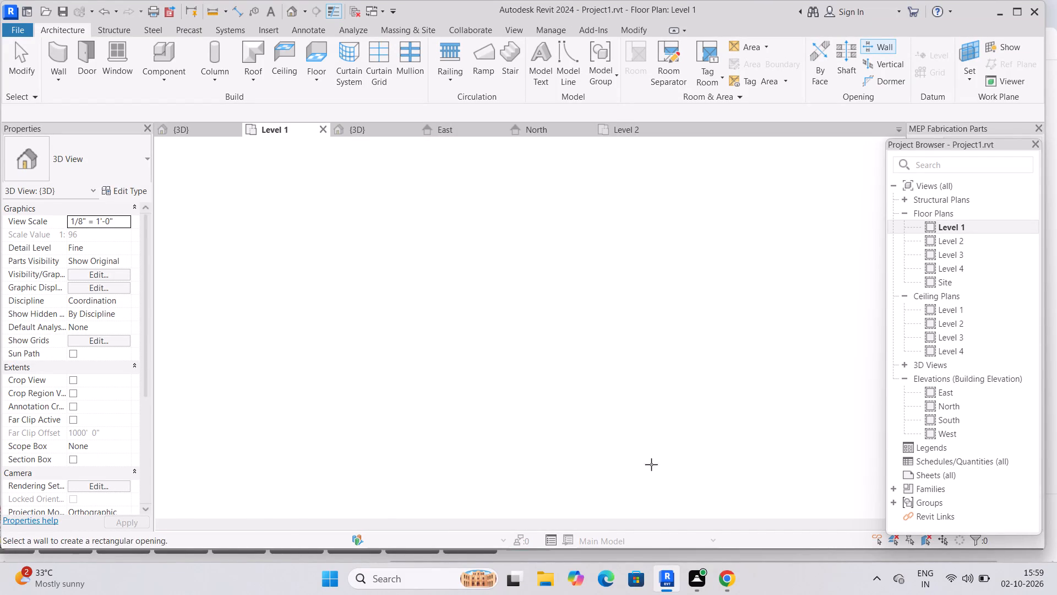
pyautogui.click(531, 426)
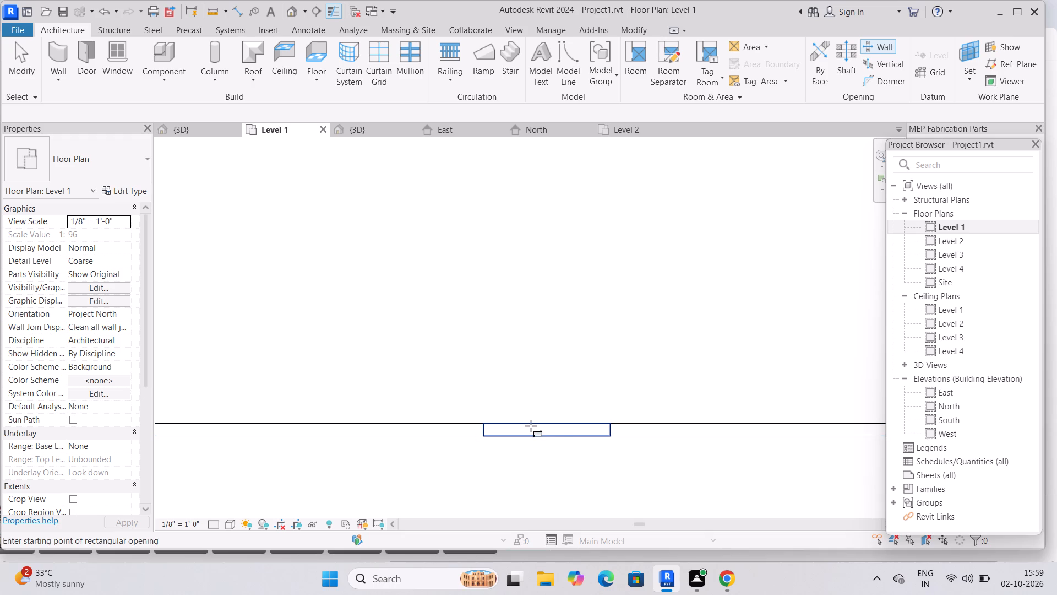
pyautogui.click(49, 53)
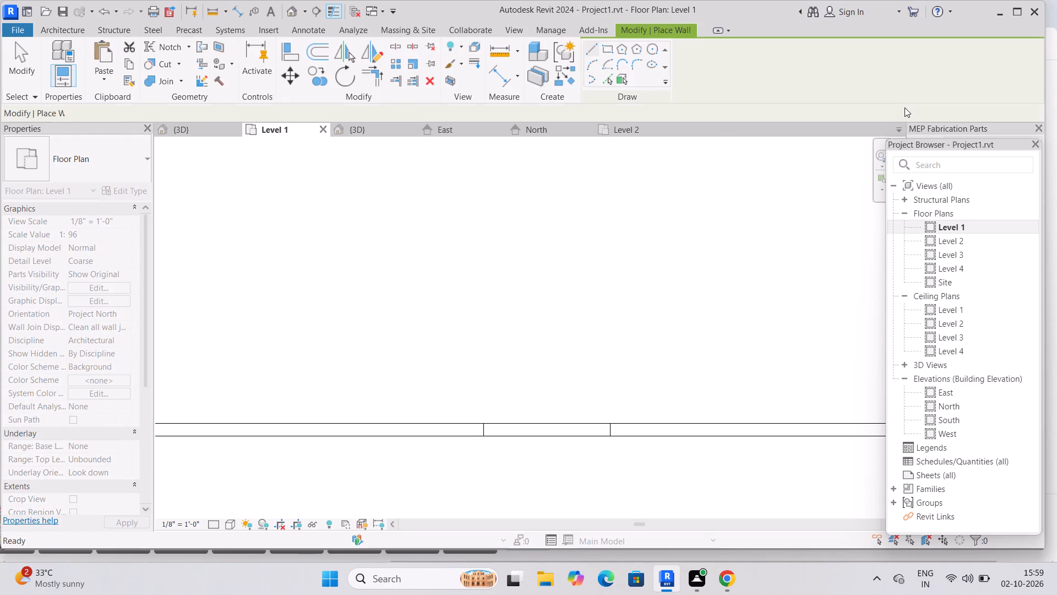
pyautogui.click(593, 50)
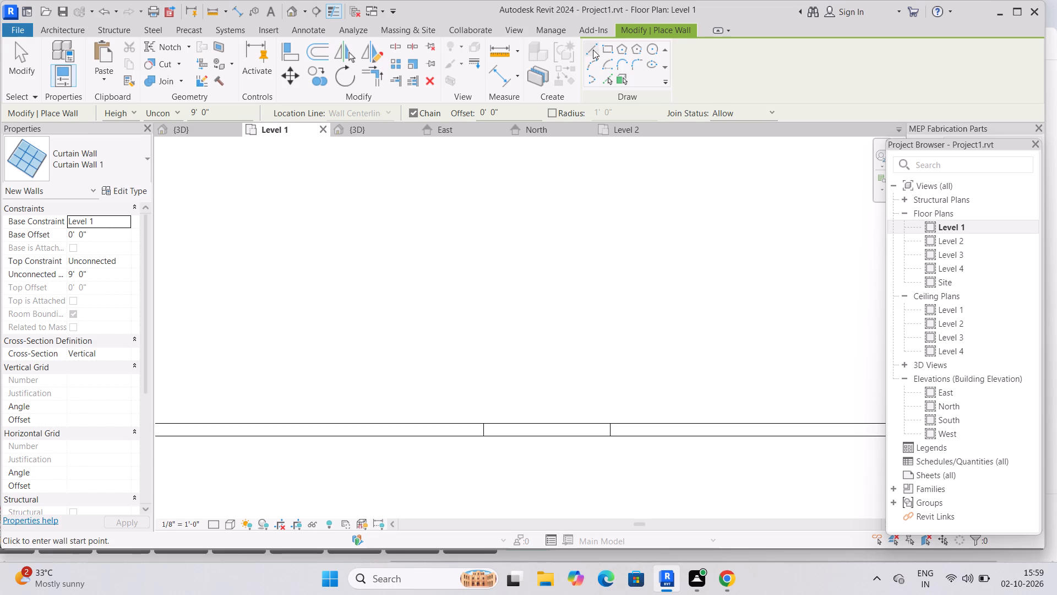
pyautogui.click(486, 438)
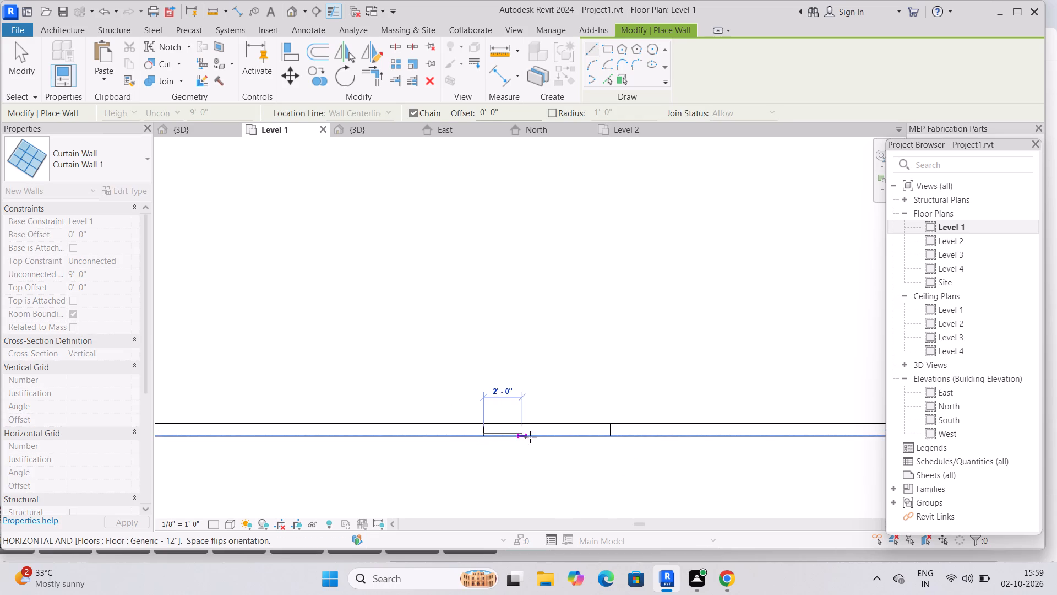
pyautogui.click(613, 438)
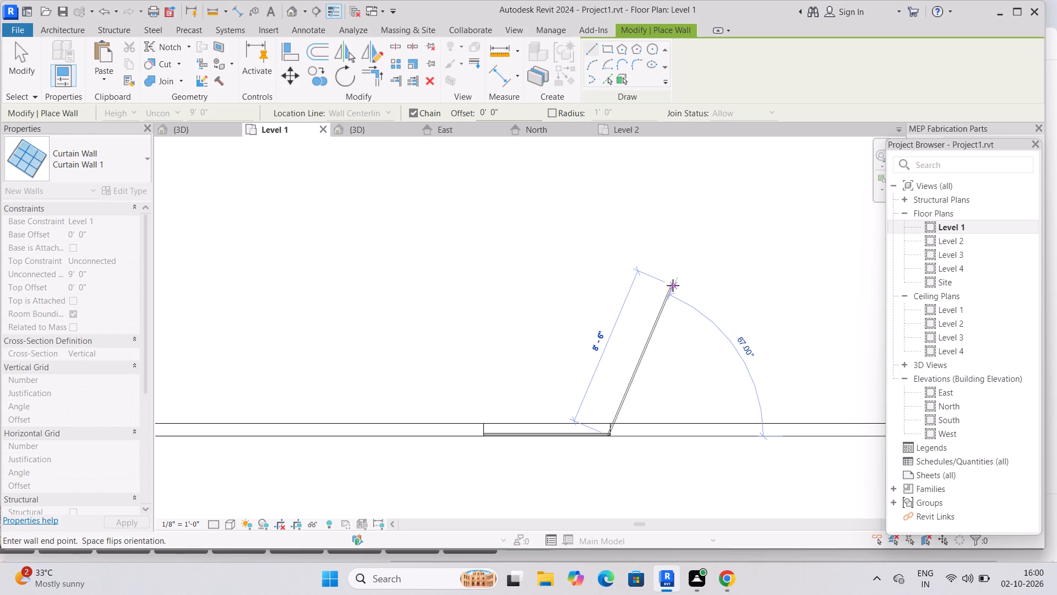
pyautogui.press('Escape')
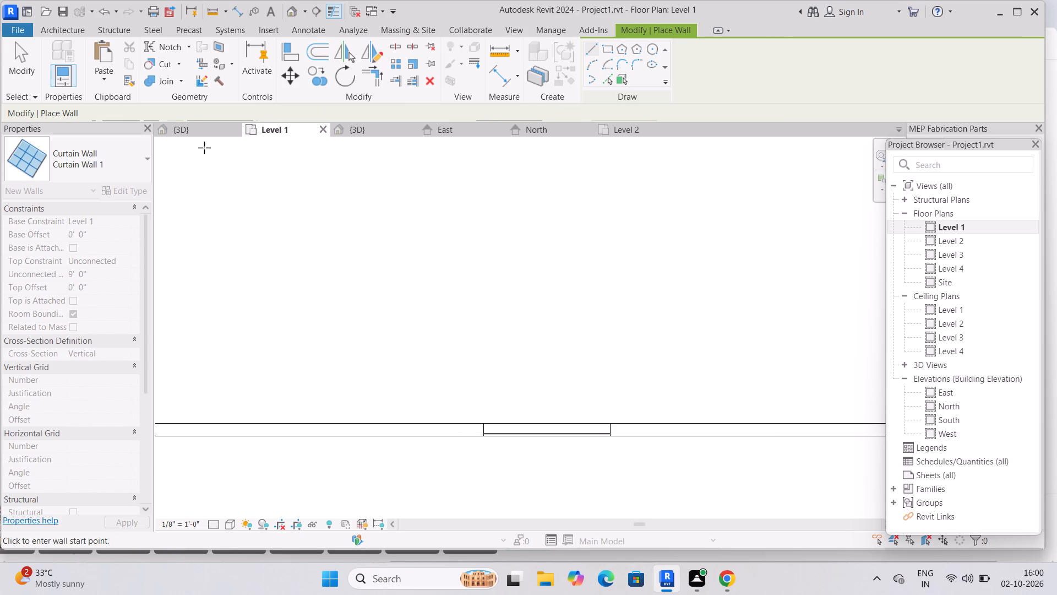
pyautogui.click(351, 128)
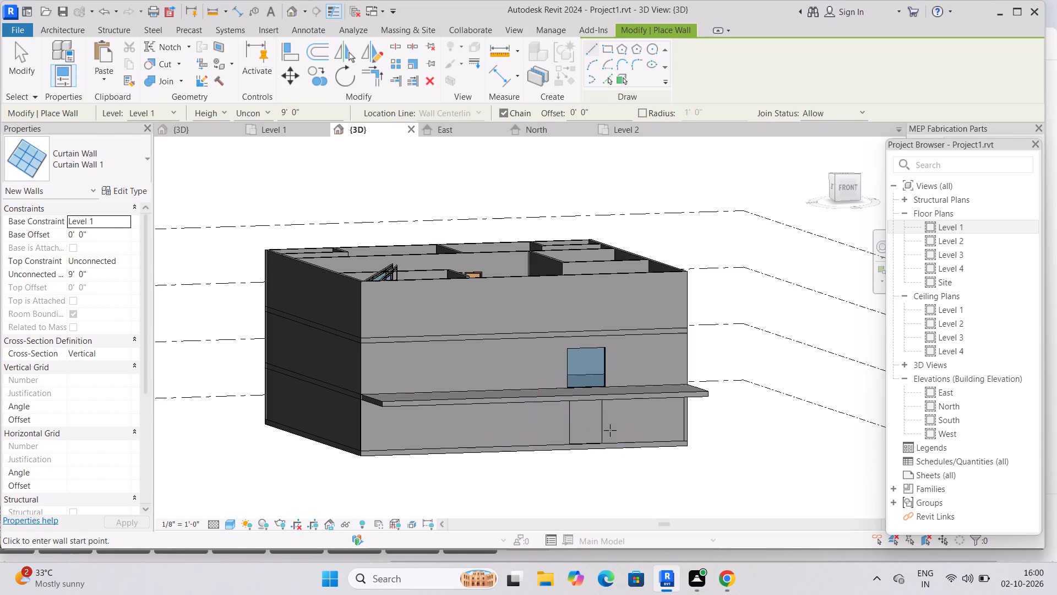
pyautogui.press('Escape')
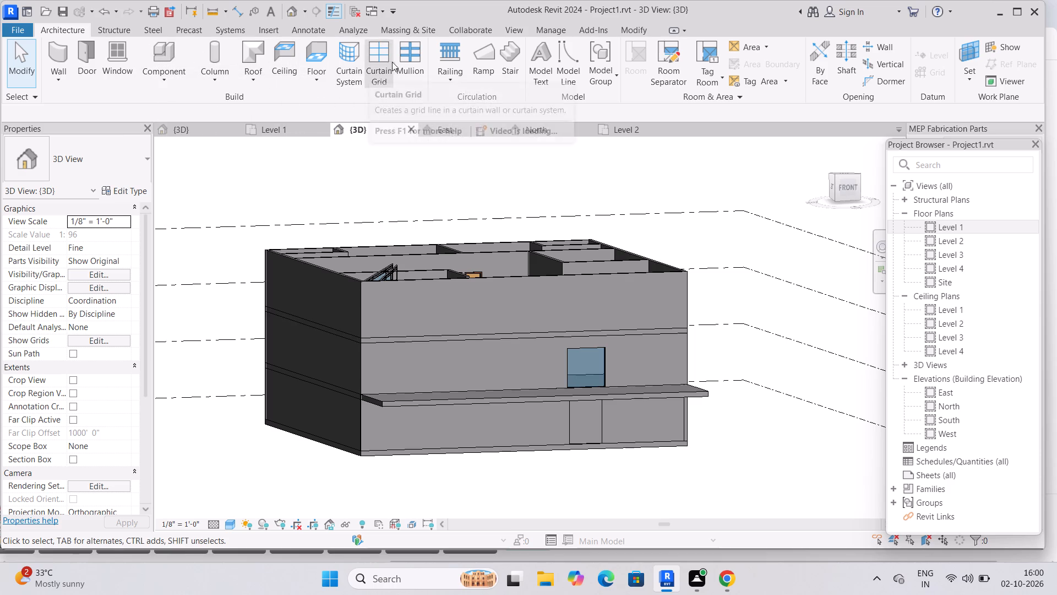
# Place 2.5" x 5" rectangular mullions along both side edges and the bottom edge of the Level 2 front curtain wall.
pyautogui.click(408, 58)
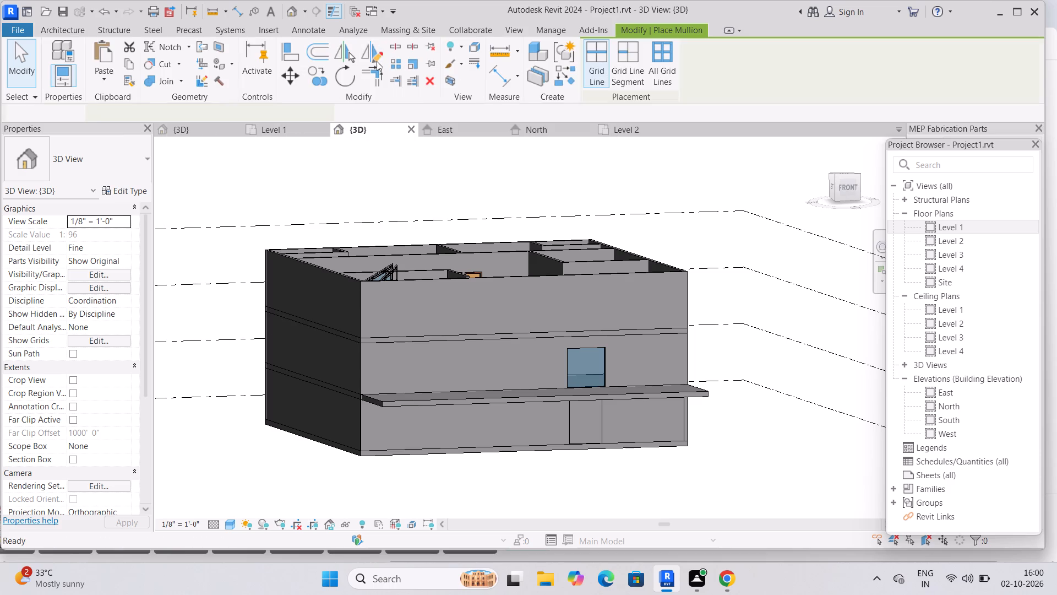
pyautogui.click(602, 381)
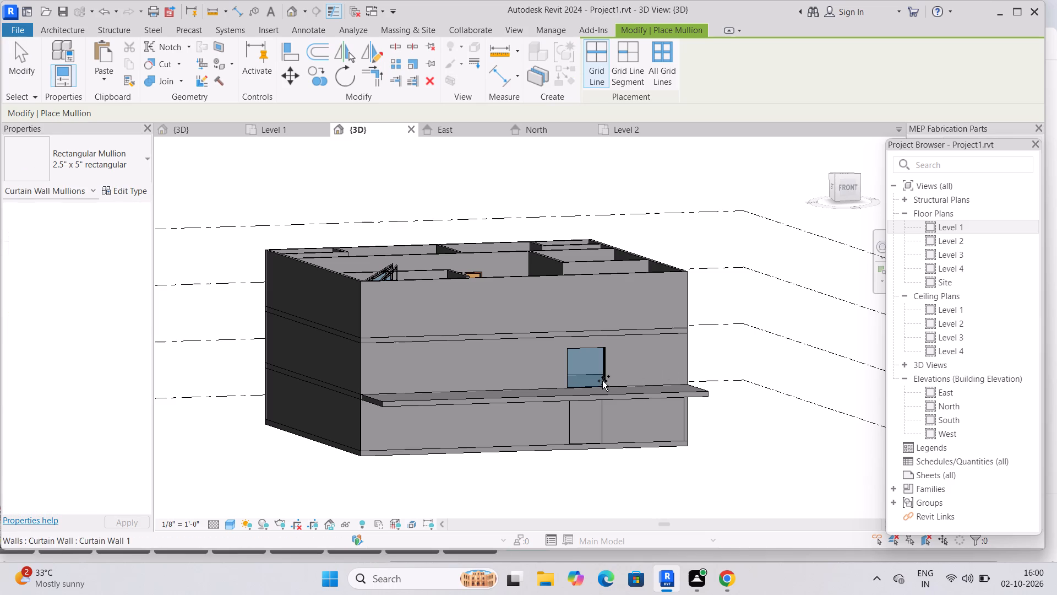
pyautogui.moveTo(641, 387); pyautogui.dragTo(584, 397, button='middle')
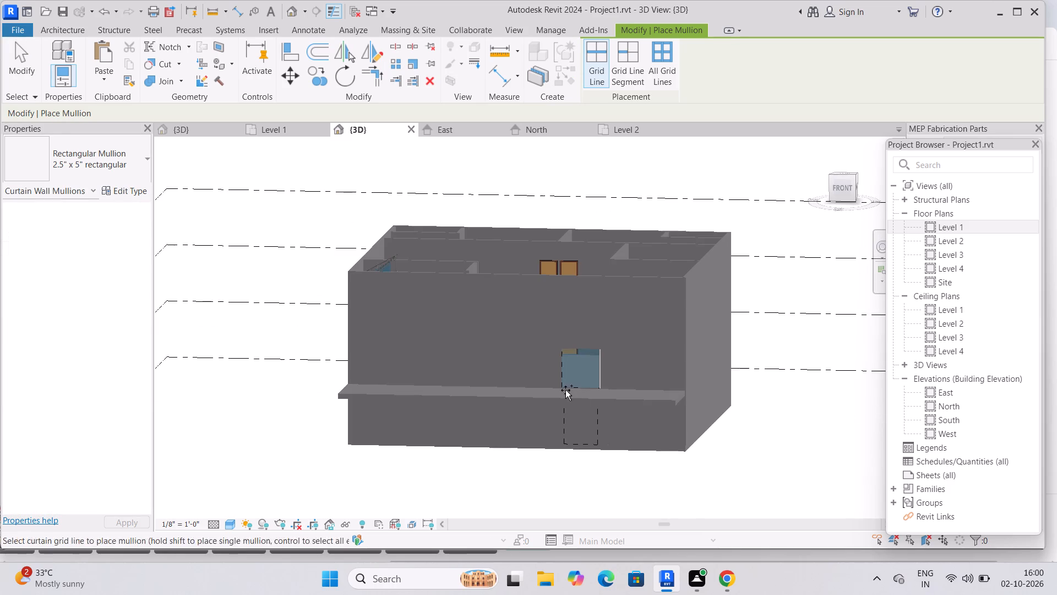
pyautogui.click(571, 385)
pyautogui.click(561, 381)
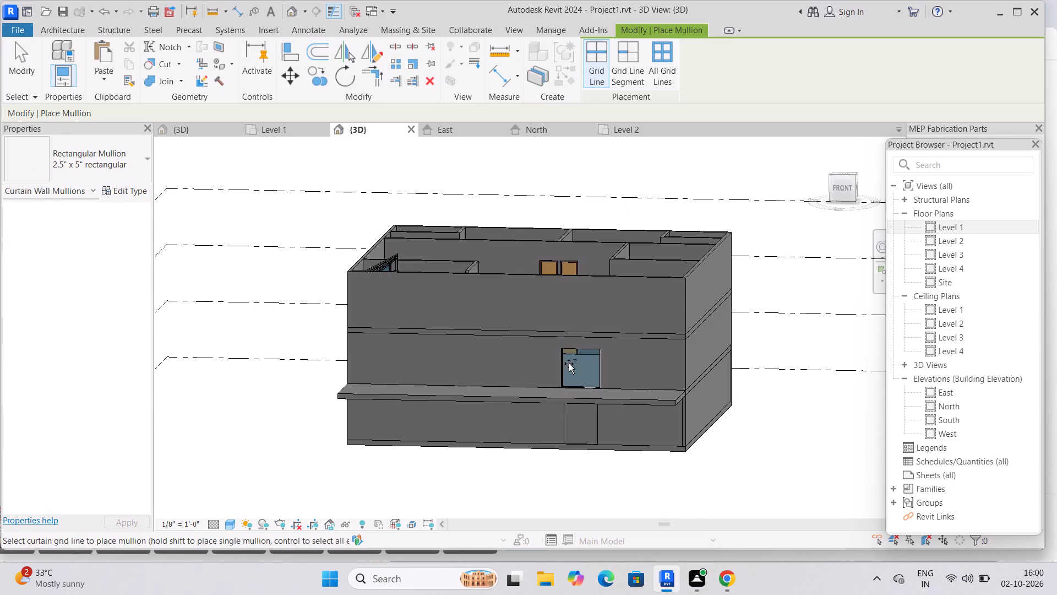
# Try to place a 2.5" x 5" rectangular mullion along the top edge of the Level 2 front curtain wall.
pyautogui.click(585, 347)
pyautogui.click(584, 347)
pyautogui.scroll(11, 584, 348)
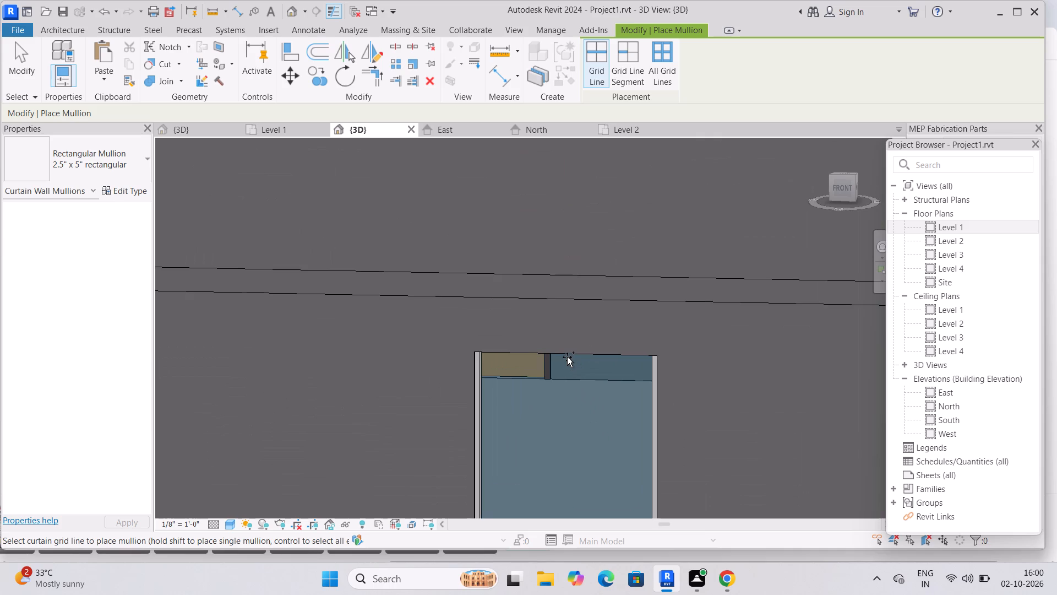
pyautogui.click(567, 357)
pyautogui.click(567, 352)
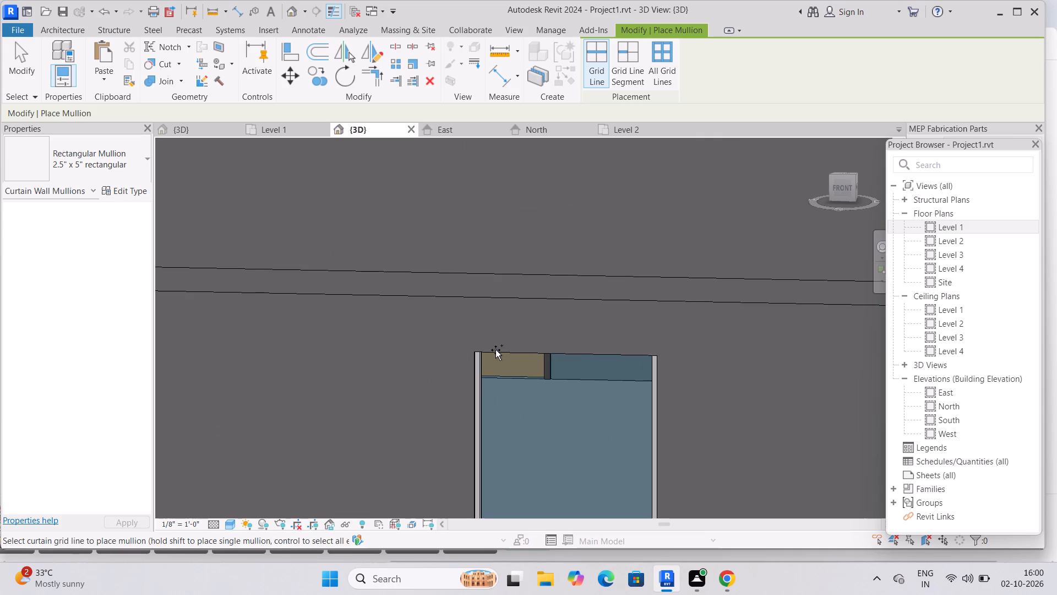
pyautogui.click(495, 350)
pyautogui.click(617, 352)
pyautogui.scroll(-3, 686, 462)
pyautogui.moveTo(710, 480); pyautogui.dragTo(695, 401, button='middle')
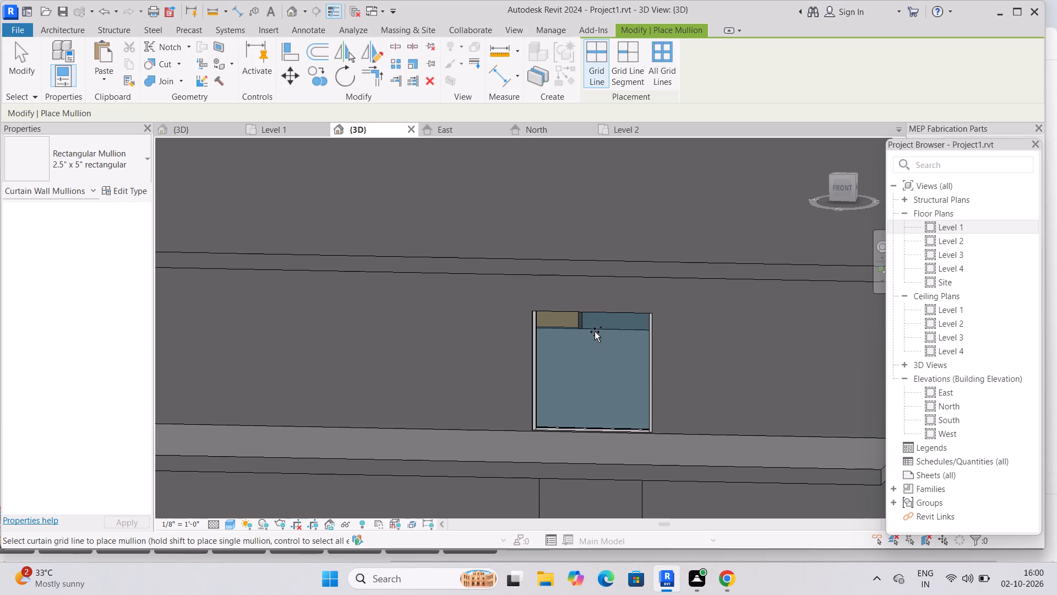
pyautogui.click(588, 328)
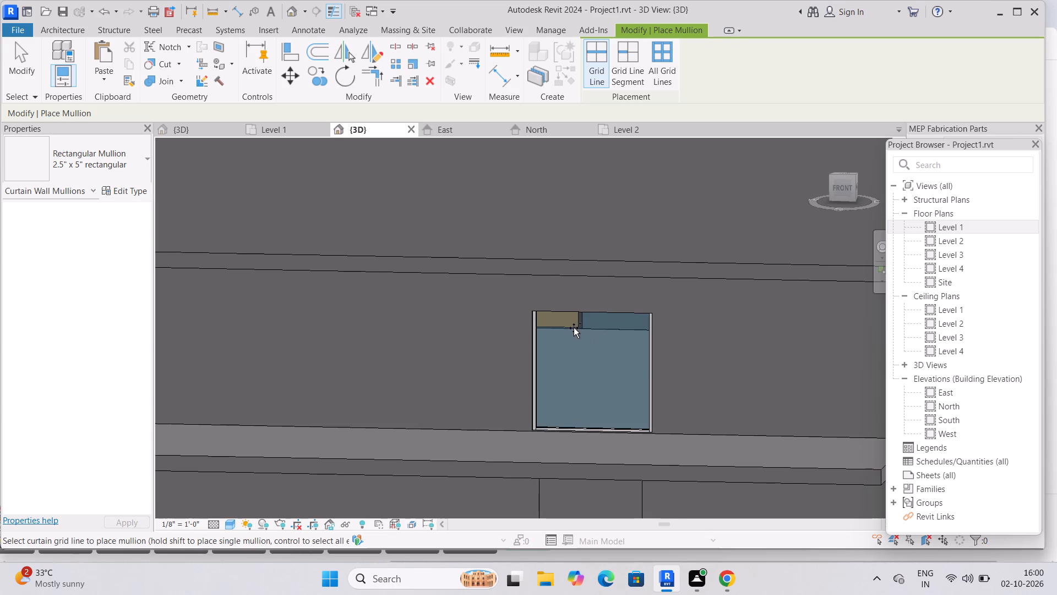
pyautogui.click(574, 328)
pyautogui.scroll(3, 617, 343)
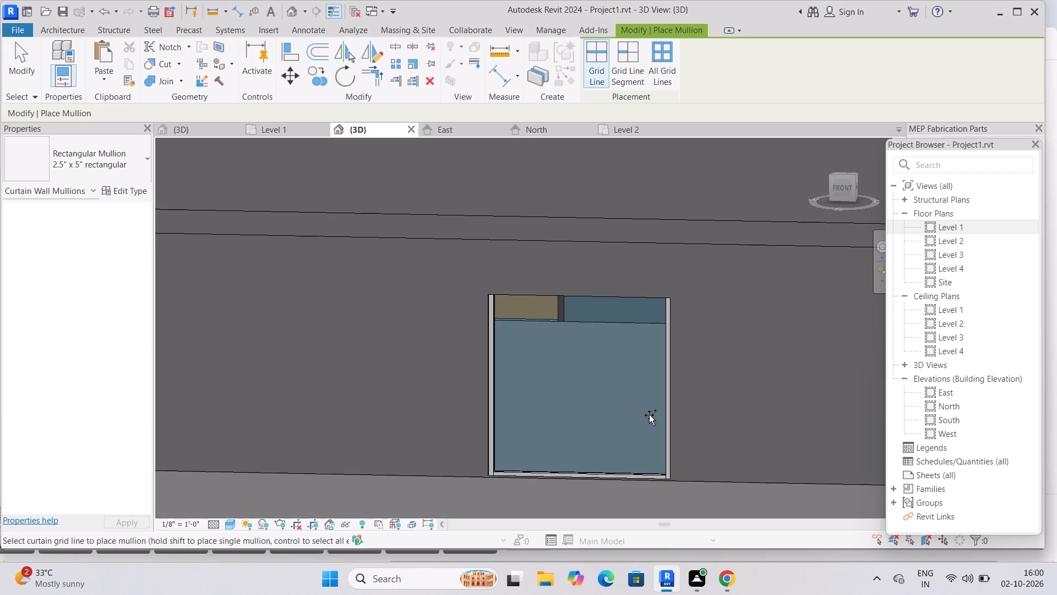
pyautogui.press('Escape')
# Delete the two overlapping Level 1 interior walls and the Level 2 interior wall of type wall.1 behind the Level 2 curtain wall.
pyautogui.click(595, 324)
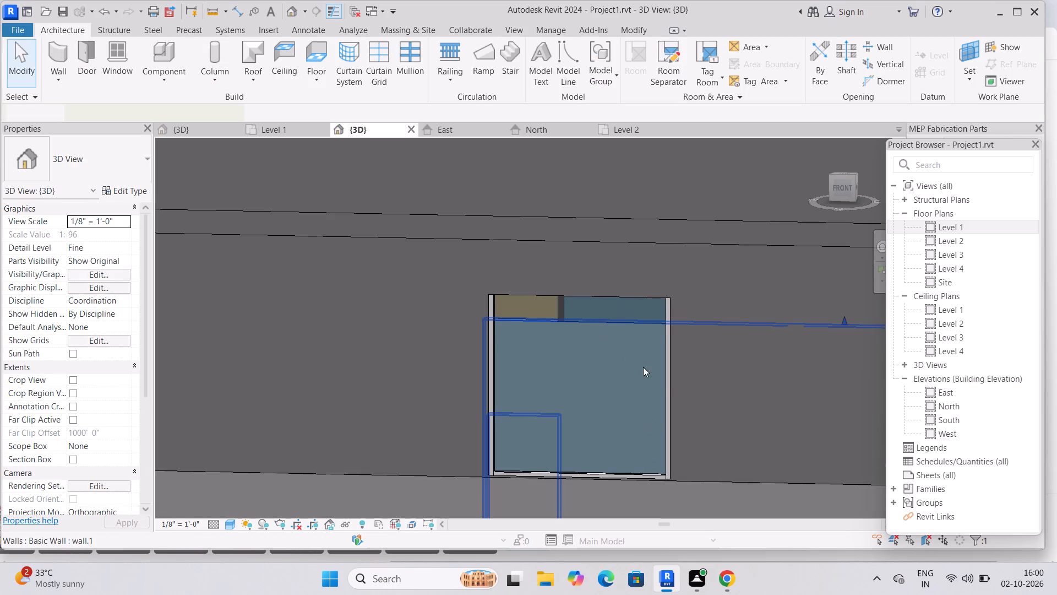
pyautogui.scroll(-4, 778, 386)
pyautogui.moveTo(801, 417); pyautogui.dragTo(622, 388, button='middle')
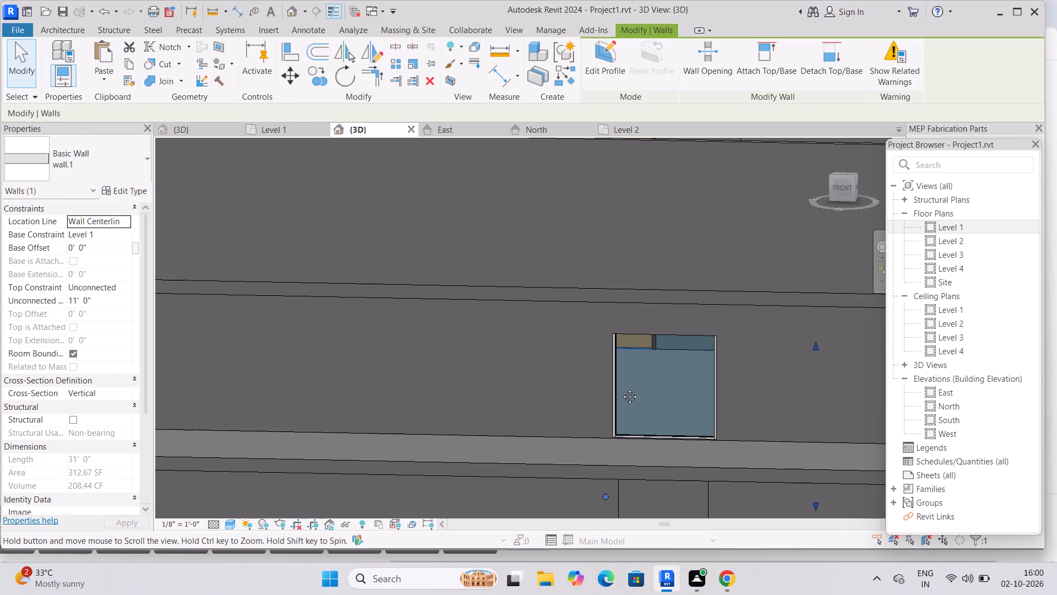
pyautogui.moveTo(622, 388); pyautogui.dragTo(463, 367, button='middle')
pyautogui.press('Delete')
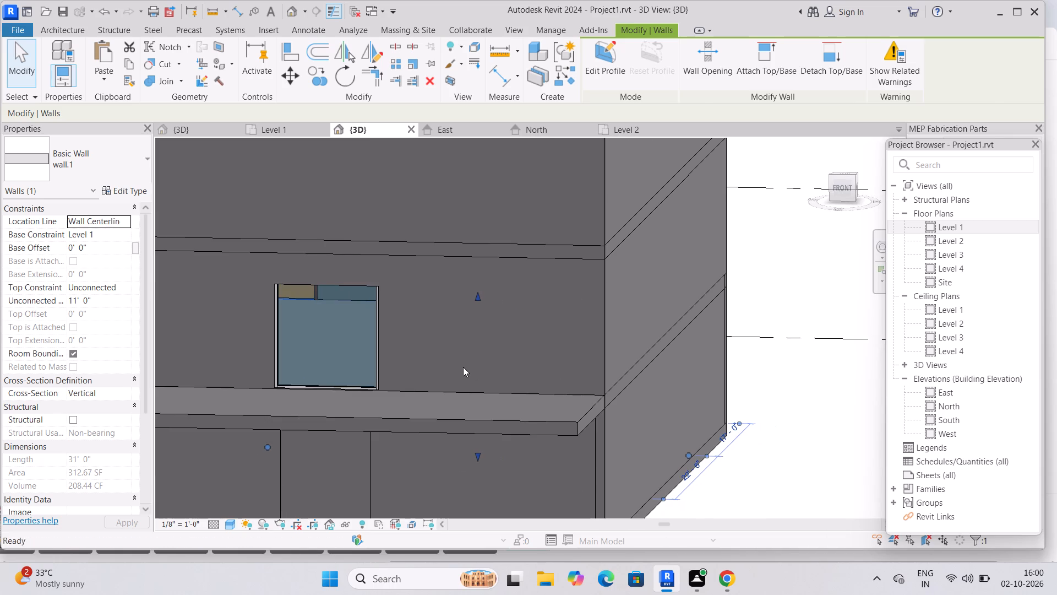
pyautogui.click(323, 304)
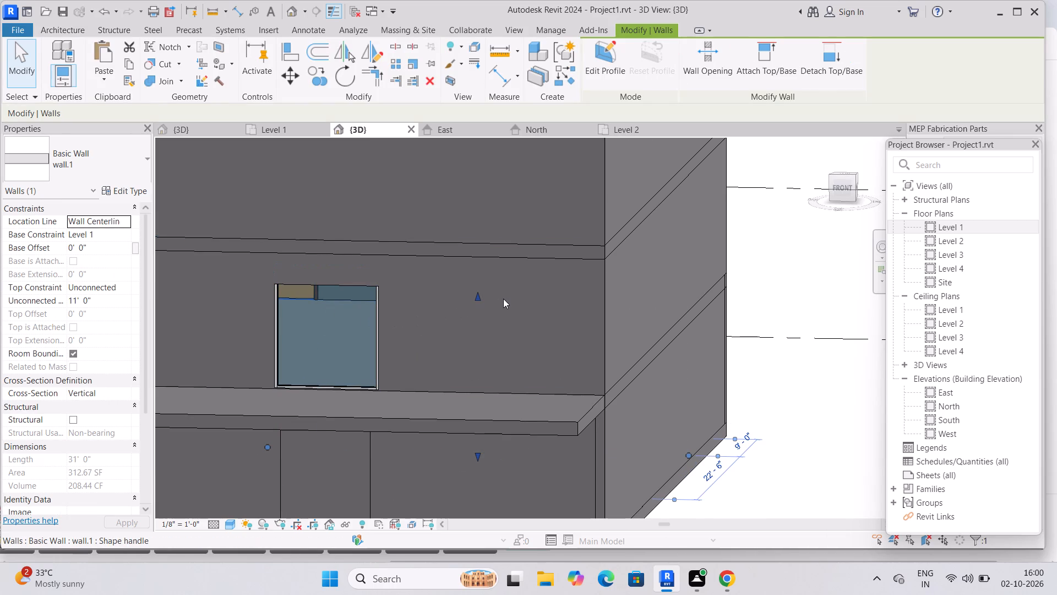
pyautogui.press('Delete')
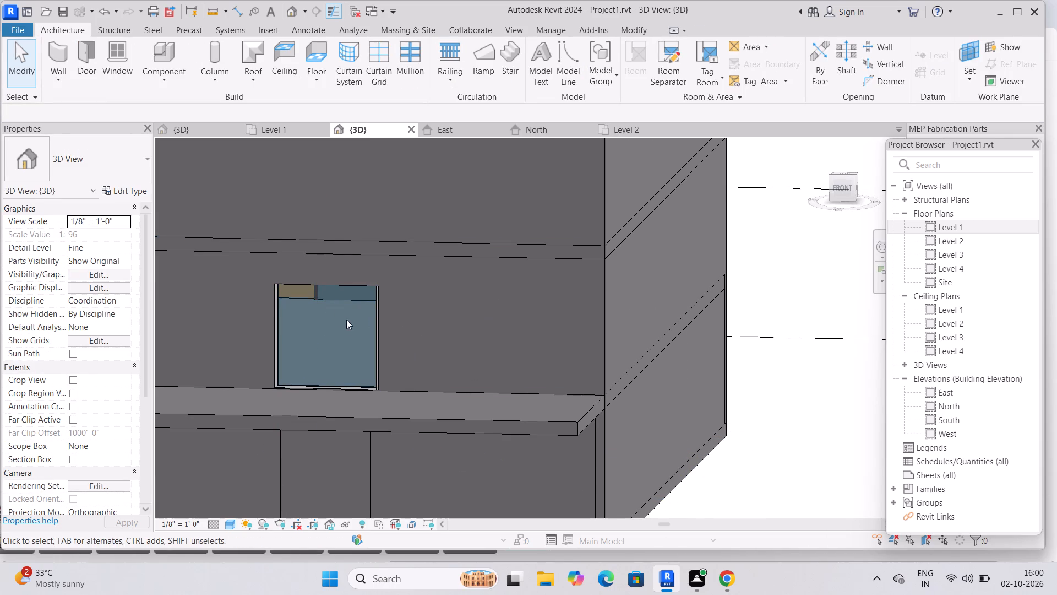
pyautogui.click(339, 302)
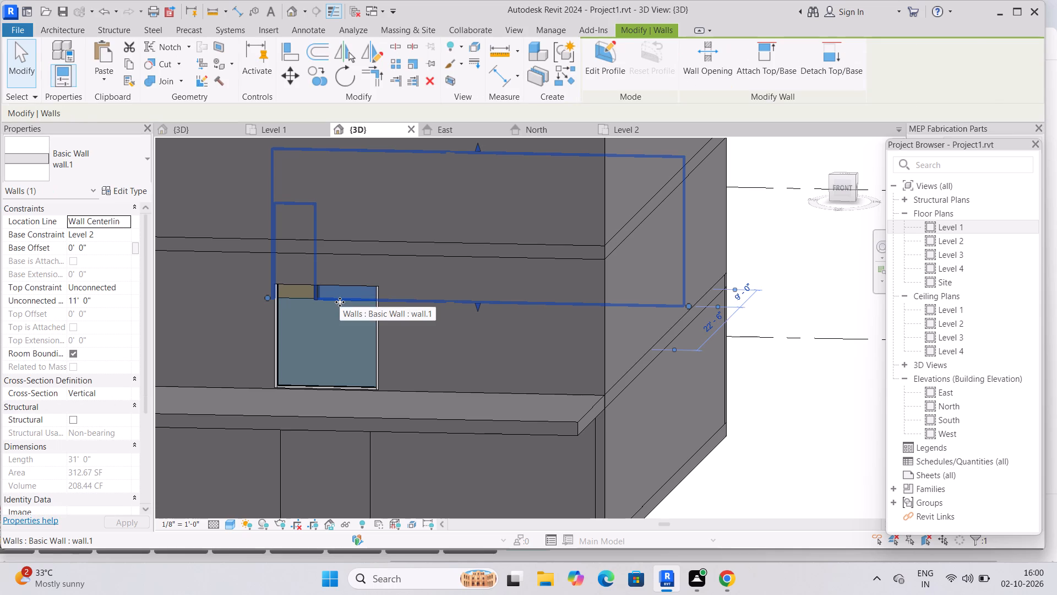
pyautogui.press('Delete')
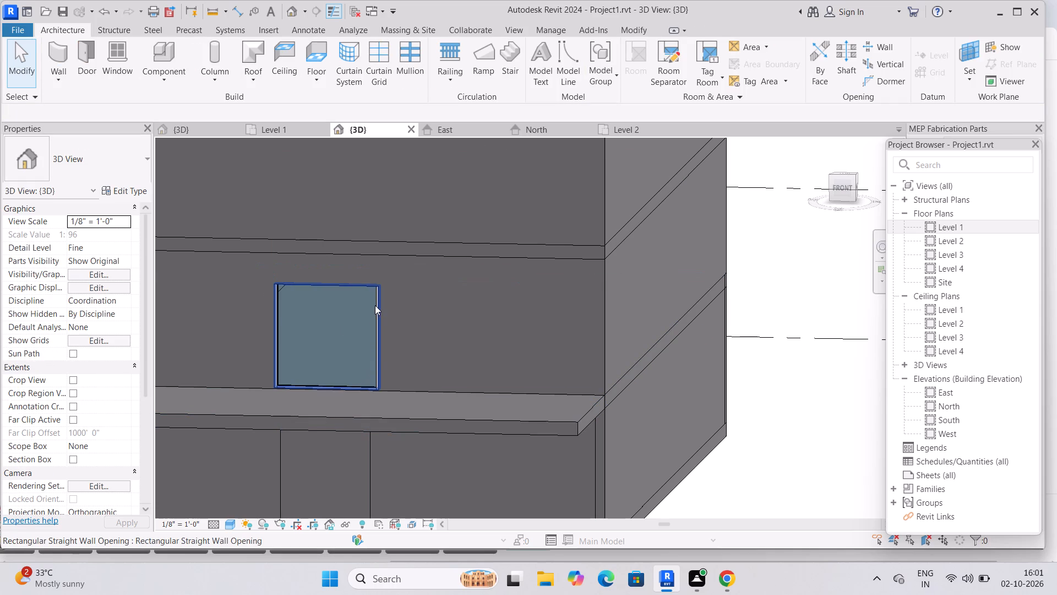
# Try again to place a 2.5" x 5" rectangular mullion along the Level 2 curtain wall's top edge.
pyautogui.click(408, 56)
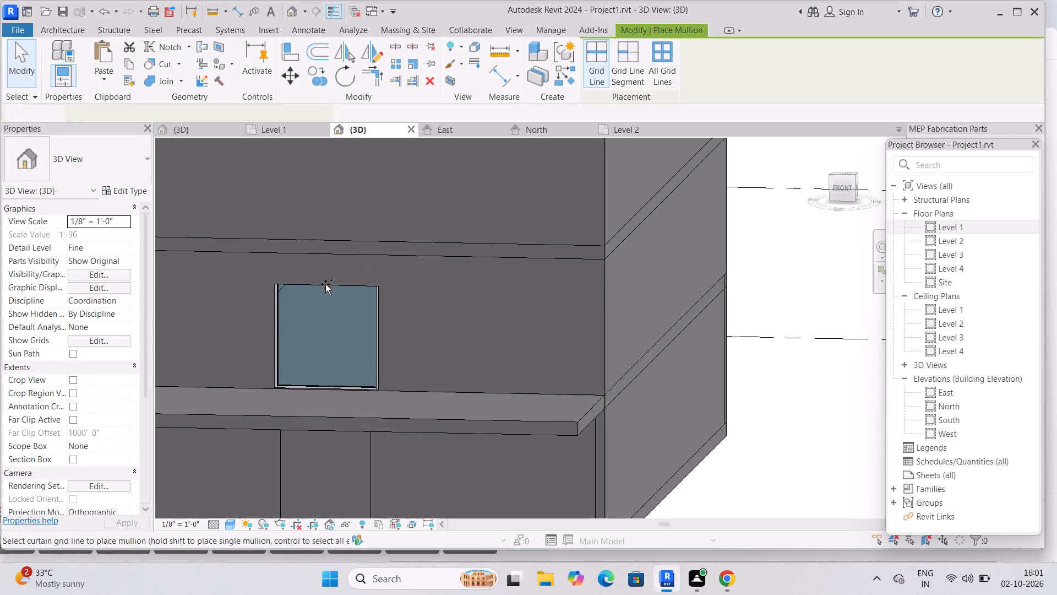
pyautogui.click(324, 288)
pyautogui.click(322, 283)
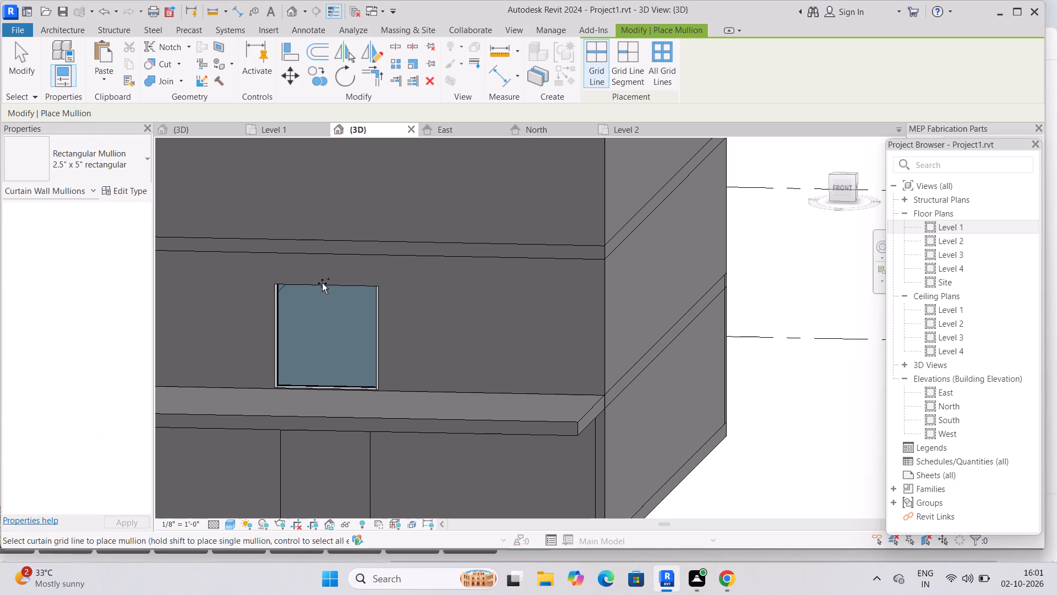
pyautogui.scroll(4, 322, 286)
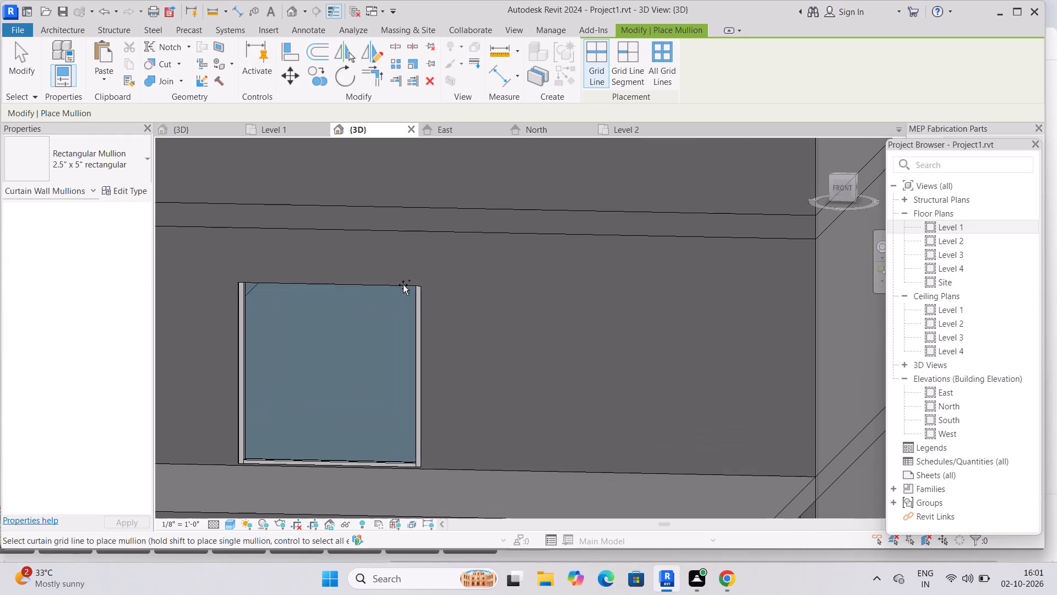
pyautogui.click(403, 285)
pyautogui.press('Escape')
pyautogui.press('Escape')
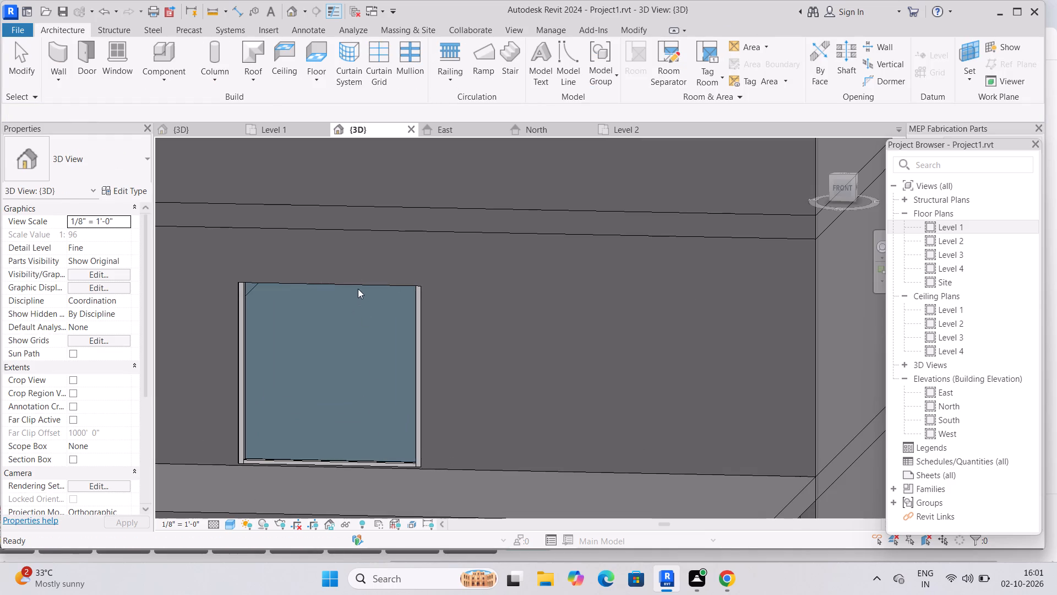
# Lower the top edge of the Level 2 front wall opening to a top offset of 7' 6".
pyautogui.click(358, 288)
pyautogui.moveTo(330, 275); pyautogui.dragTo(330, 277)
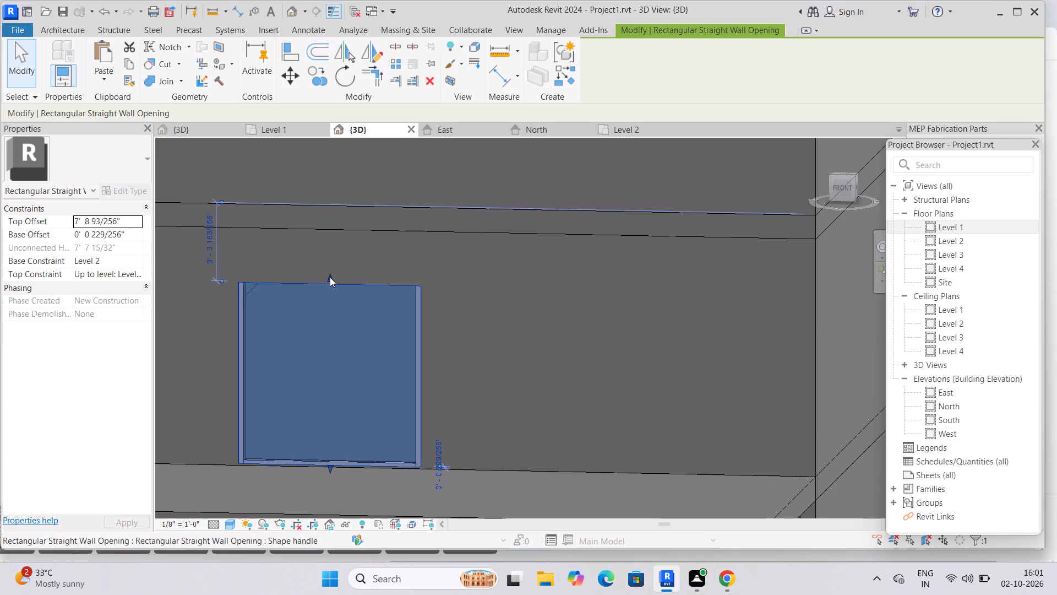
pyautogui.moveTo(330, 277); pyautogui.dragTo(331, 291)
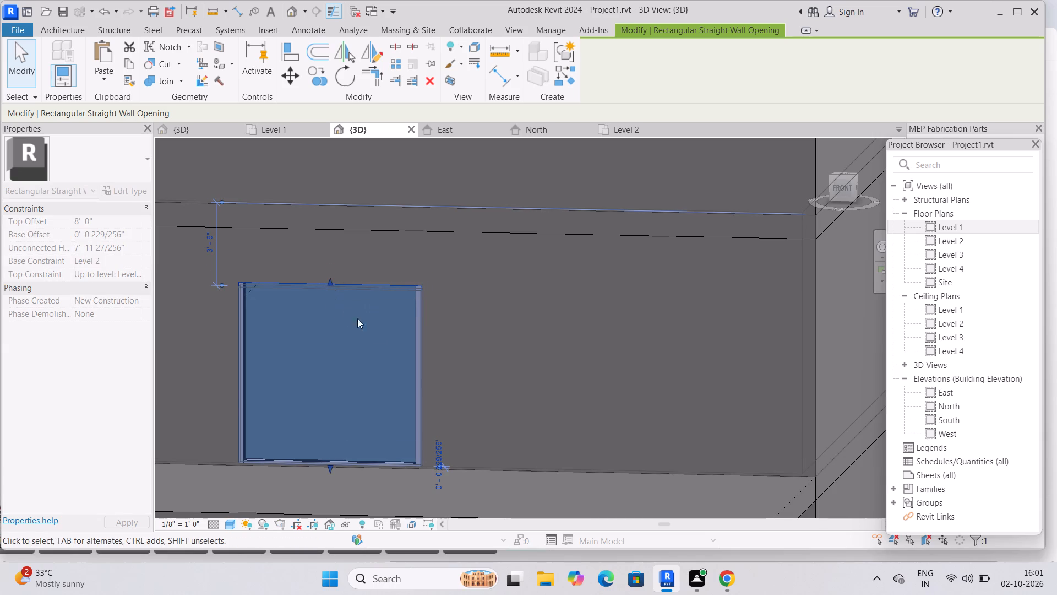
pyautogui.click(480, 318)
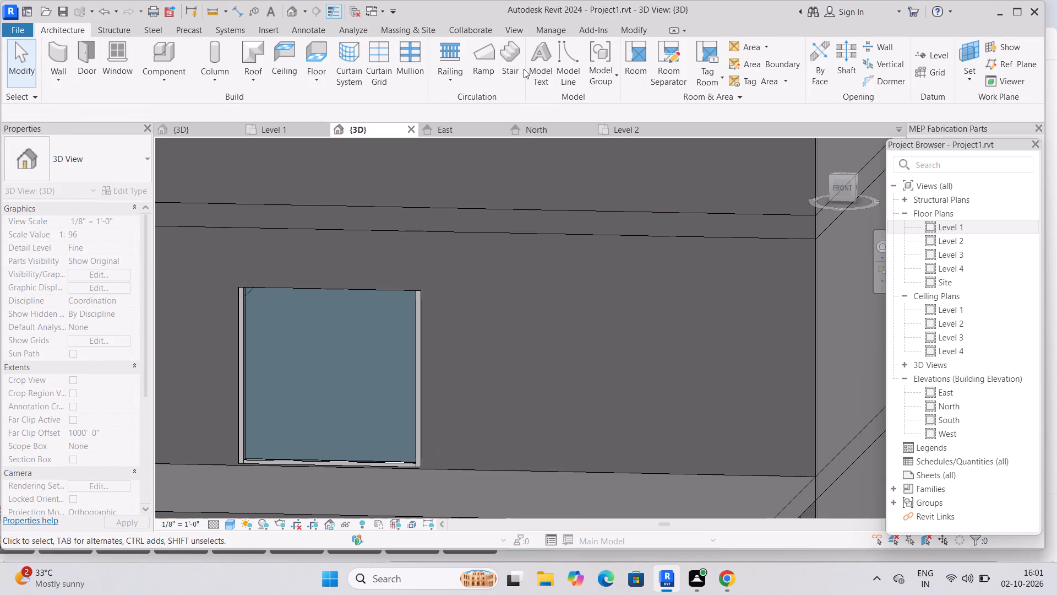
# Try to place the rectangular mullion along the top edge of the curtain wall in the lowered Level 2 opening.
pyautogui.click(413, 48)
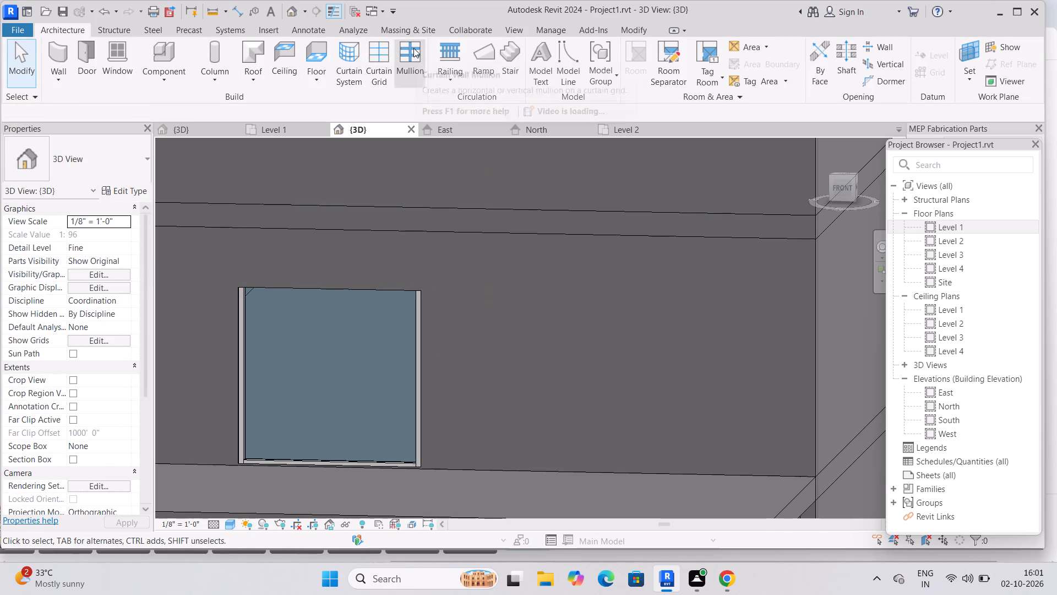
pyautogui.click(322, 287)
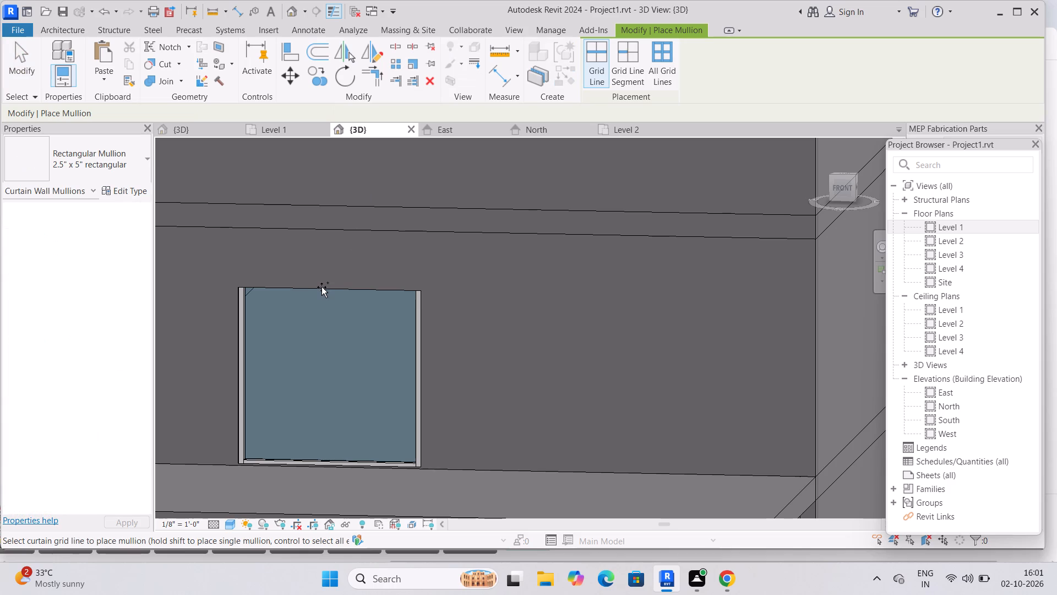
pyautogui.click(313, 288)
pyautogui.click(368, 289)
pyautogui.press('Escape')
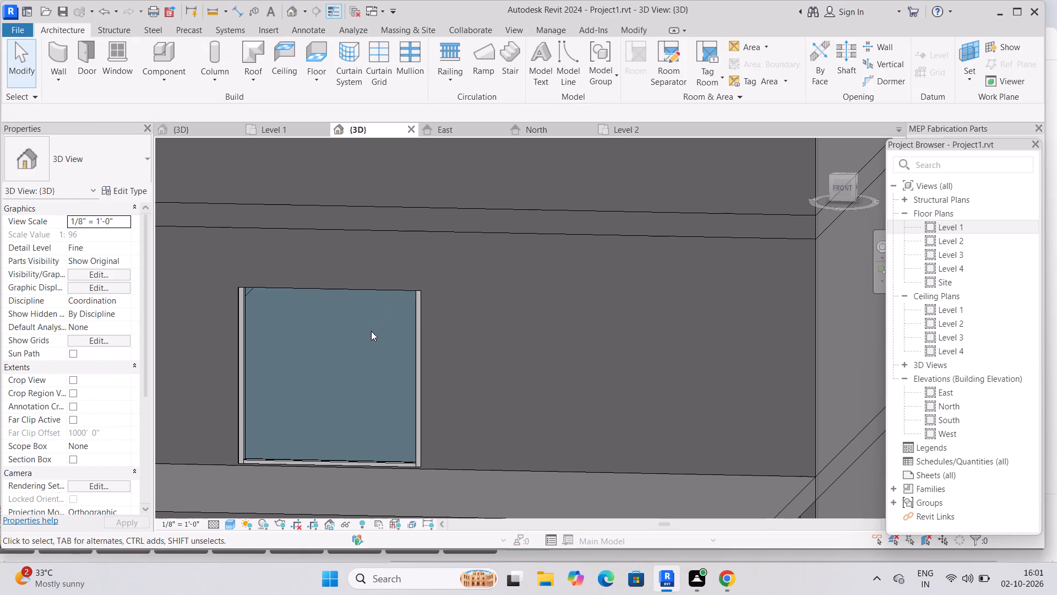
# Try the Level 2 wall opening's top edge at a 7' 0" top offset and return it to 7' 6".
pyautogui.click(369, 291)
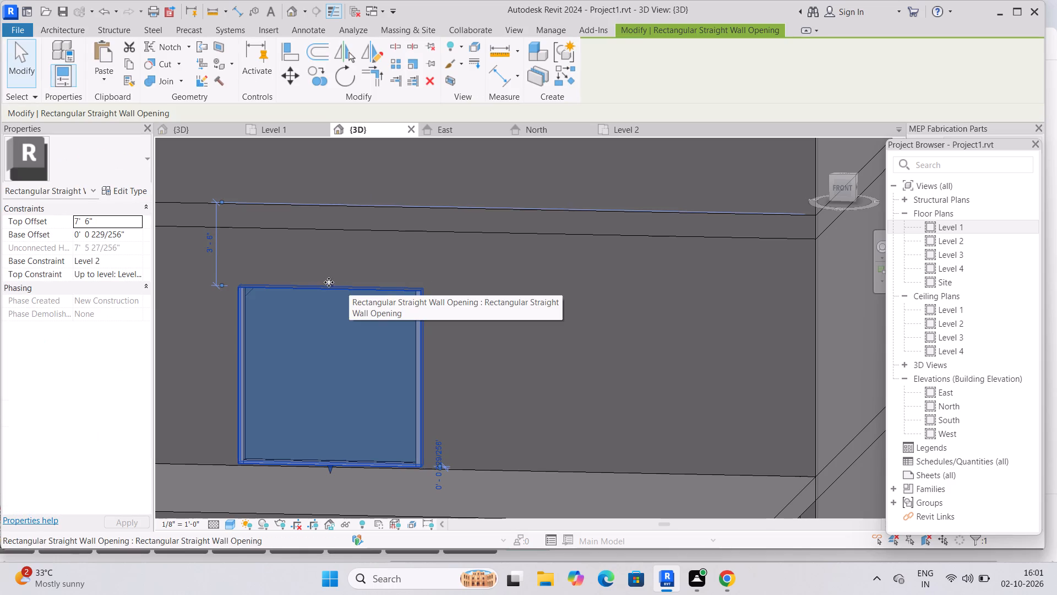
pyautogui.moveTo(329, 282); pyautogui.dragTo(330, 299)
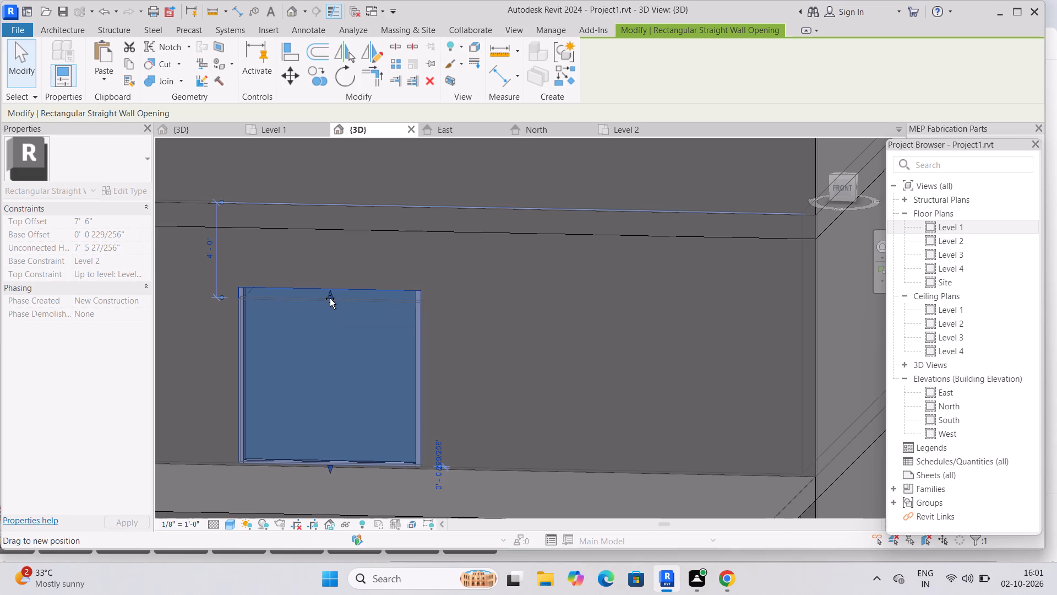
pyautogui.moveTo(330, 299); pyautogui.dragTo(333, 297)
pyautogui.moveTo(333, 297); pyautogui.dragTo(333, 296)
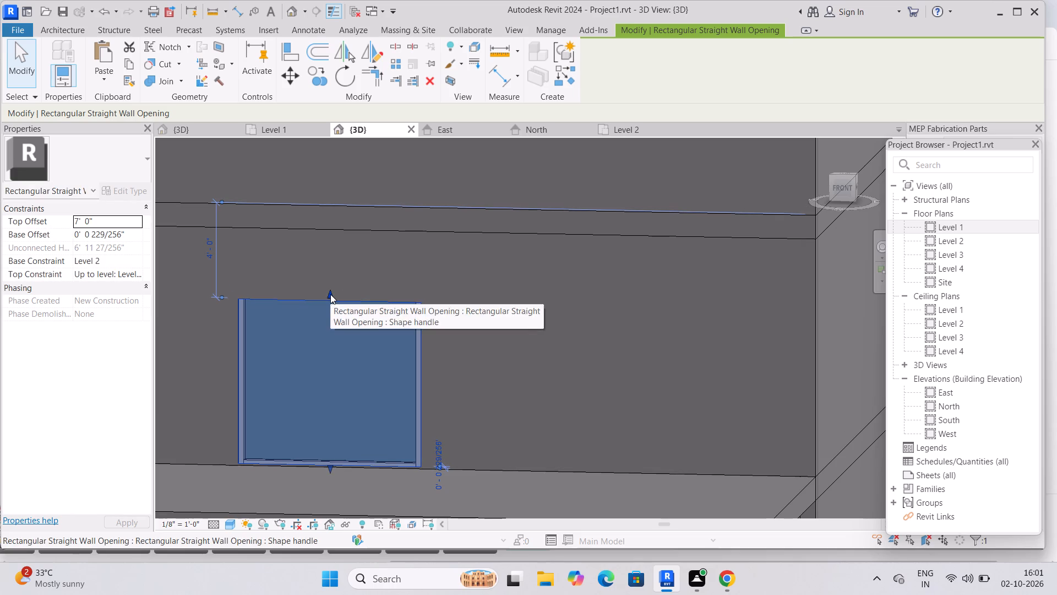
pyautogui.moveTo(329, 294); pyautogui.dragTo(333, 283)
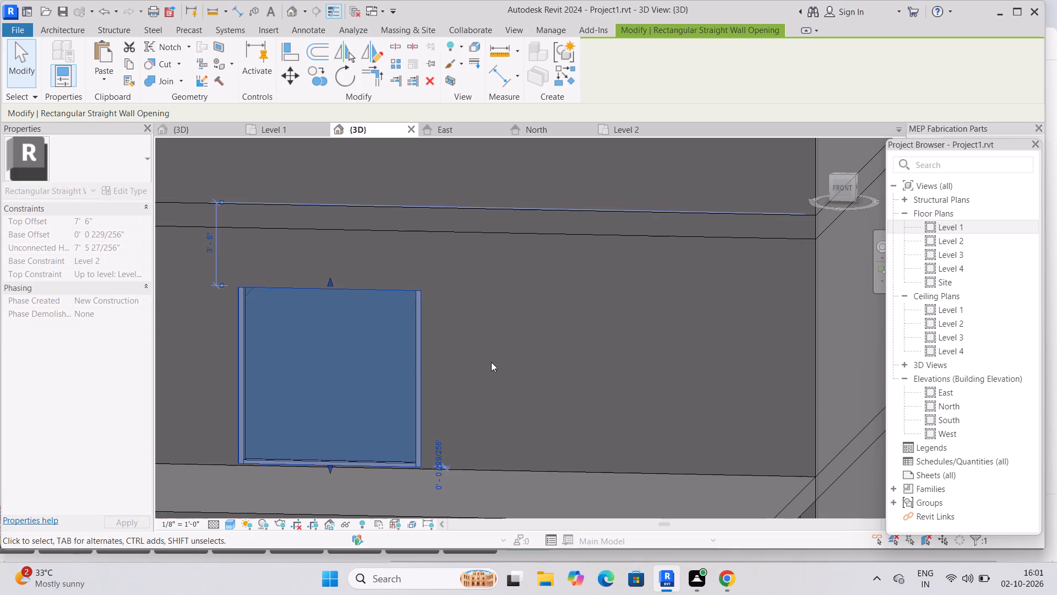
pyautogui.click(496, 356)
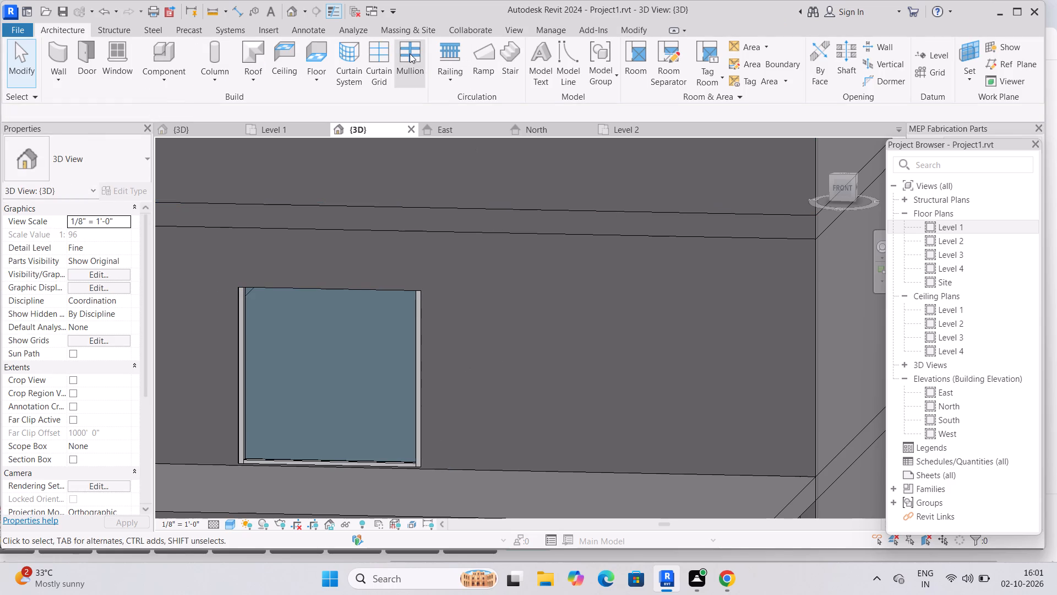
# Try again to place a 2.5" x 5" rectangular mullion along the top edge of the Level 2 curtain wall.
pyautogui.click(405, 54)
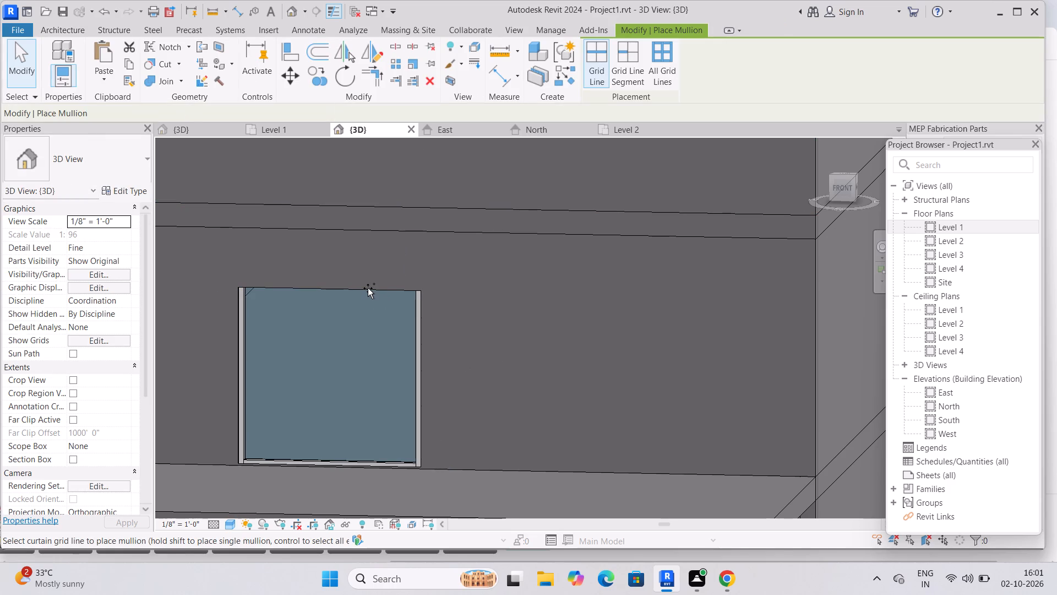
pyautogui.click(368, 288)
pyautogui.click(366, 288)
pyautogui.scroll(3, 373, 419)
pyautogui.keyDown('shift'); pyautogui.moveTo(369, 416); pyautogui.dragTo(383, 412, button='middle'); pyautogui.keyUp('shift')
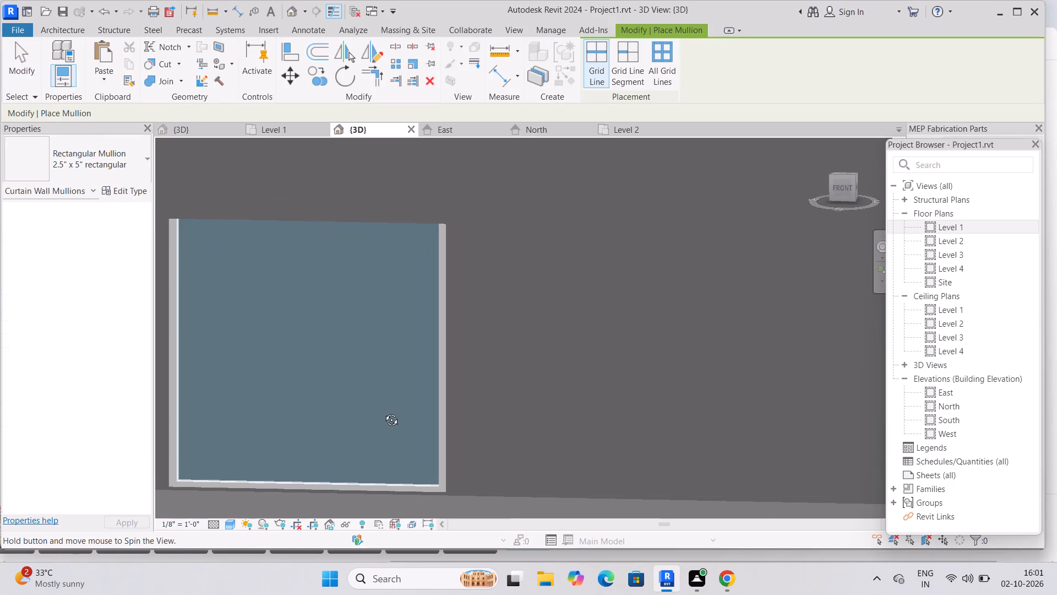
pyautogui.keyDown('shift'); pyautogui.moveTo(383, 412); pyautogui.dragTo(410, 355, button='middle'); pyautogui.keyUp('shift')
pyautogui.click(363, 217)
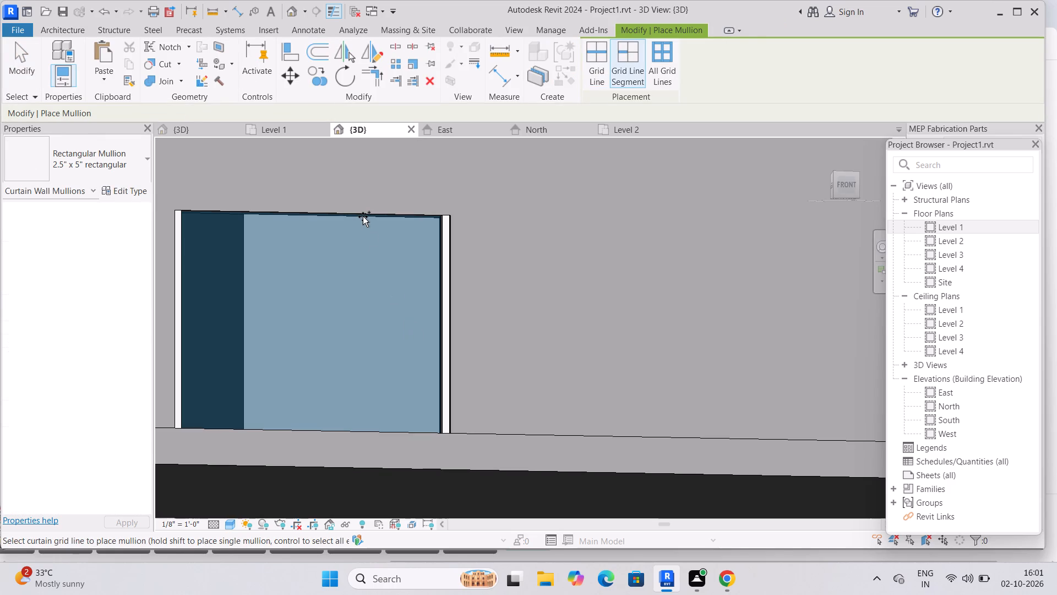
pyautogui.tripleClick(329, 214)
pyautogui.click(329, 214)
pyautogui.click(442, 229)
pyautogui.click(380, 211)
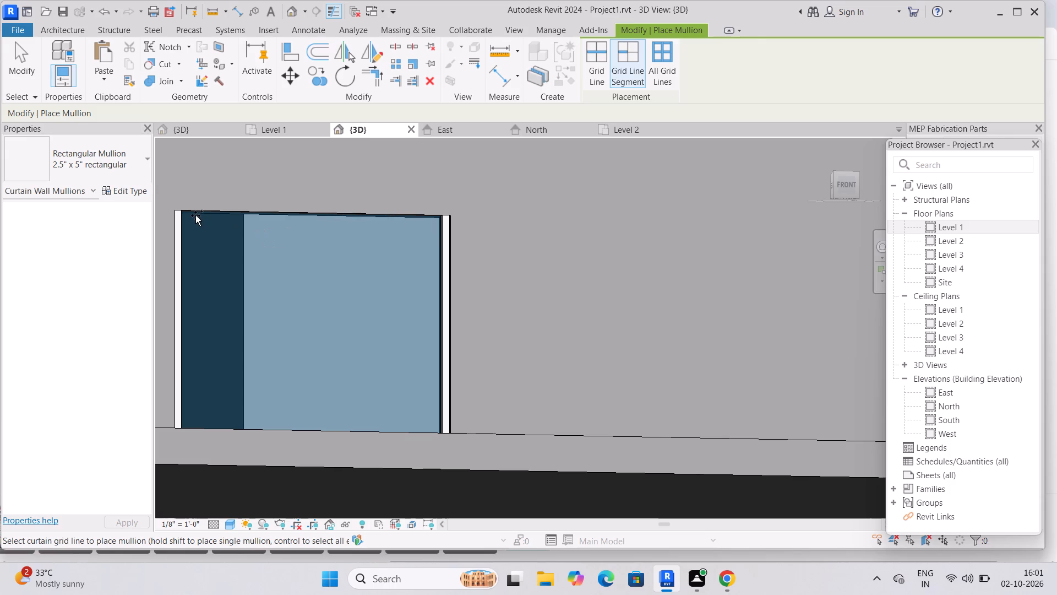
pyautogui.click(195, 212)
# Place 2.5" x 5" rectangular mullions along both vertical sides and the bottom edge of the Level 1 curtain wall.
pyautogui.scroll(-4, 481, 334)
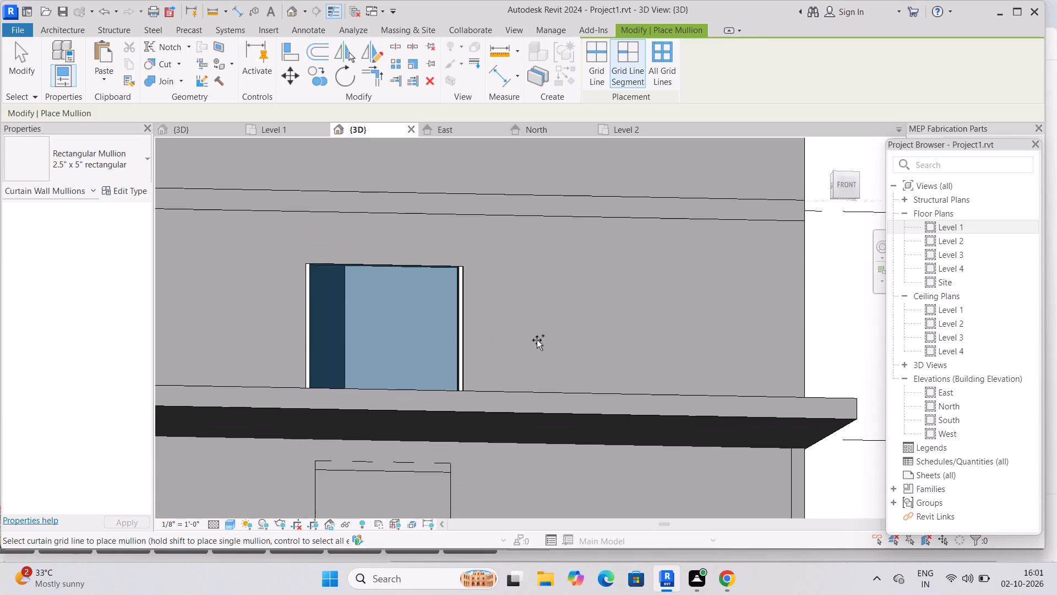
pyautogui.moveTo(532, 352); pyautogui.dragTo(490, 443, button='middle')
pyautogui.scroll(-3, 488, 450)
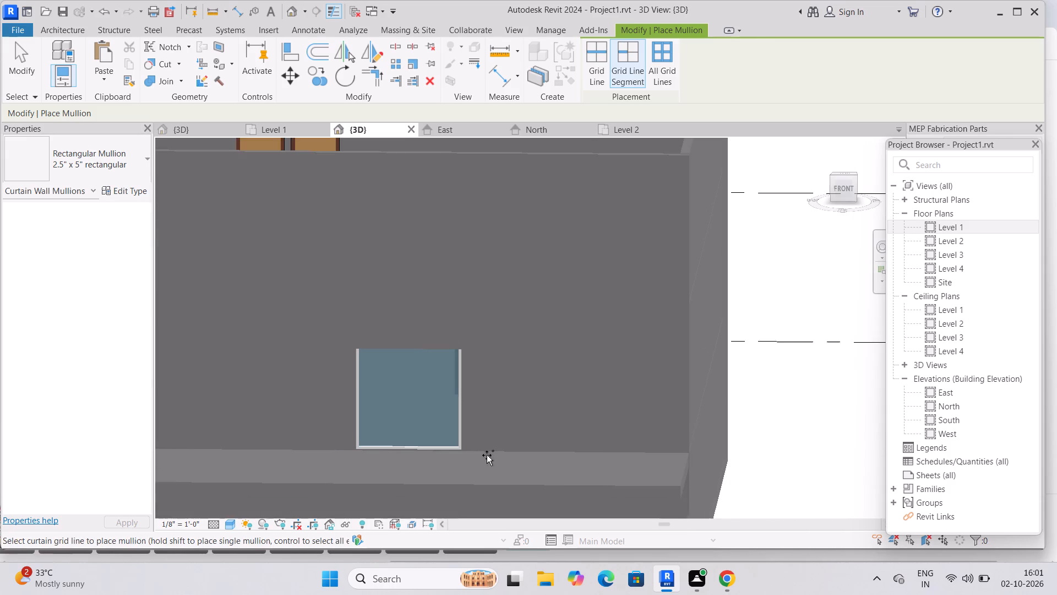
pyautogui.moveTo(487, 427); pyautogui.dragTo(482, 326, button='middle')
pyautogui.click(446, 470)
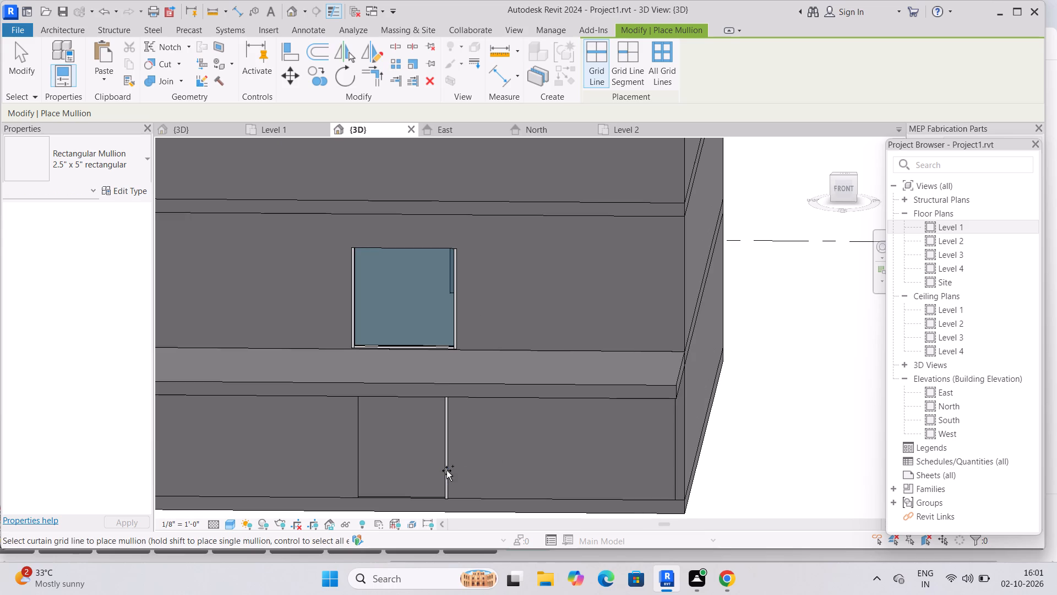
pyautogui.click(357, 469)
pyautogui.click(375, 497)
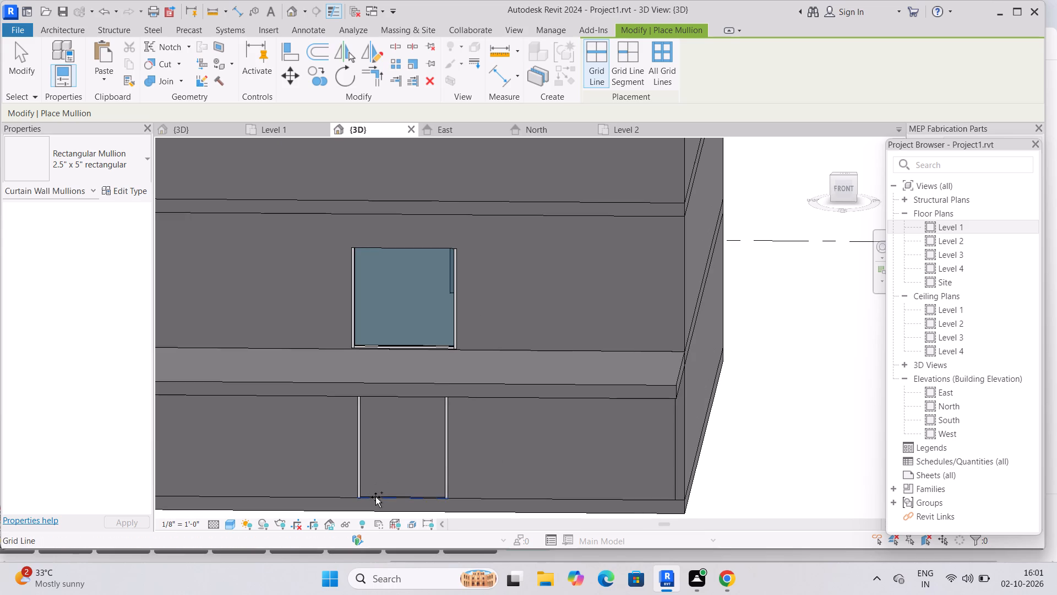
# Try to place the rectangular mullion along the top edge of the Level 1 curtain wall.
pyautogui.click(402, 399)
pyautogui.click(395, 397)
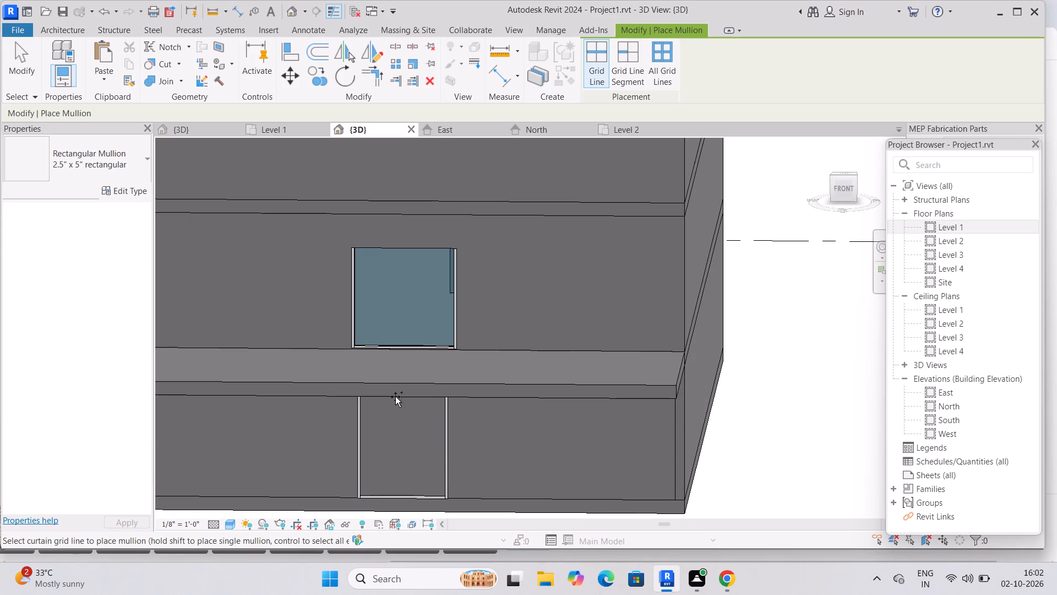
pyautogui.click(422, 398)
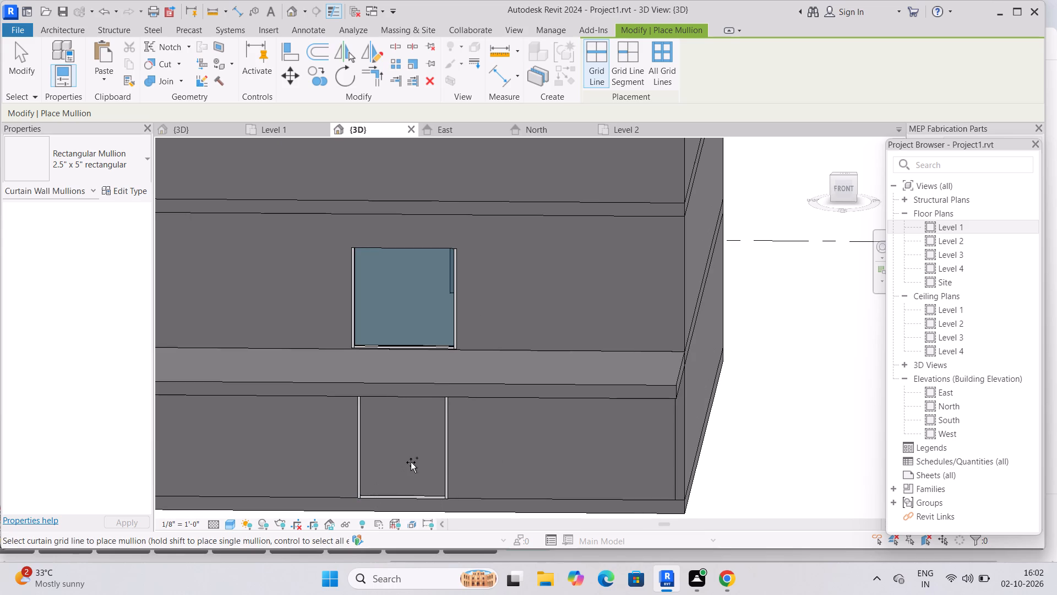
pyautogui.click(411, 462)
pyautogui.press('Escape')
# Lower the top of the Level 1 curtain wall to an unconnected height of 7' 6".
pyautogui.click(440, 492)
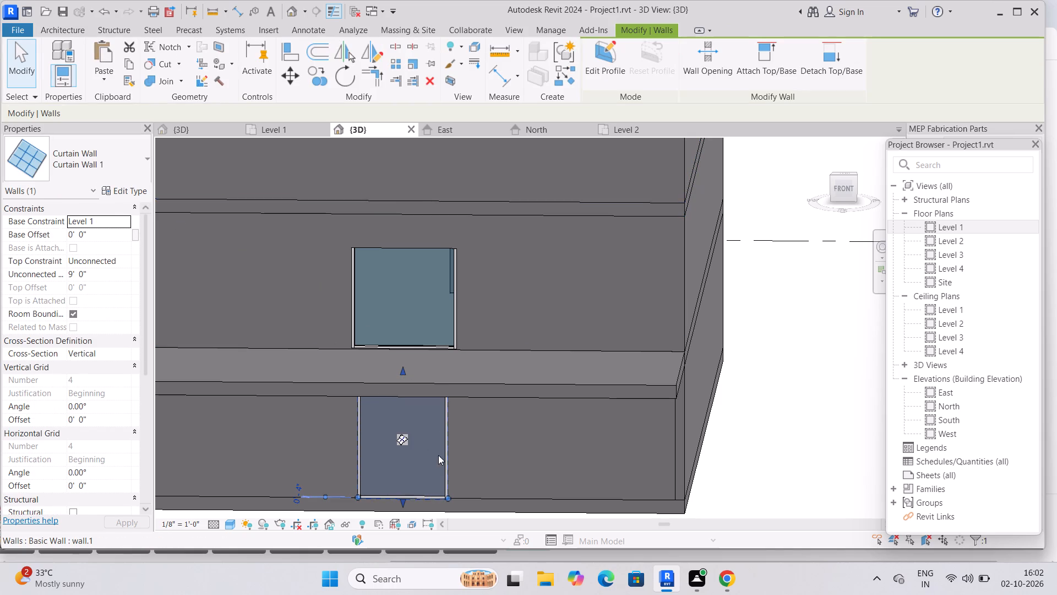
pyautogui.moveTo(402, 370); pyautogui.dragTo(401, 381)
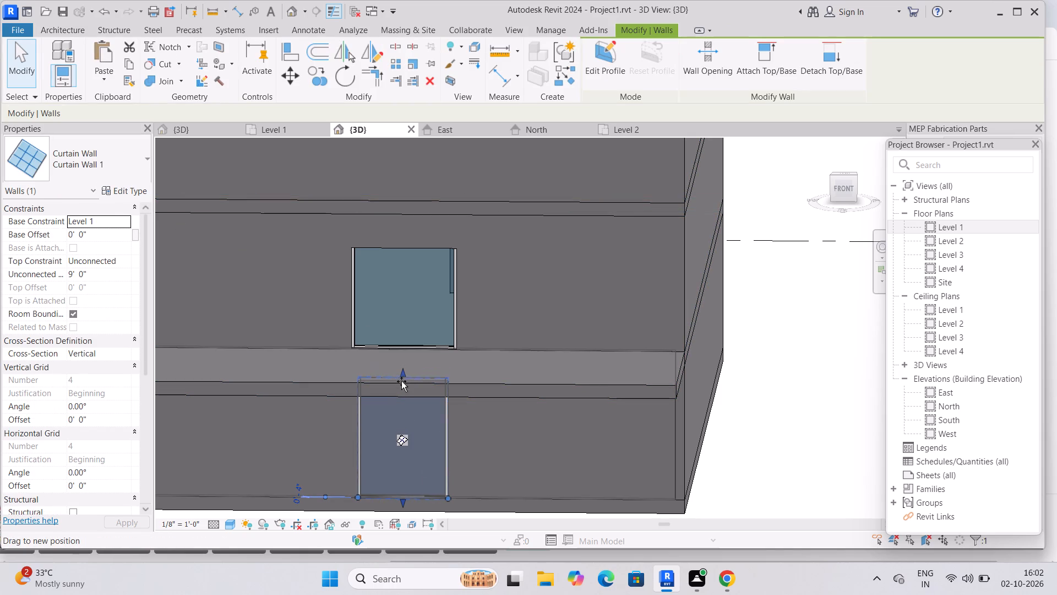
pyautogui.moveTo(401, 381); pyautogui.dragTo(400, 397)
pyautogui.click(514, 437)
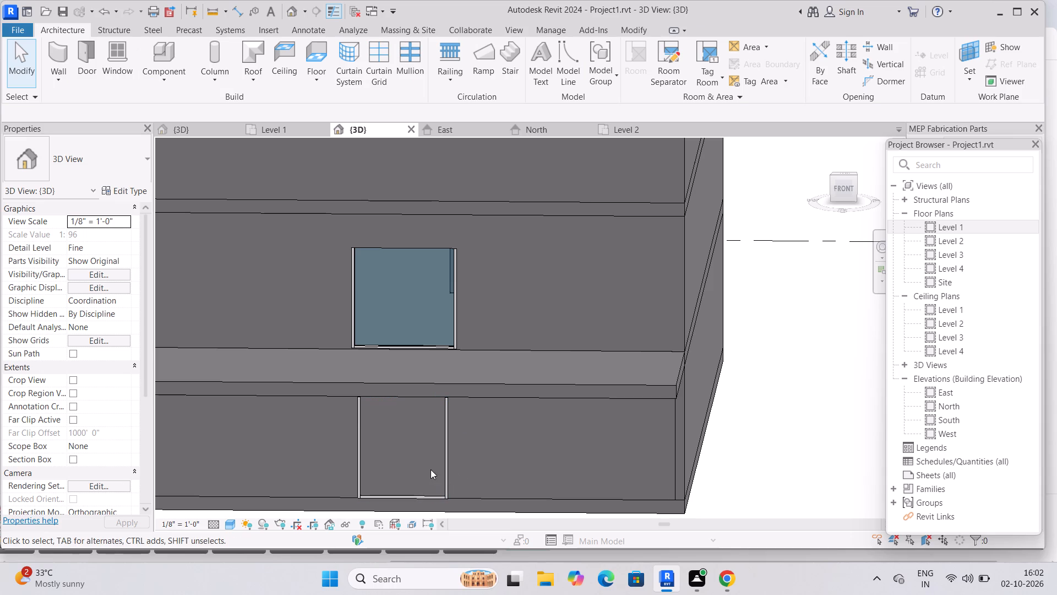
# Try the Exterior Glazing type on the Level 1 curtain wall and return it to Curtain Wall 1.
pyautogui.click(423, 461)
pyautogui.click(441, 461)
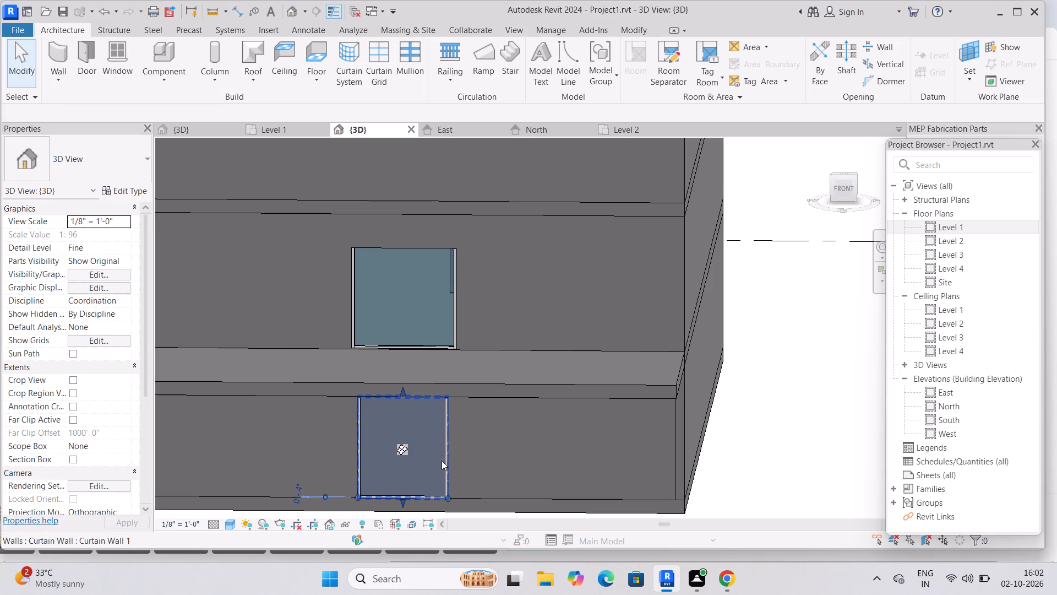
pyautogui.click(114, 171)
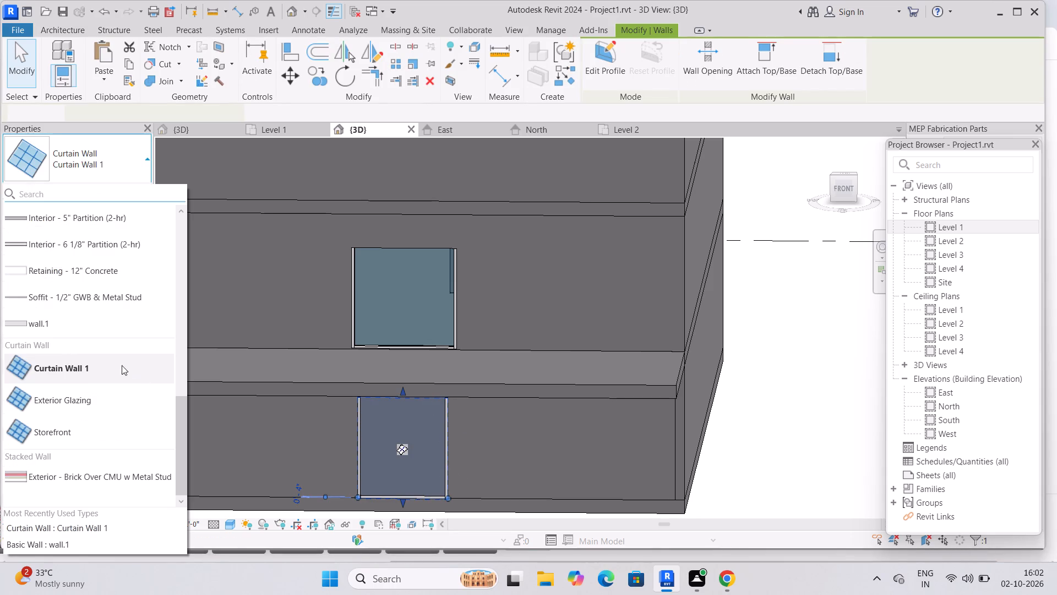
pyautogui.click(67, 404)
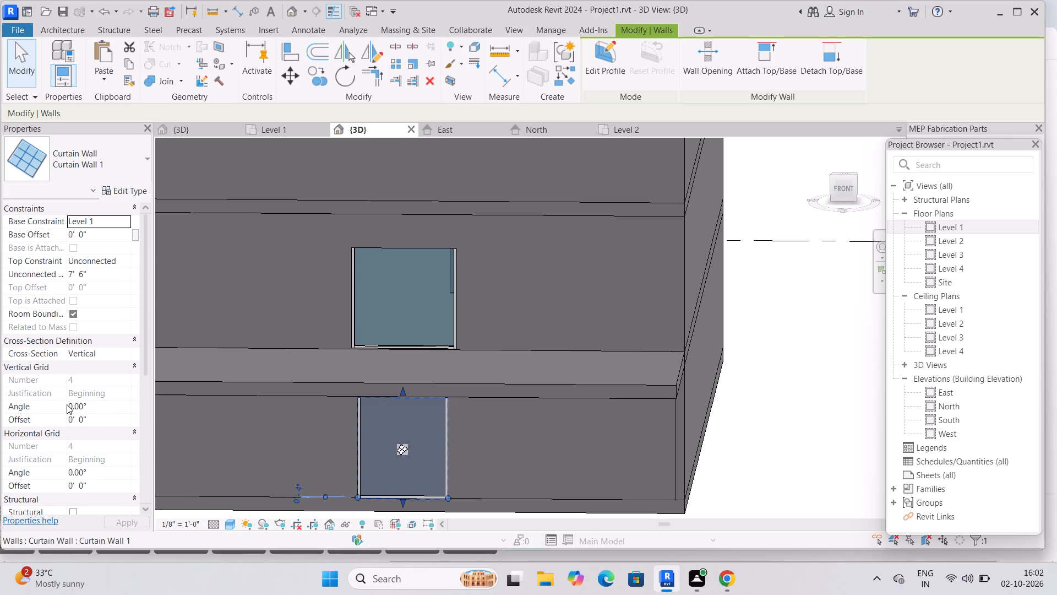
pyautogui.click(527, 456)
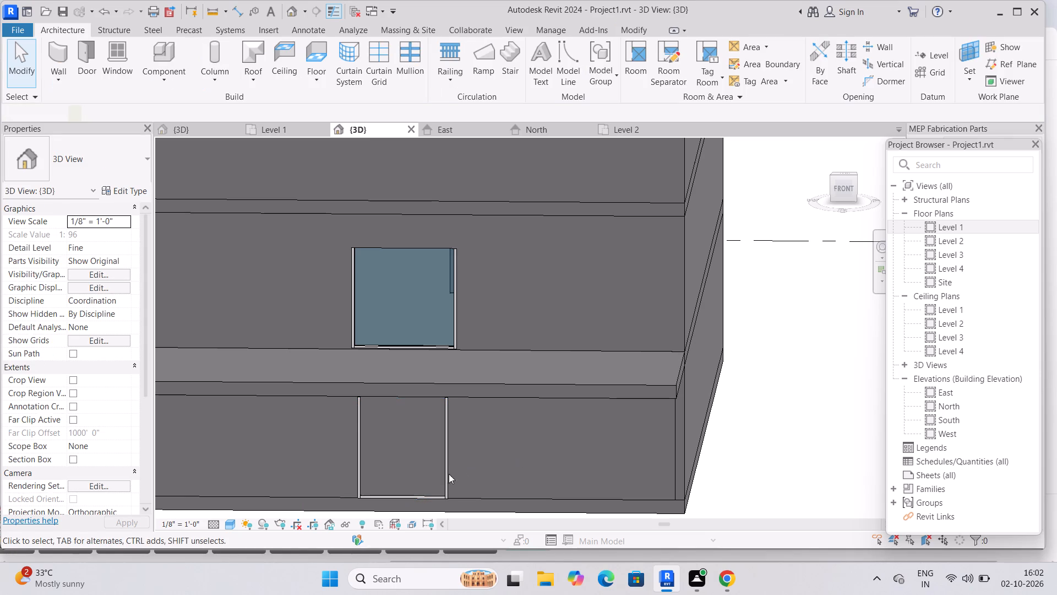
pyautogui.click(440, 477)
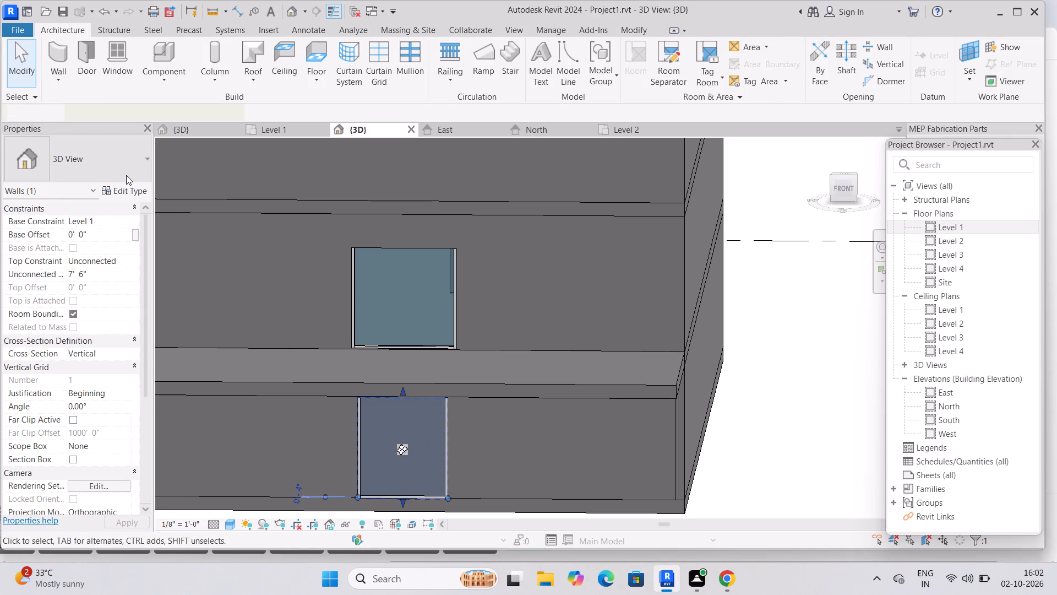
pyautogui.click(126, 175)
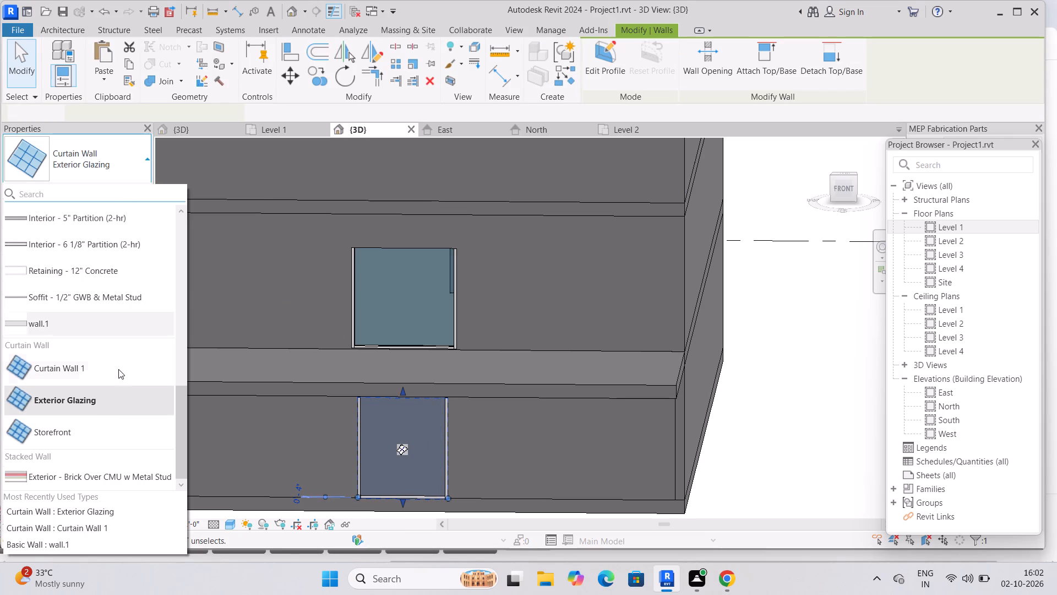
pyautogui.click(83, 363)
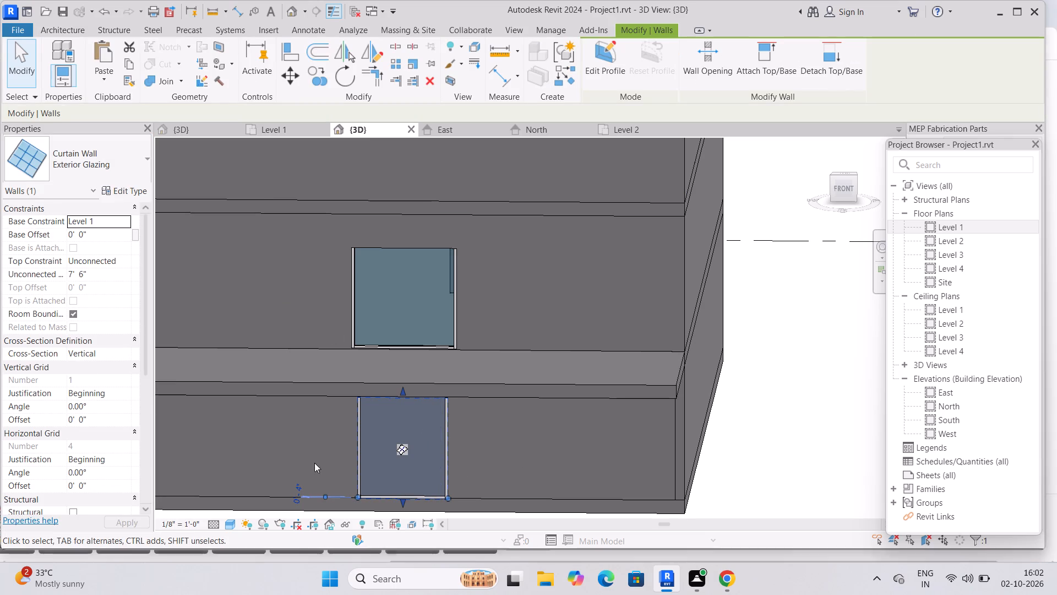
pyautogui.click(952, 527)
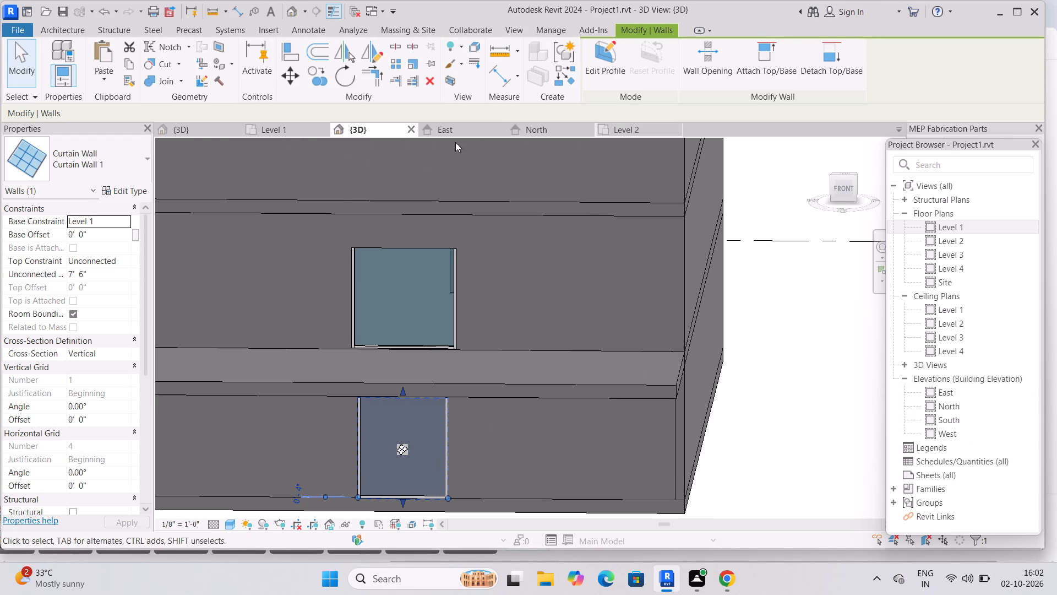
# In the Level 1 floor plan, nudge the front curtain wall outward, toward the front of the house.
pyautogui.click(276, 131)
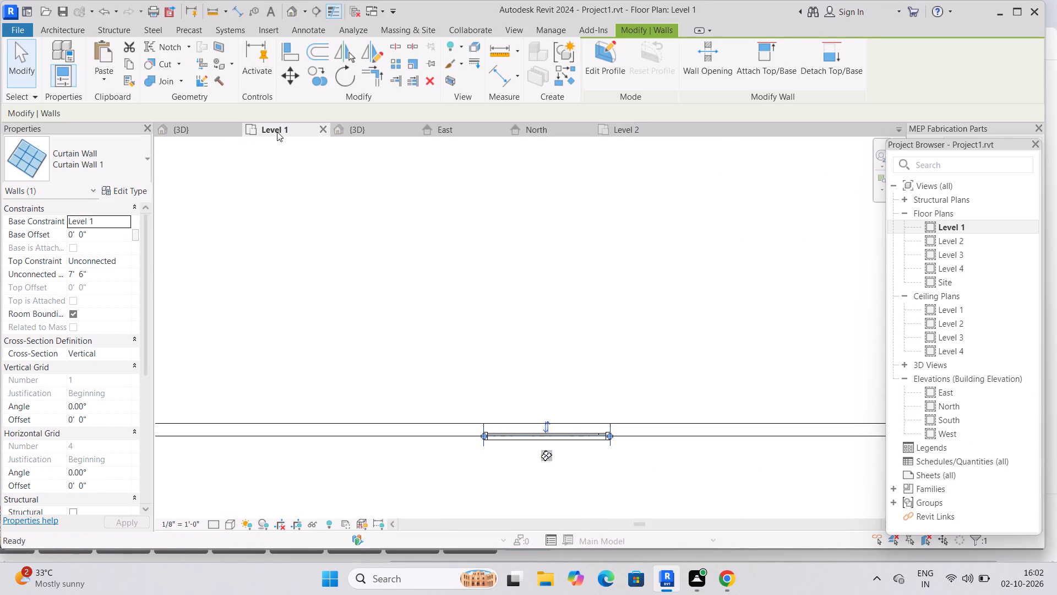
pyautogui.press('Down')
pyautogui.press('Down')
pyautogui.press('Down')
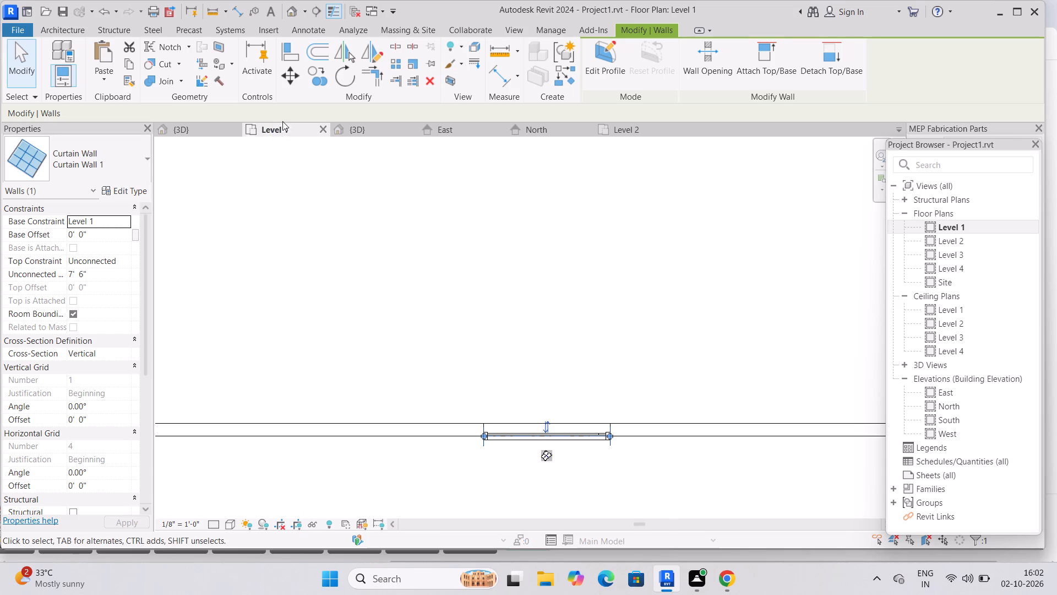
pyautogui.click(511, 446)
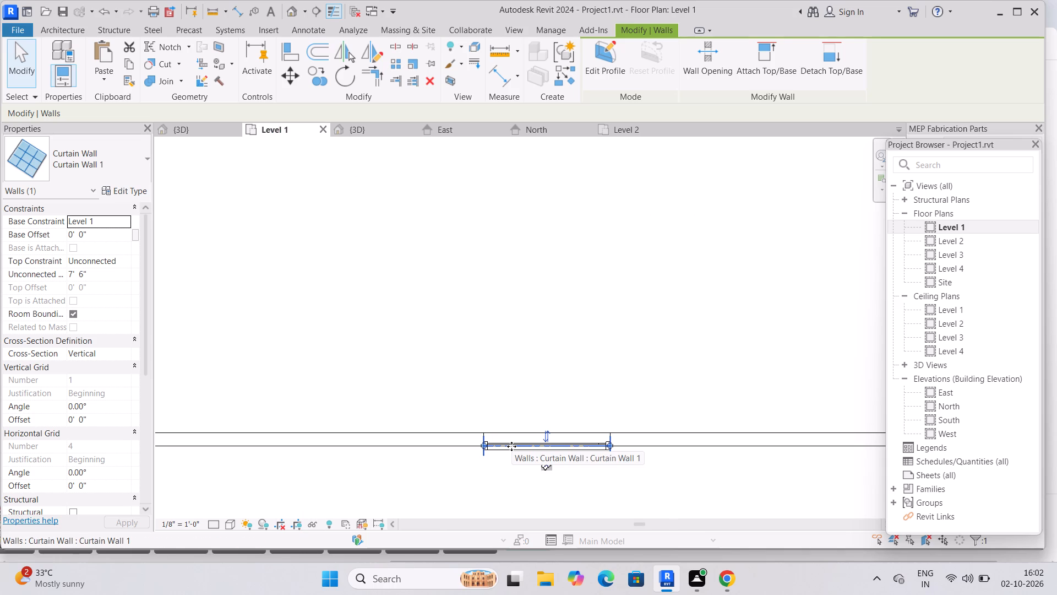
pyautogui.press('Down')
pyautogui.press('Down')
pyautogui.press('Down')
pyautogui.press('Down')
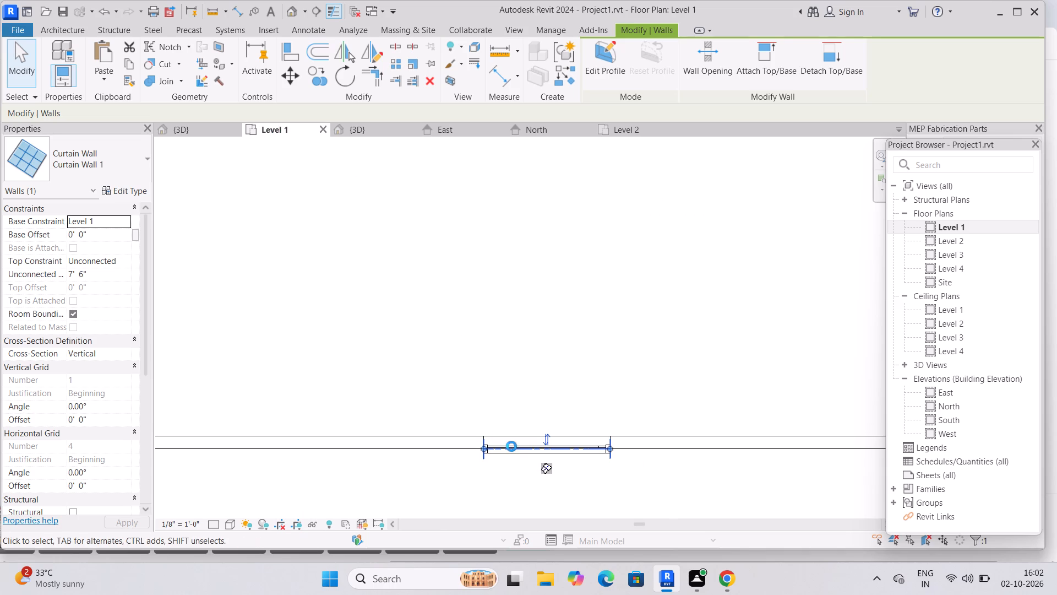
pyautogui.press('Down')
pyautogui.press('Down')
pyautogui.press('Down')
pyautogui.press('Down')
pyautogui.press('Down')
pyautogui.press('Down')
pyautogui.press('Down')
pyautogui.press('Down')
pyautogui.press('Down')
pyautogui.press('Down')
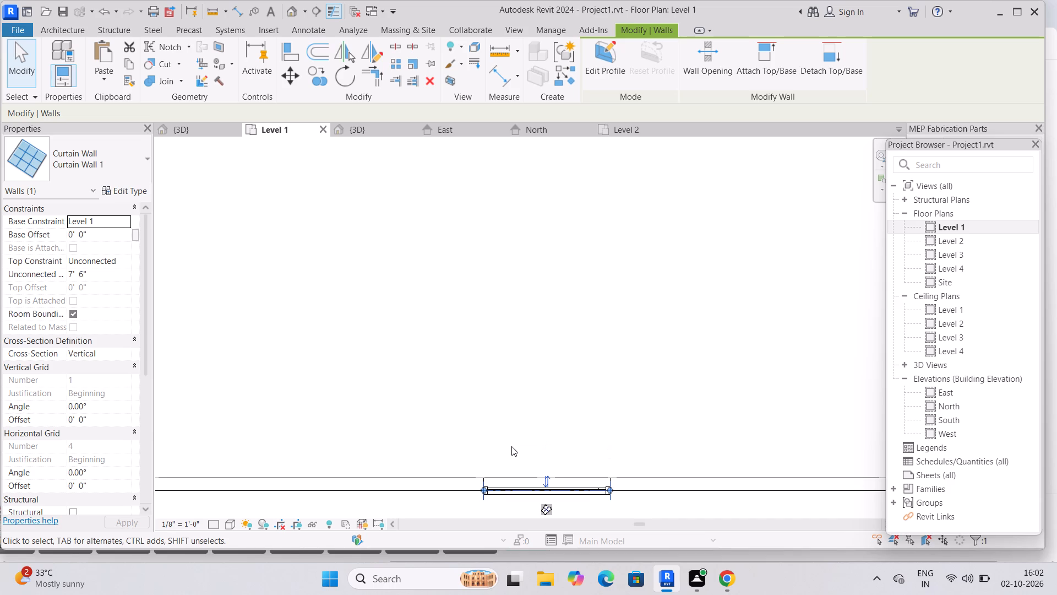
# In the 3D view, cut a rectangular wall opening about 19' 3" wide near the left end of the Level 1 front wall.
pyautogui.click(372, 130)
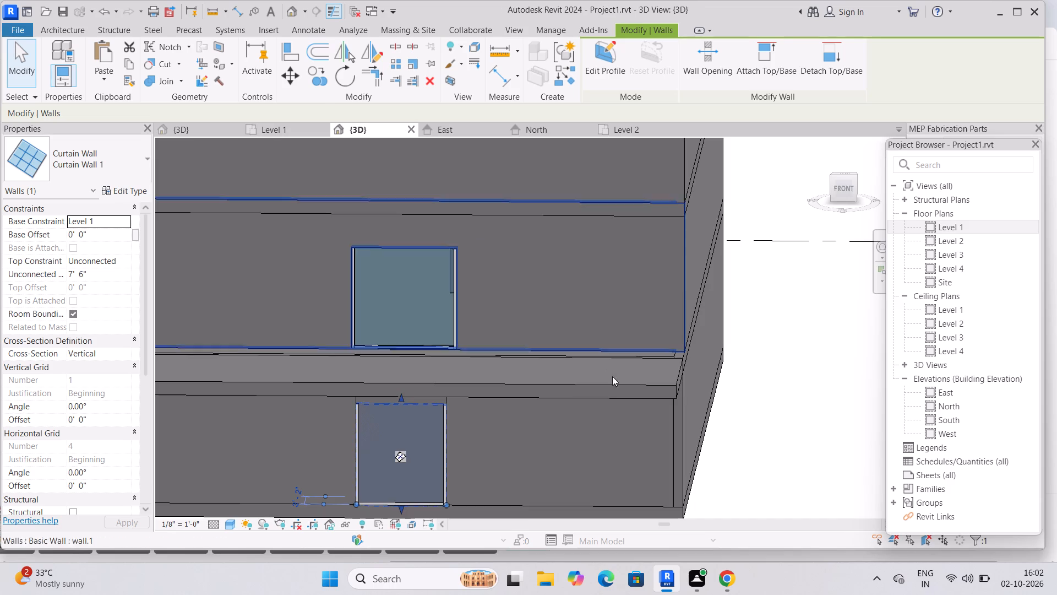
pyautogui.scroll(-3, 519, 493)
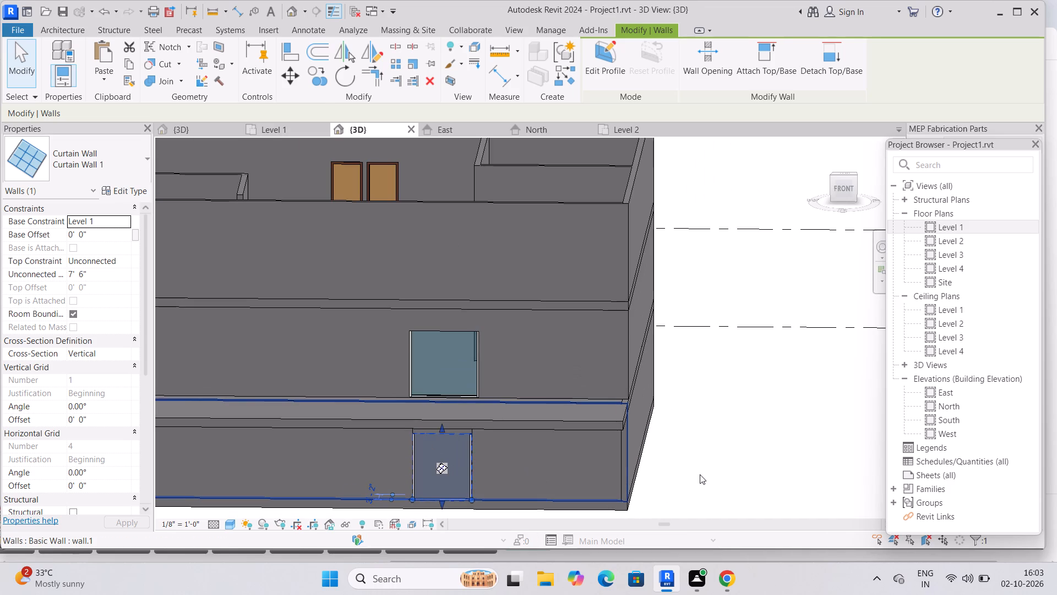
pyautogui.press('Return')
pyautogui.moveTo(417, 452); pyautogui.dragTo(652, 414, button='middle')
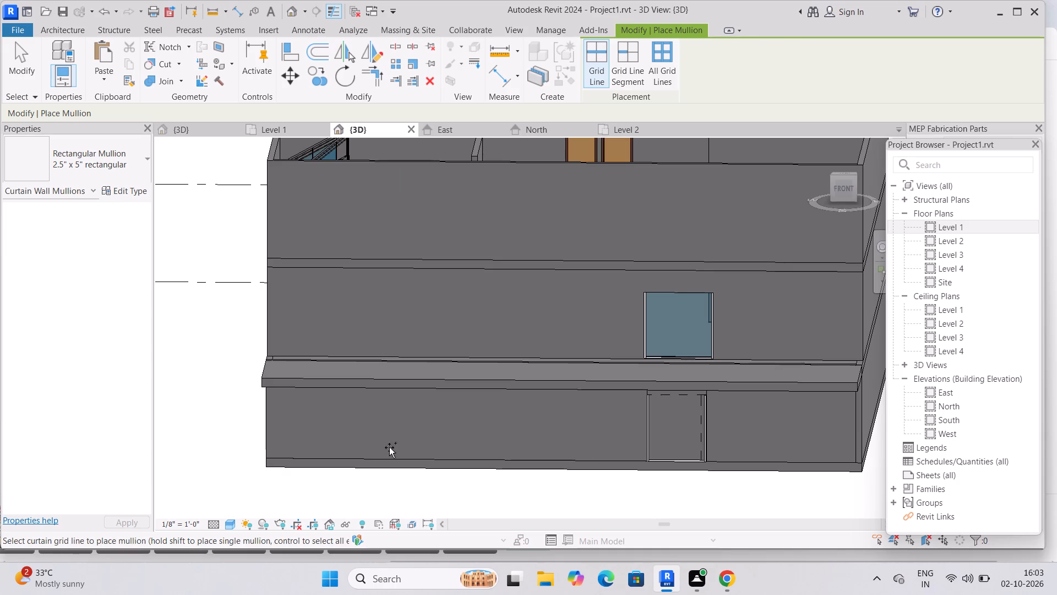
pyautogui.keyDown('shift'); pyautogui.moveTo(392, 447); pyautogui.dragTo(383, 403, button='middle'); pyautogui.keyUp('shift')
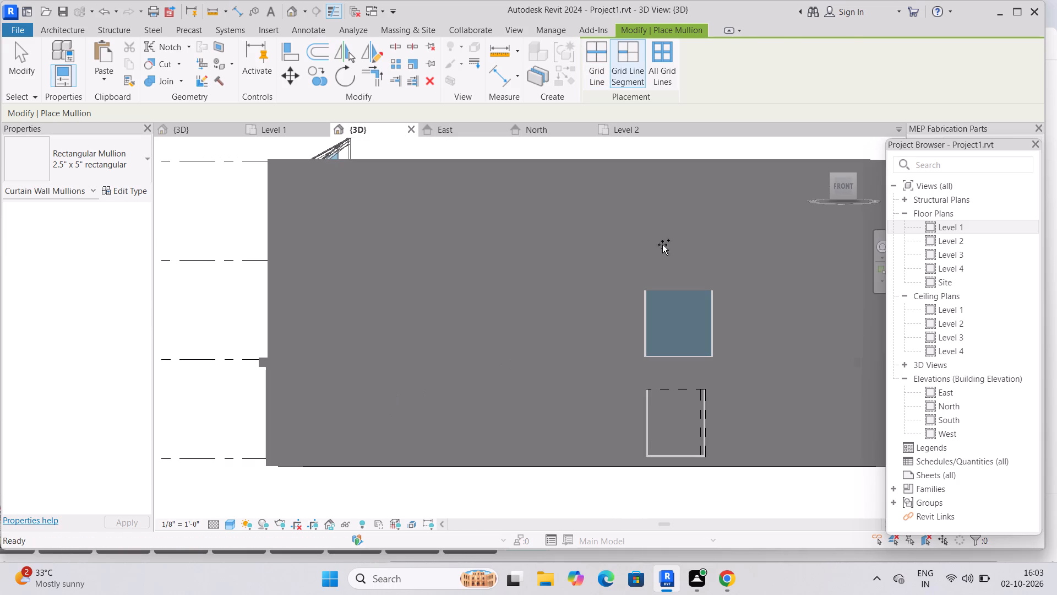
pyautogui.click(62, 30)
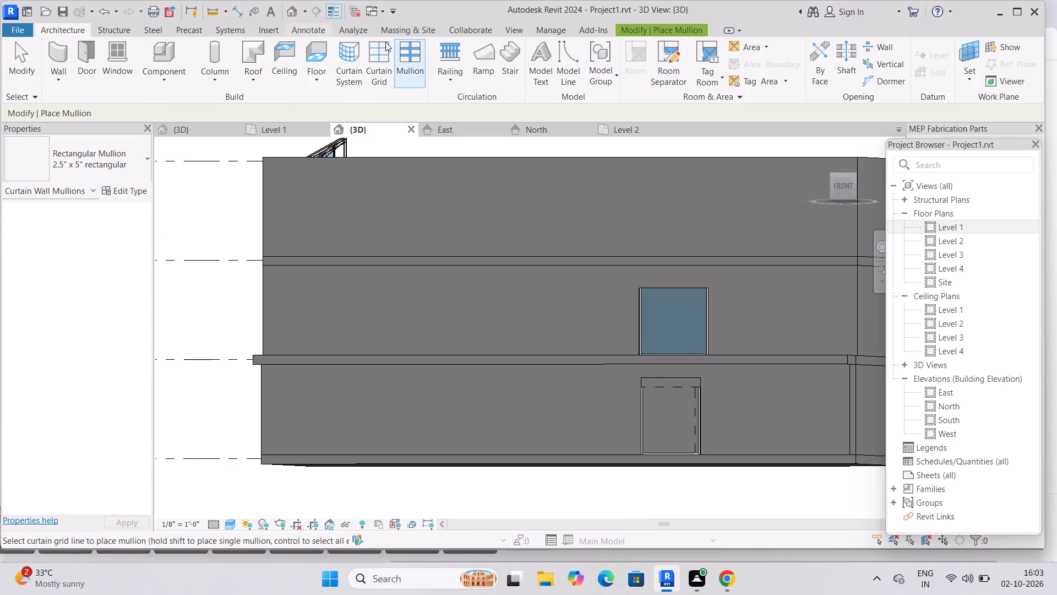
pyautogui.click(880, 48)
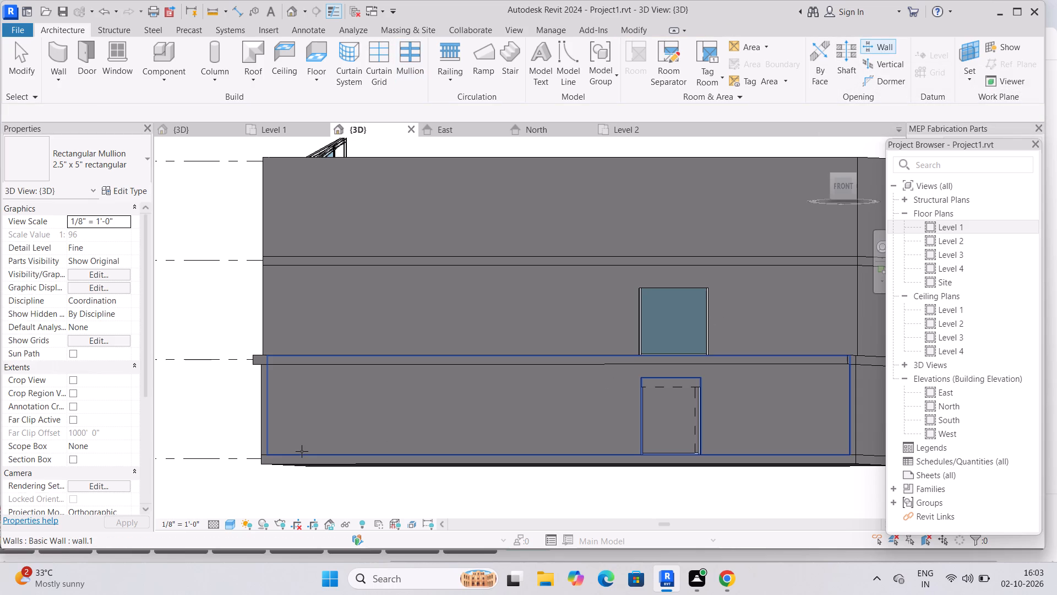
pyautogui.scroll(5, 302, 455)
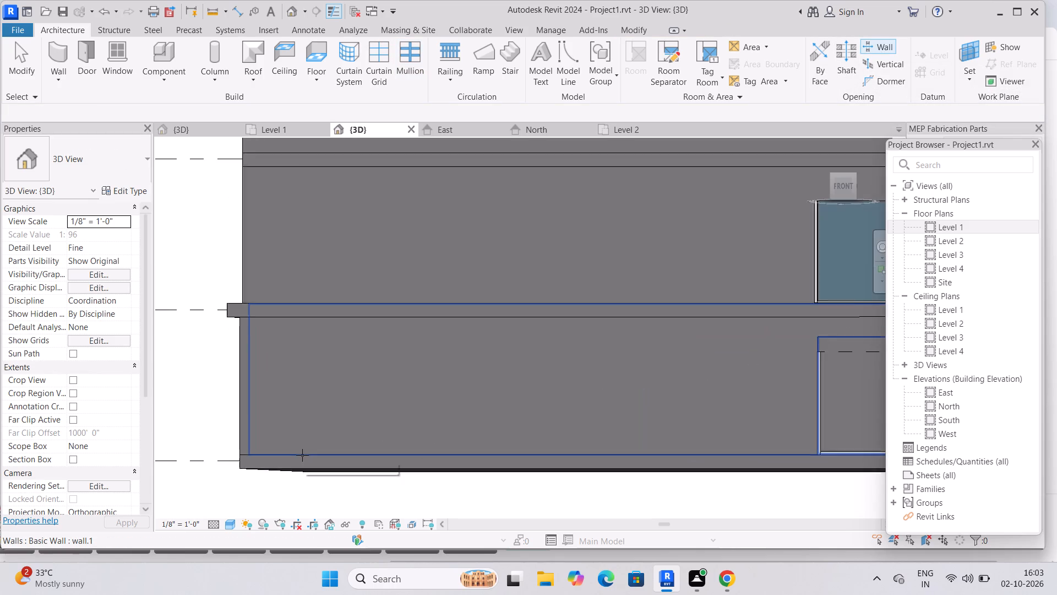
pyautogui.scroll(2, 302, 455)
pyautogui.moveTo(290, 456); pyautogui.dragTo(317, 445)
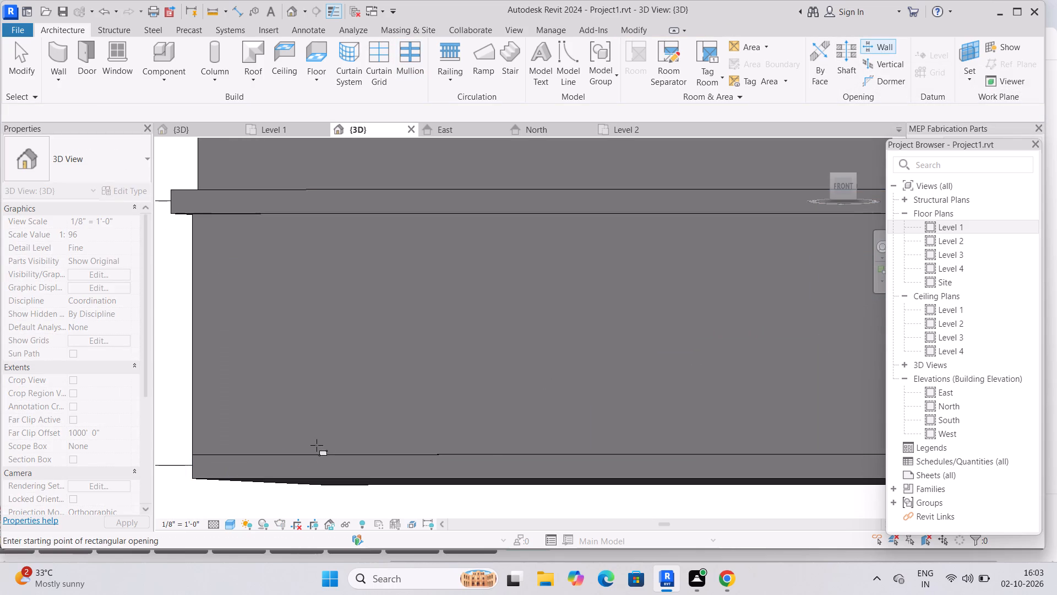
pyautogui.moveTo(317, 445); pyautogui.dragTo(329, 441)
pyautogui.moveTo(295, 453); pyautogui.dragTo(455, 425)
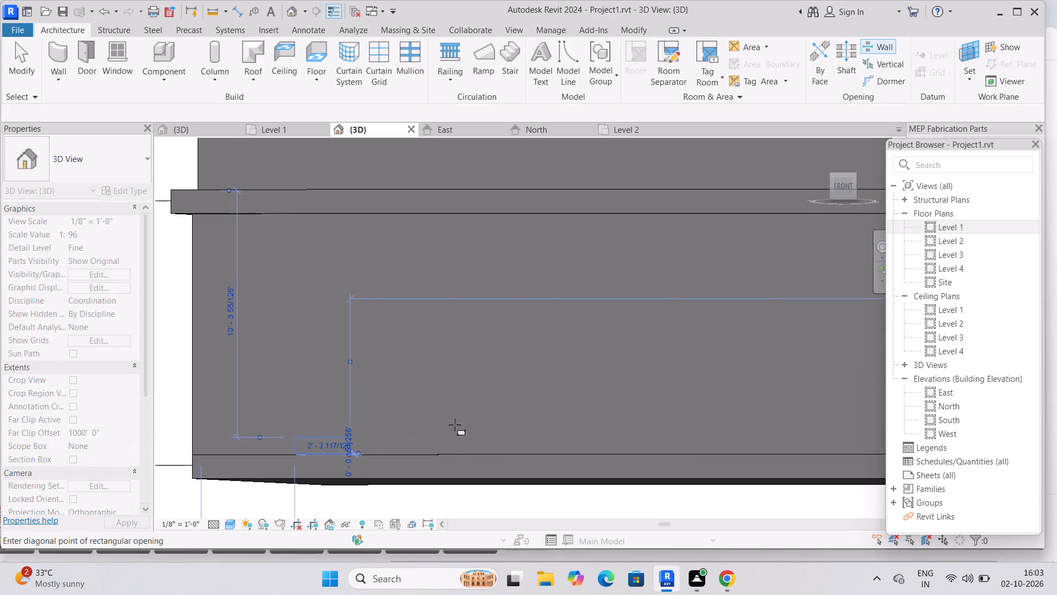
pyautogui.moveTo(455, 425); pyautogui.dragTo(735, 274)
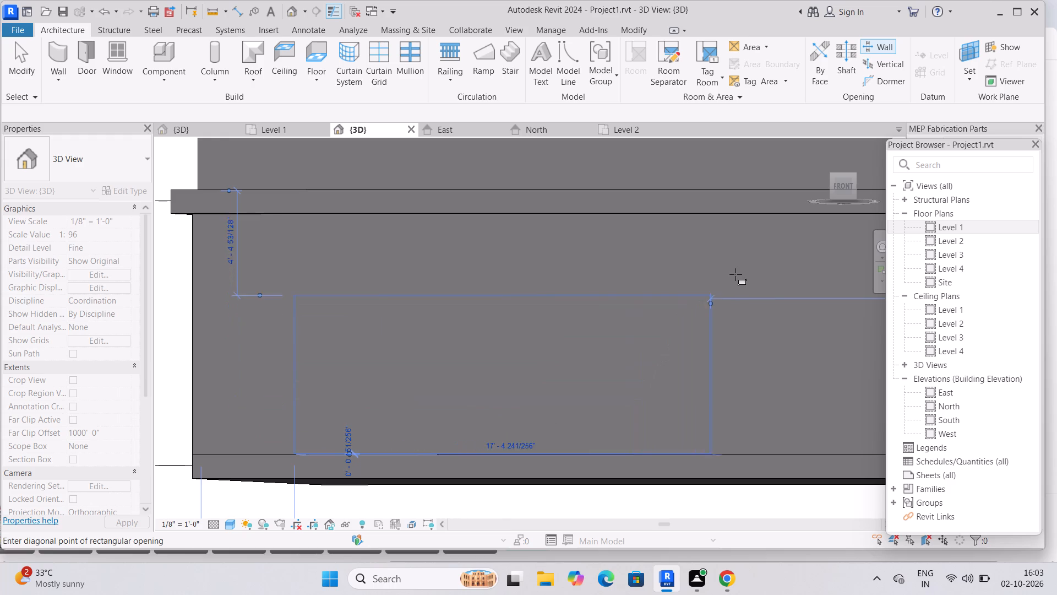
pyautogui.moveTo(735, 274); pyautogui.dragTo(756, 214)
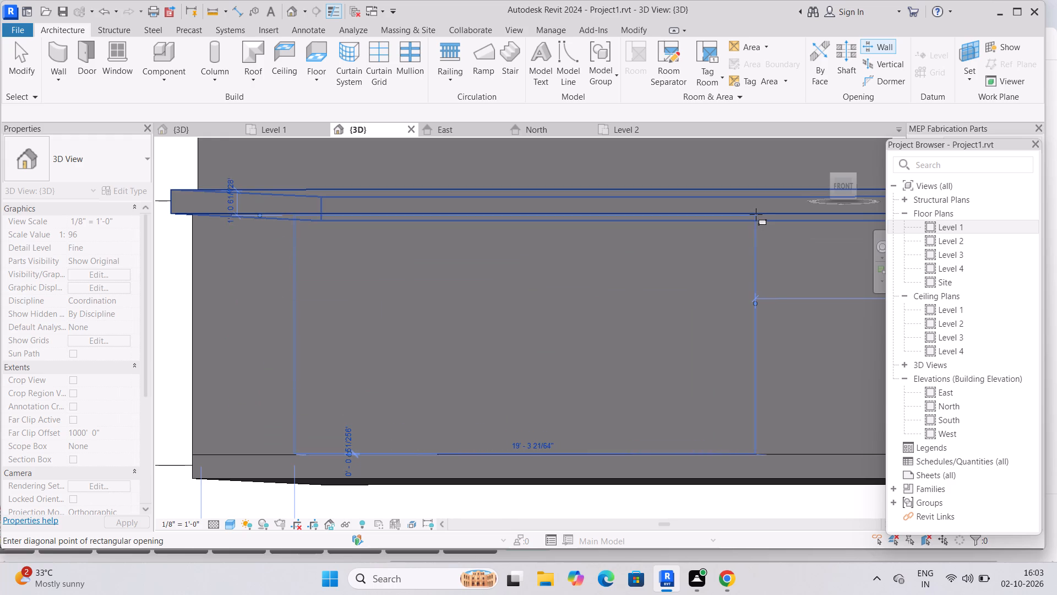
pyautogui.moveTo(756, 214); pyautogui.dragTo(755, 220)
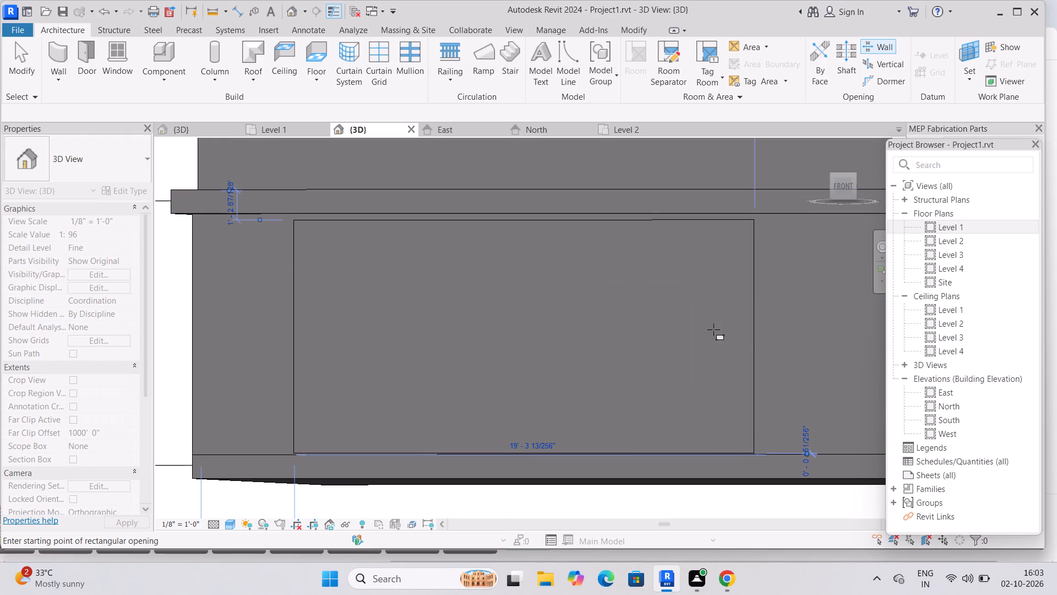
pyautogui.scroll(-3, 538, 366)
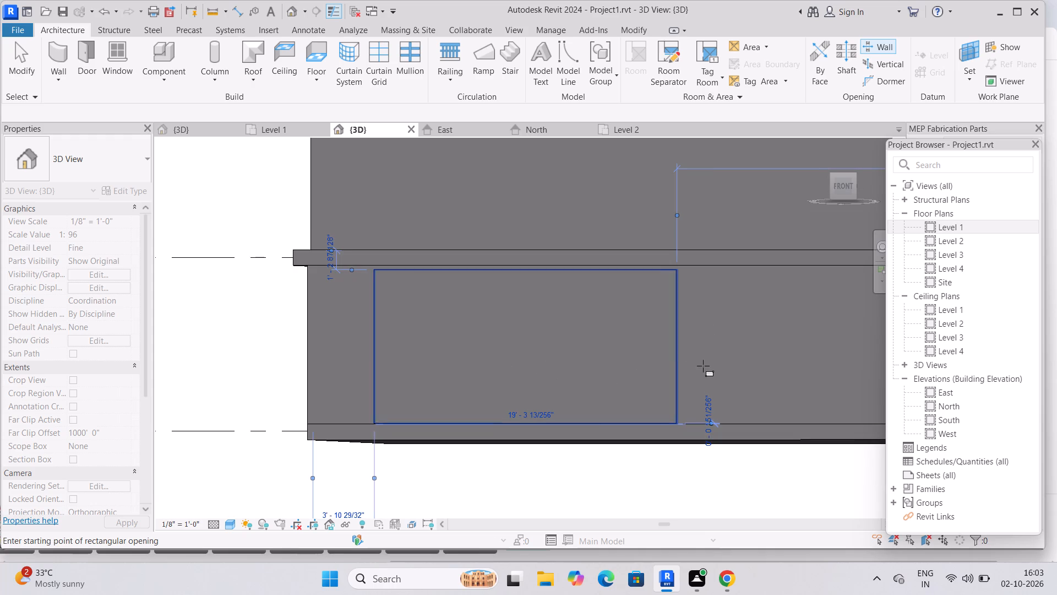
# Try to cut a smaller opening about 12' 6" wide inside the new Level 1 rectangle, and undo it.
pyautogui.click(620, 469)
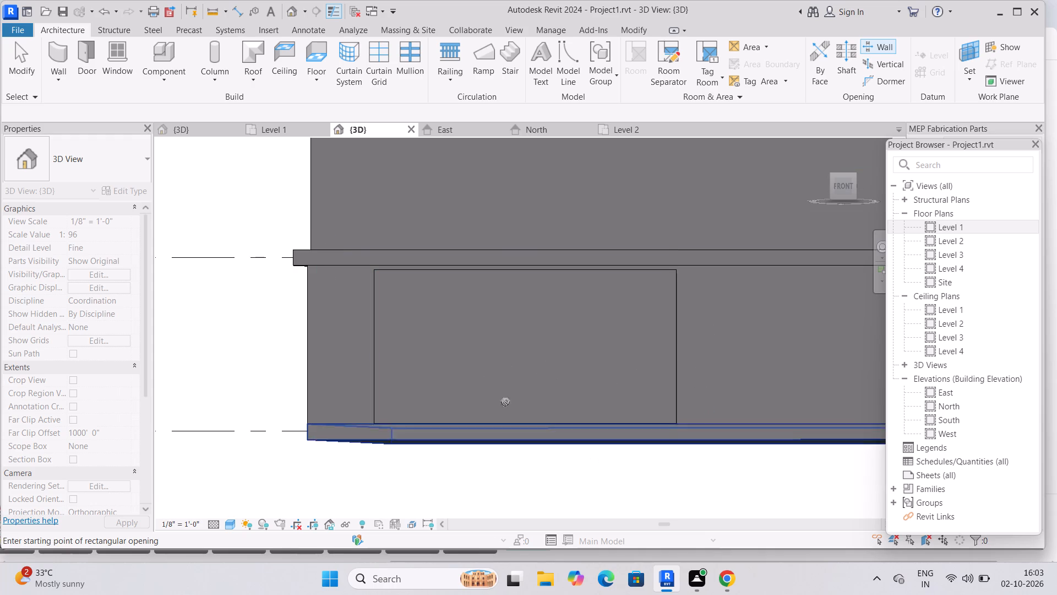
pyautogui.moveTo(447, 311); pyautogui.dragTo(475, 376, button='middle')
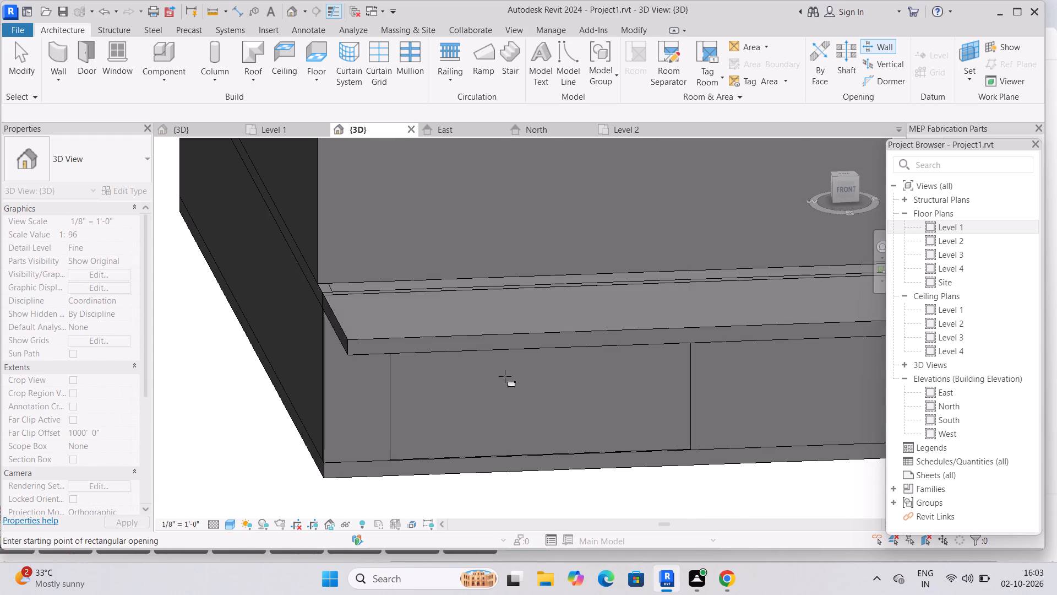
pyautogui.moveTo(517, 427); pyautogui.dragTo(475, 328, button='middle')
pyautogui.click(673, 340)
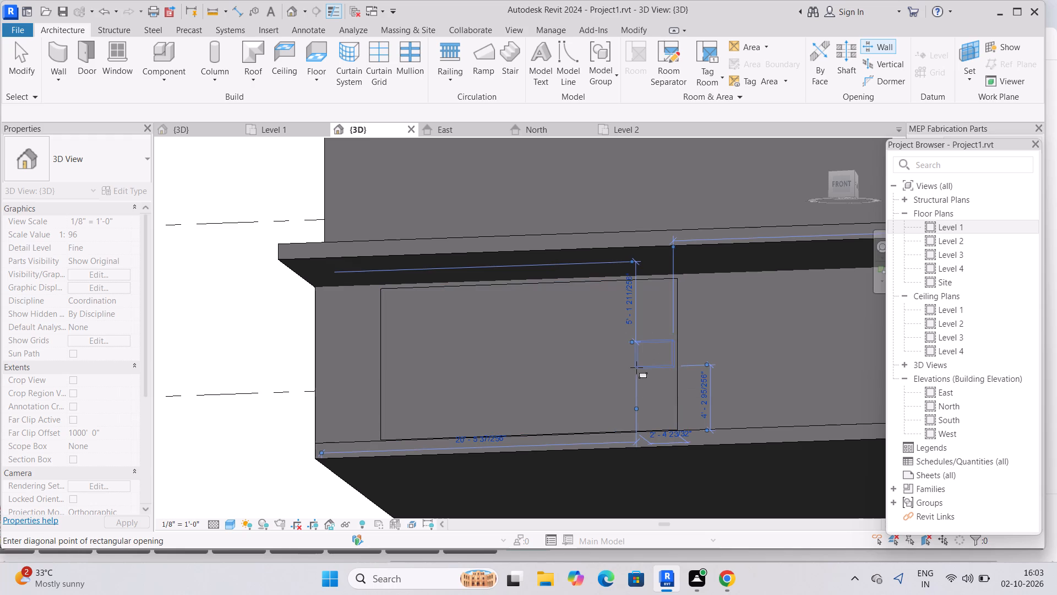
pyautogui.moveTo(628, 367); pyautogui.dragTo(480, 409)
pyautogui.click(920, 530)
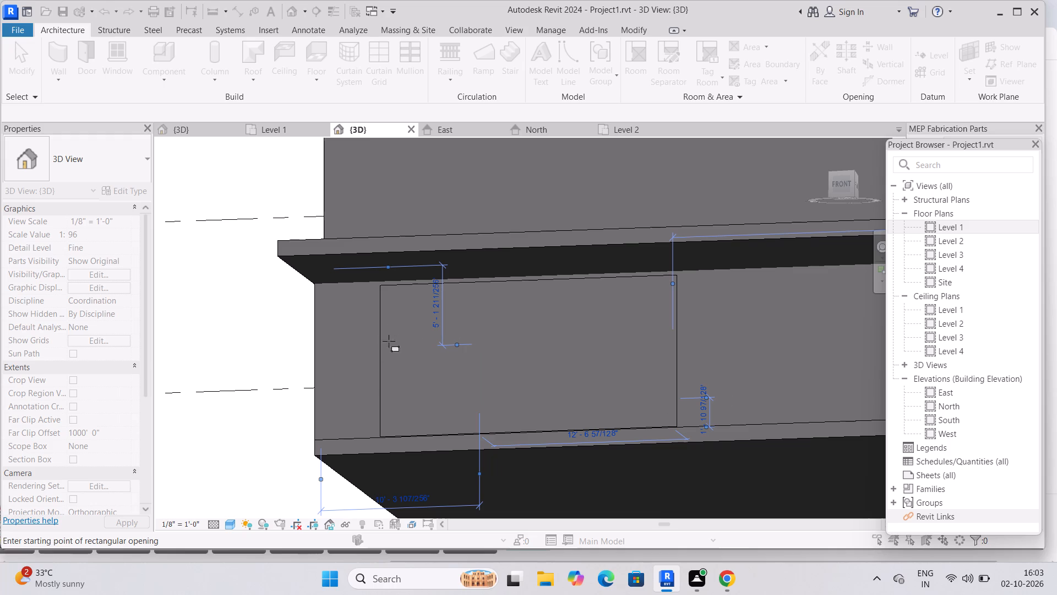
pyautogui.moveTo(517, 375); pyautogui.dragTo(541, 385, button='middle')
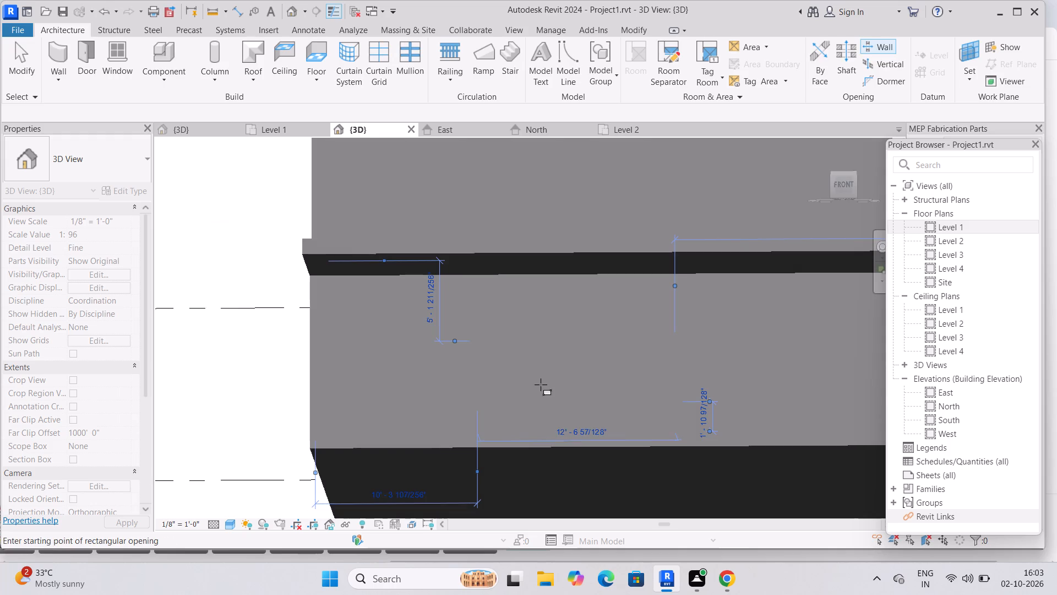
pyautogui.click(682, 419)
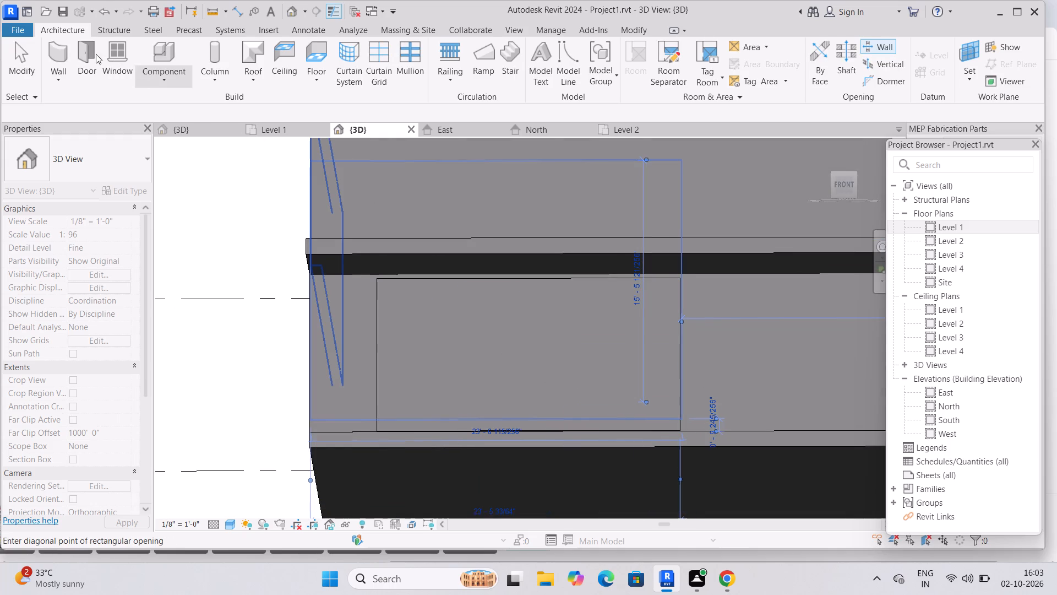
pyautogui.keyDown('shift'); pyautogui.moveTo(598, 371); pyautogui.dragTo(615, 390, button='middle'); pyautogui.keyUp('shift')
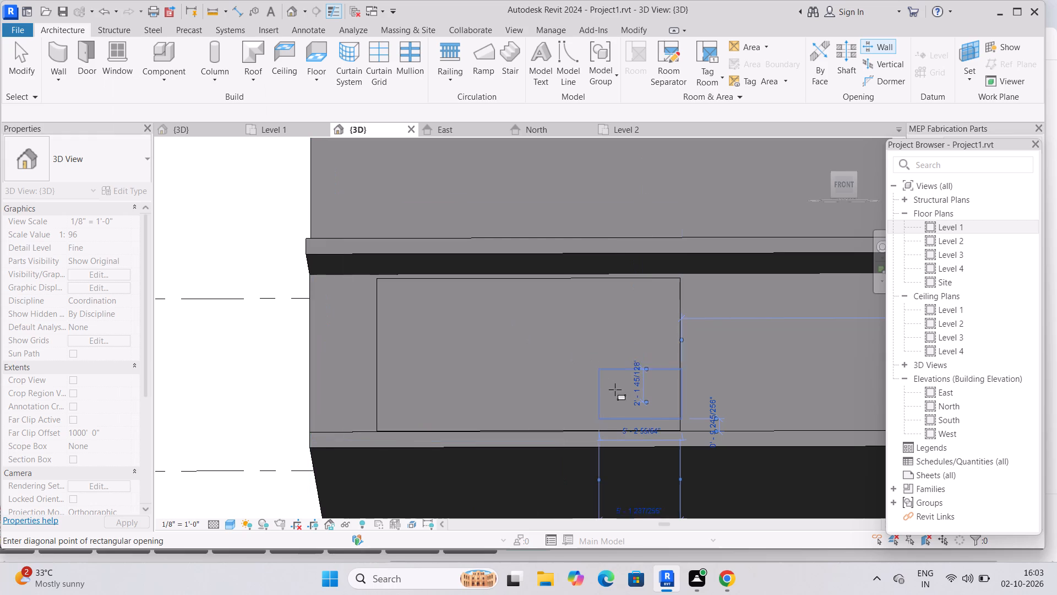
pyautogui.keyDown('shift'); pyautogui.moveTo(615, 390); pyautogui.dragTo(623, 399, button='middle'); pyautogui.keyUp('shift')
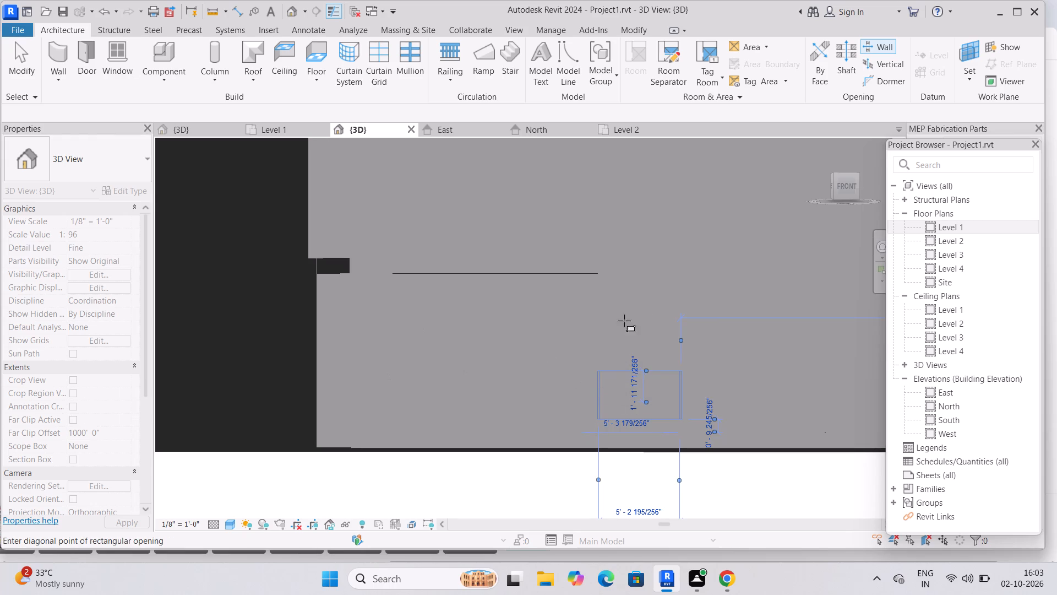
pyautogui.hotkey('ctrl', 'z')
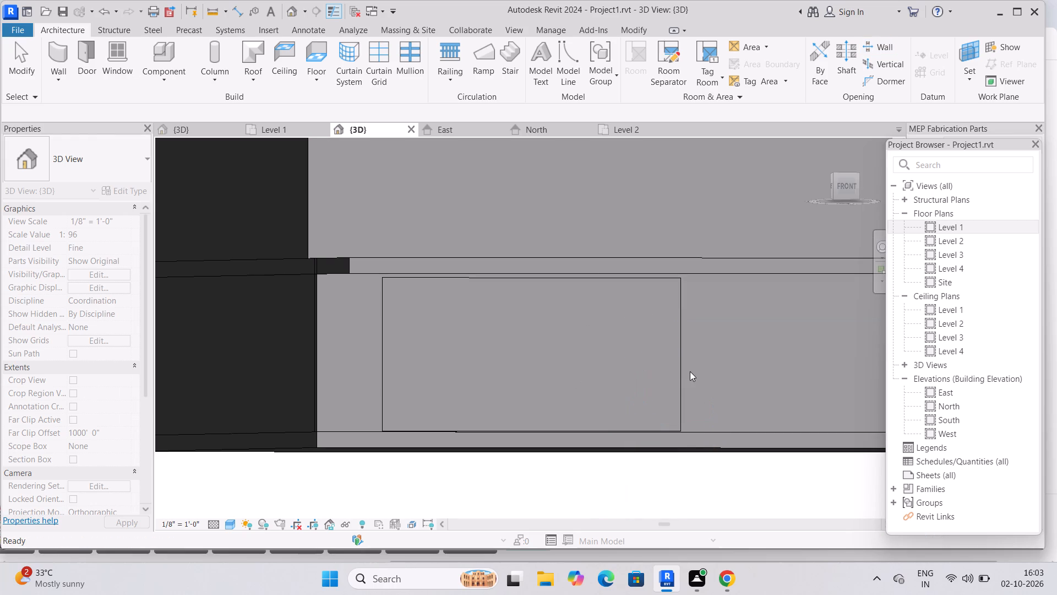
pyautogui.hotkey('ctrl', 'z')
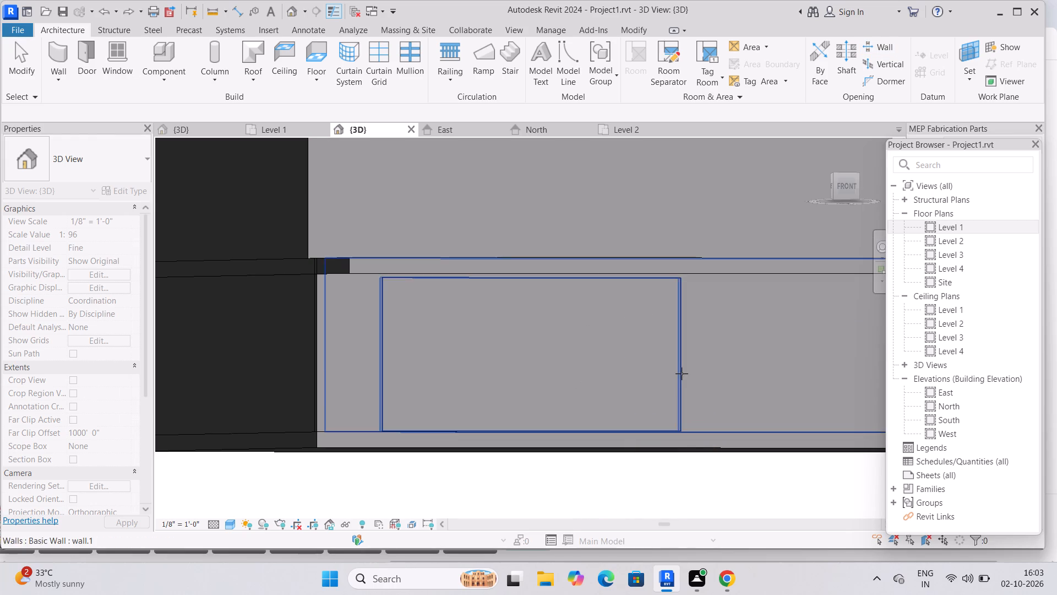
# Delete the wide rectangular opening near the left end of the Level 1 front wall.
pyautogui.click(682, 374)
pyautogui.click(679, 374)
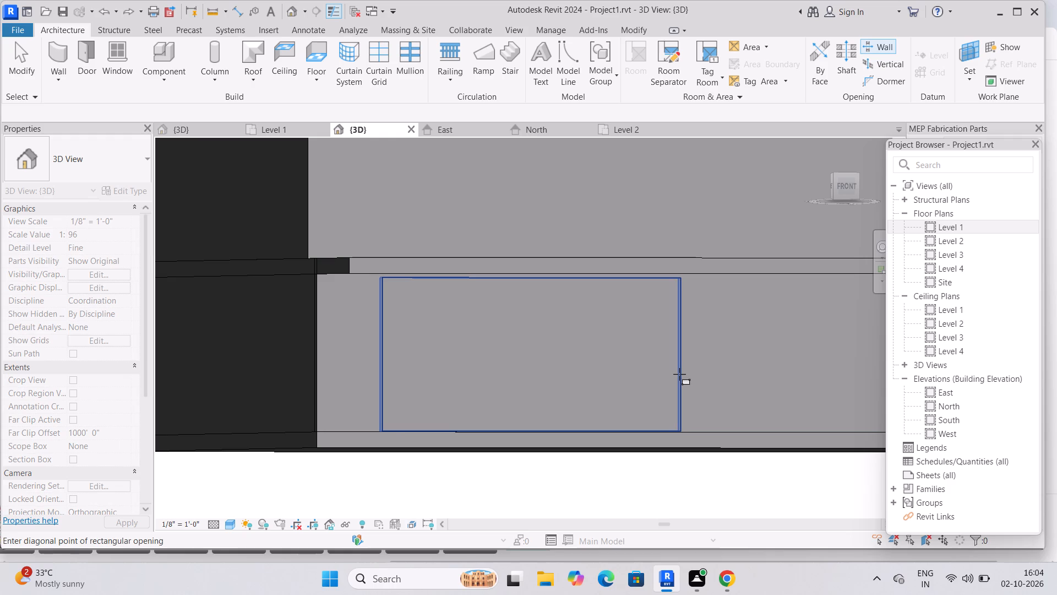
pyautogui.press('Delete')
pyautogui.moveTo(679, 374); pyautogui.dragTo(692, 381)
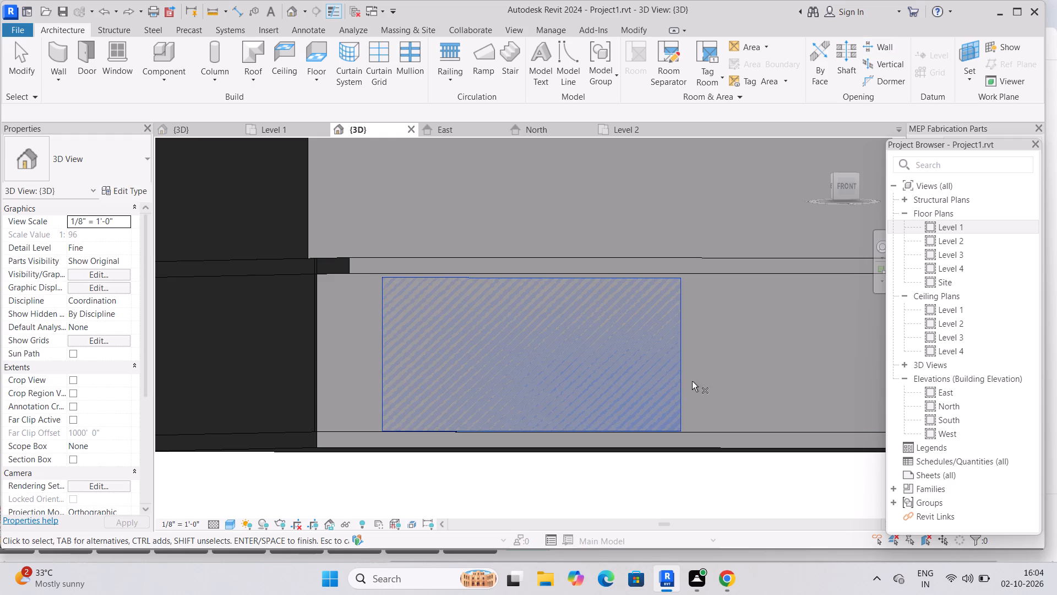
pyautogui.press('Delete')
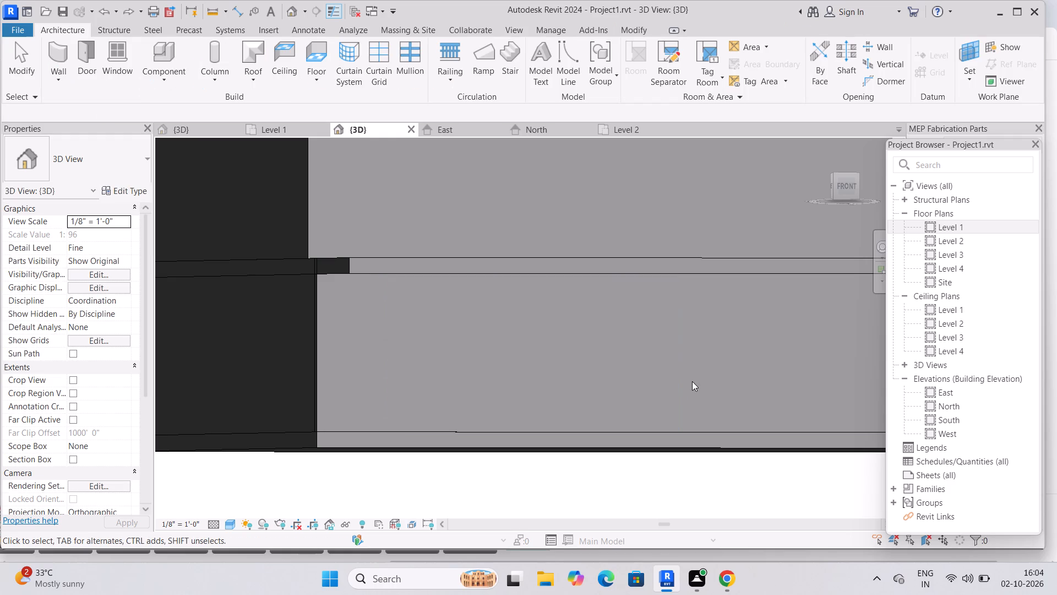
# Cut a rectangular wall opening about 15' 7" wide in the Level 1 front wall, its top about 1' 9" below Level 2.
pyautogui.click(876, 46)
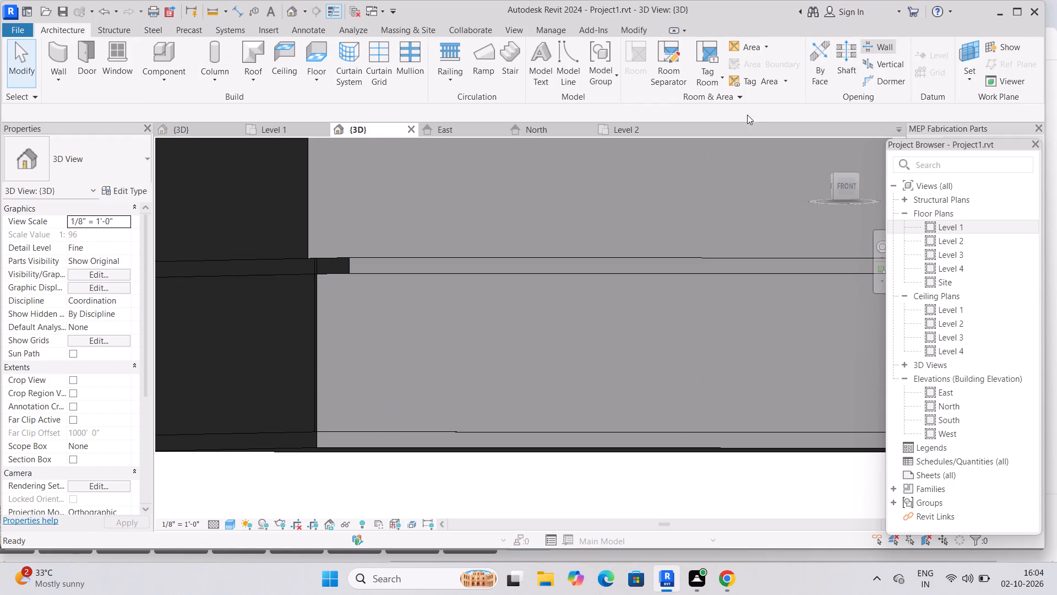
pyautogui.moveTo(422, 431); pyautogui.dragTo(482, 419)
pyautogui.click(416, 426)
pyautogui.click(415, 429)
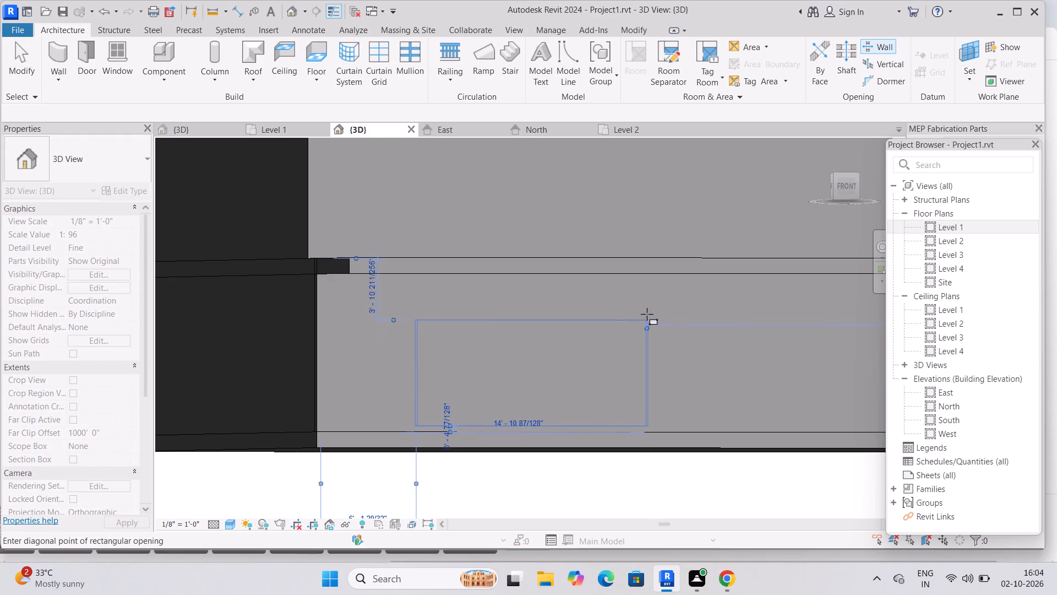
pyautogui.click(658, 286)
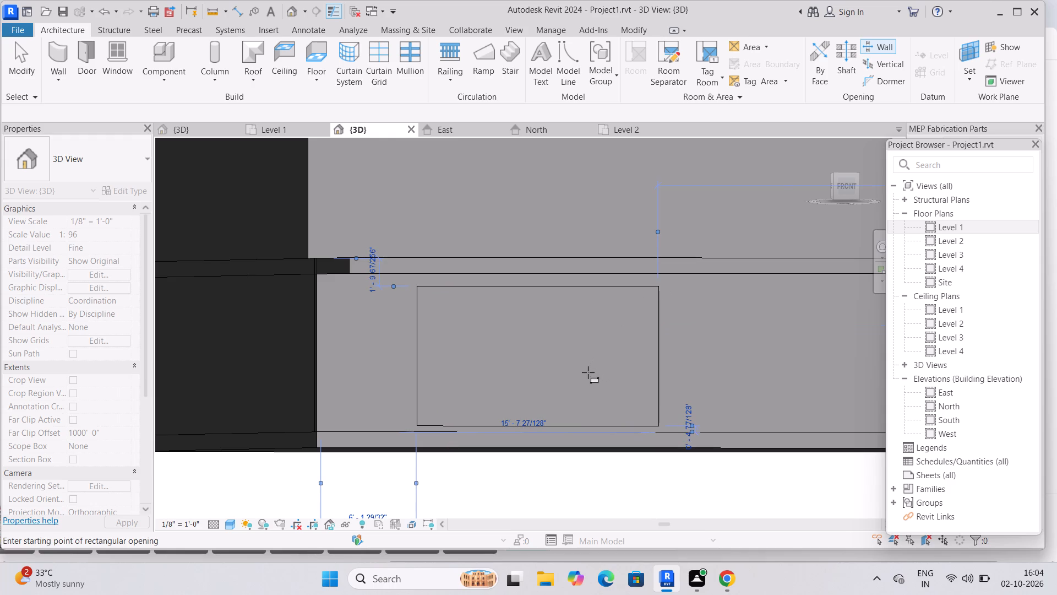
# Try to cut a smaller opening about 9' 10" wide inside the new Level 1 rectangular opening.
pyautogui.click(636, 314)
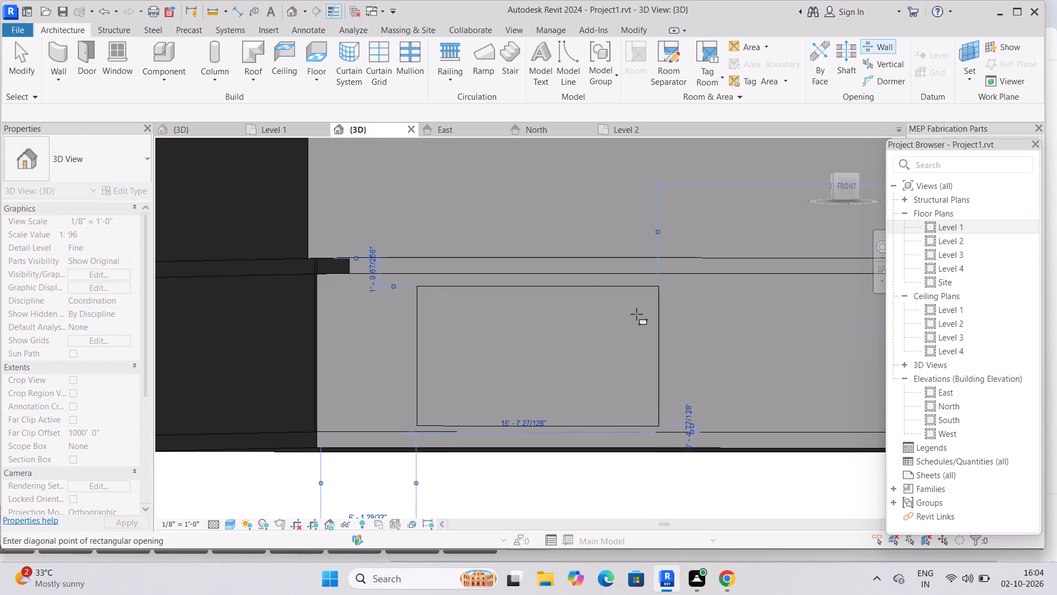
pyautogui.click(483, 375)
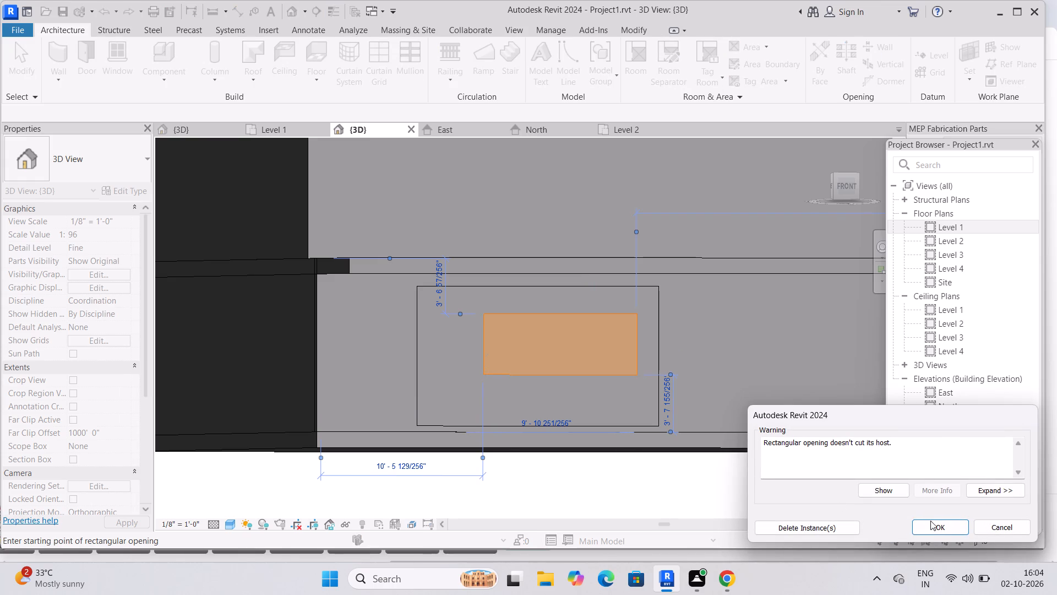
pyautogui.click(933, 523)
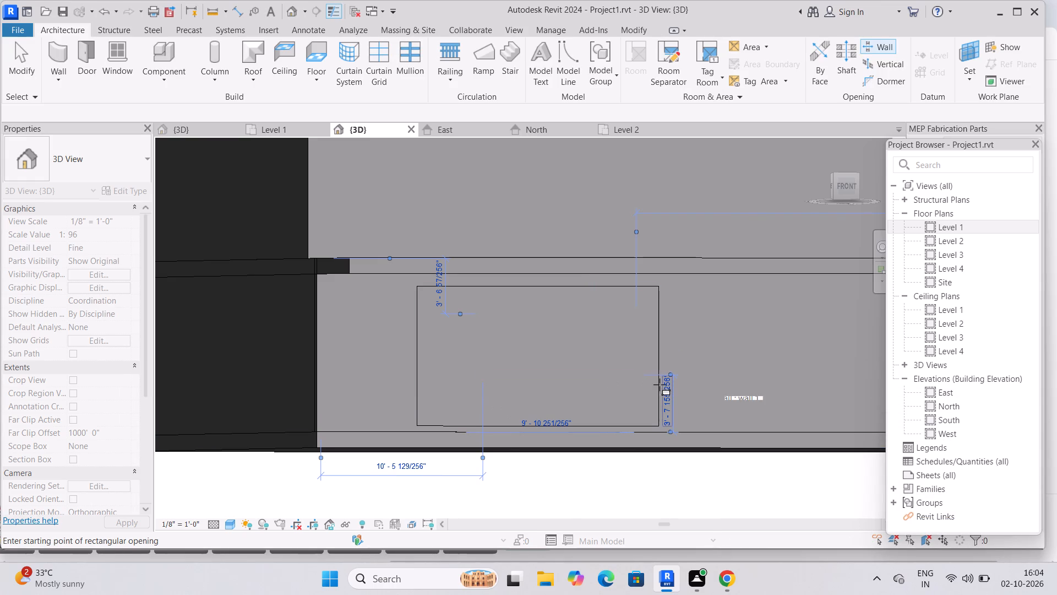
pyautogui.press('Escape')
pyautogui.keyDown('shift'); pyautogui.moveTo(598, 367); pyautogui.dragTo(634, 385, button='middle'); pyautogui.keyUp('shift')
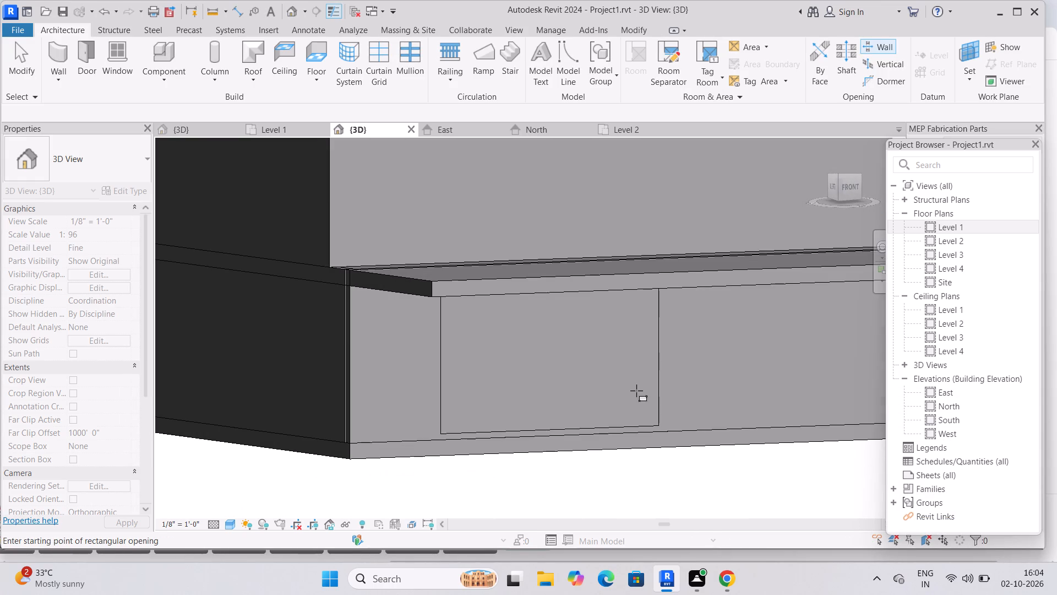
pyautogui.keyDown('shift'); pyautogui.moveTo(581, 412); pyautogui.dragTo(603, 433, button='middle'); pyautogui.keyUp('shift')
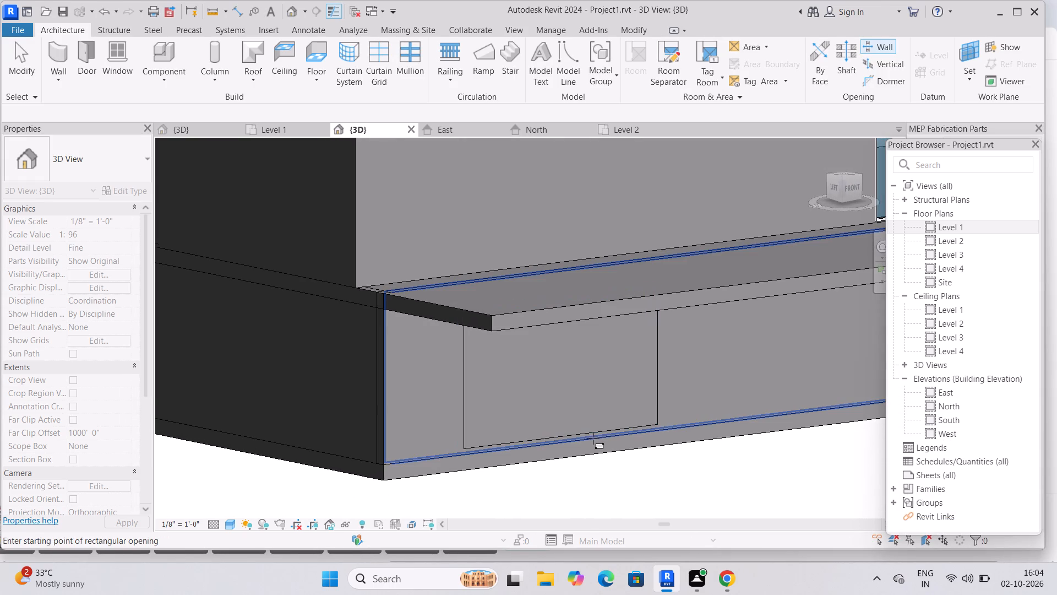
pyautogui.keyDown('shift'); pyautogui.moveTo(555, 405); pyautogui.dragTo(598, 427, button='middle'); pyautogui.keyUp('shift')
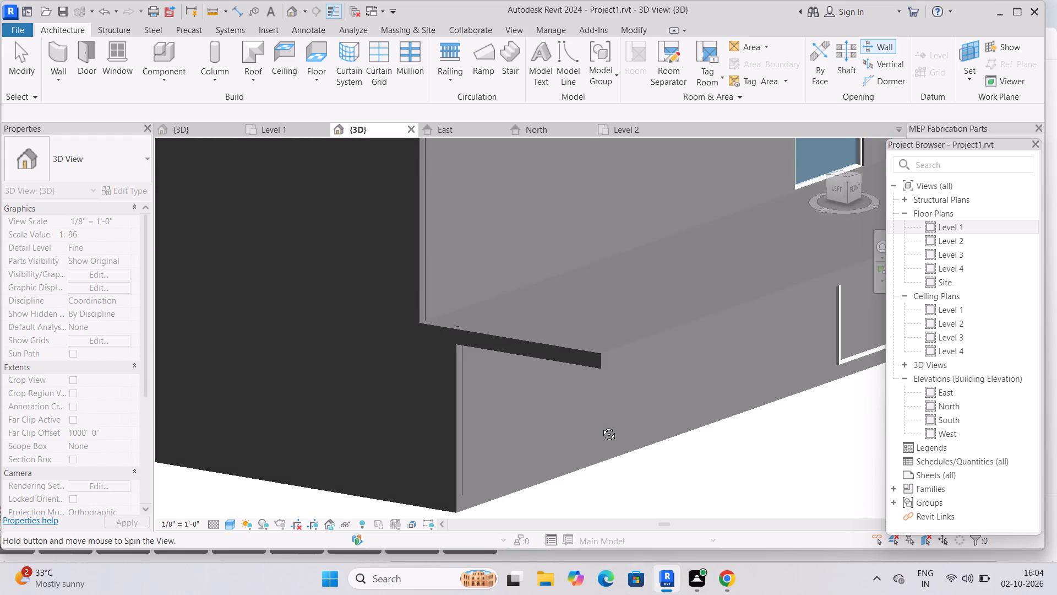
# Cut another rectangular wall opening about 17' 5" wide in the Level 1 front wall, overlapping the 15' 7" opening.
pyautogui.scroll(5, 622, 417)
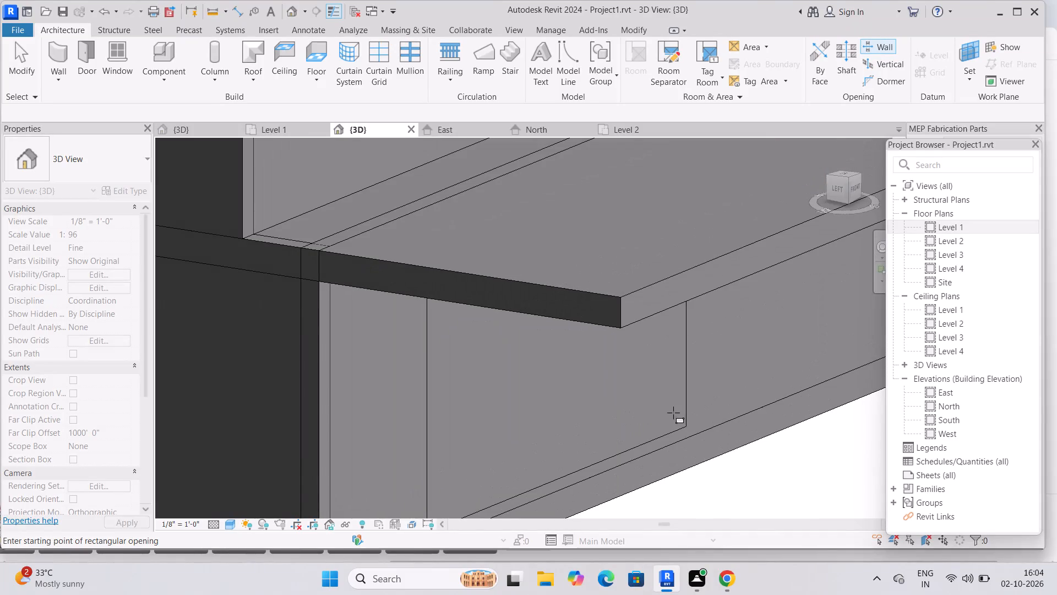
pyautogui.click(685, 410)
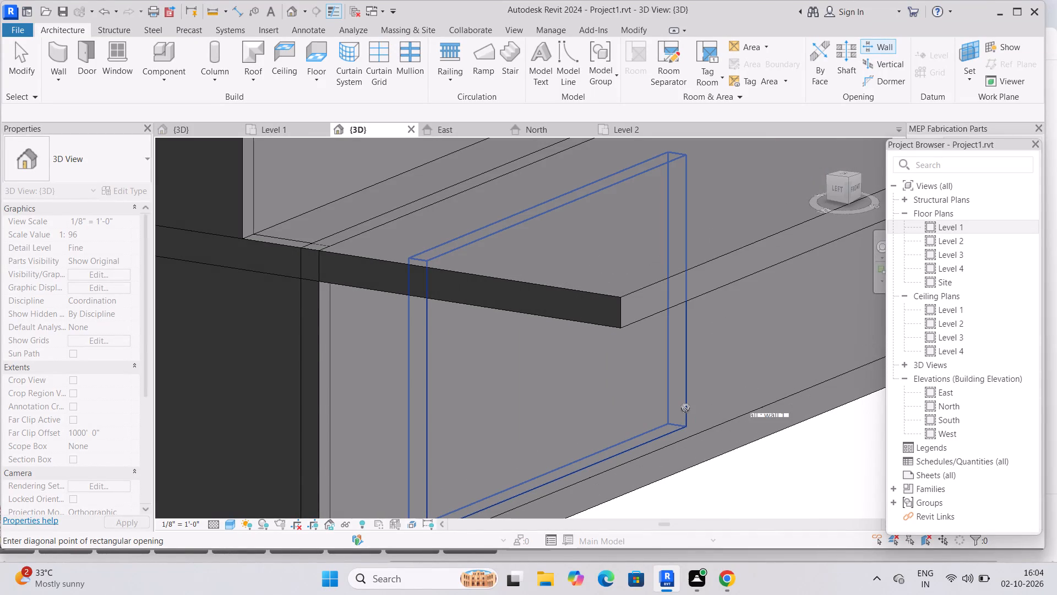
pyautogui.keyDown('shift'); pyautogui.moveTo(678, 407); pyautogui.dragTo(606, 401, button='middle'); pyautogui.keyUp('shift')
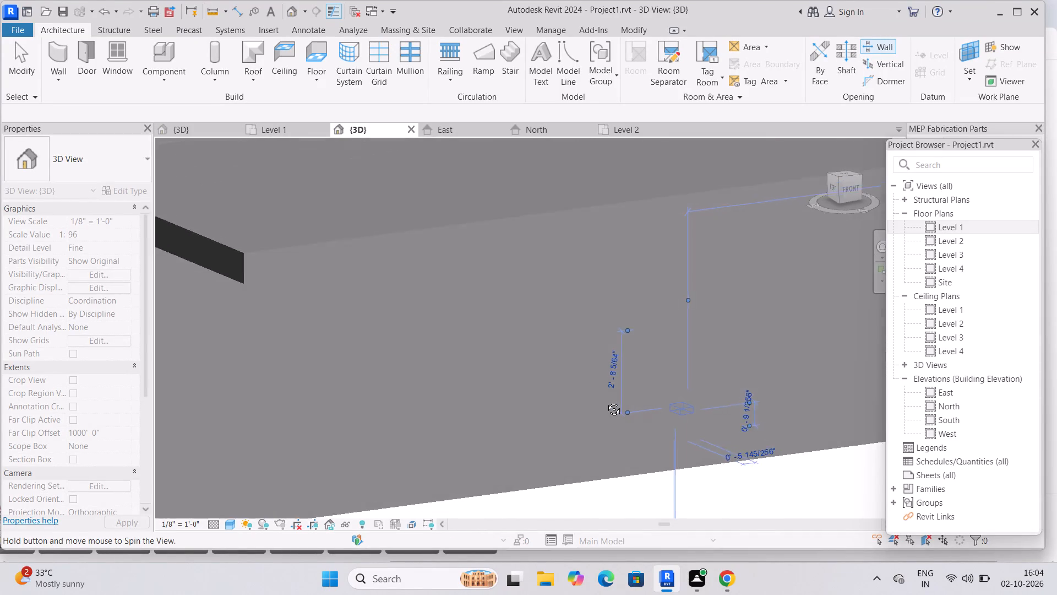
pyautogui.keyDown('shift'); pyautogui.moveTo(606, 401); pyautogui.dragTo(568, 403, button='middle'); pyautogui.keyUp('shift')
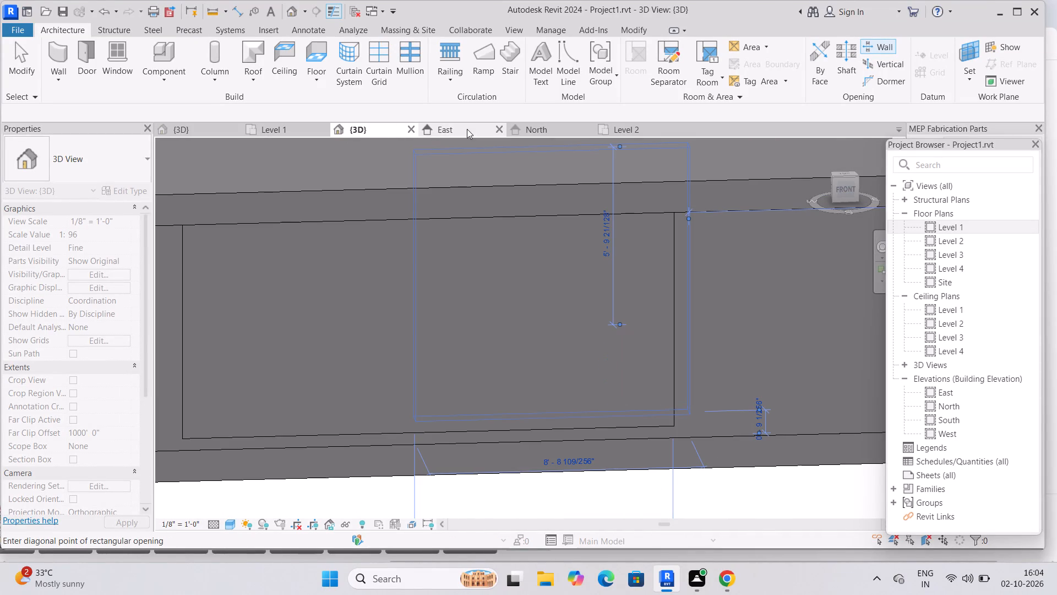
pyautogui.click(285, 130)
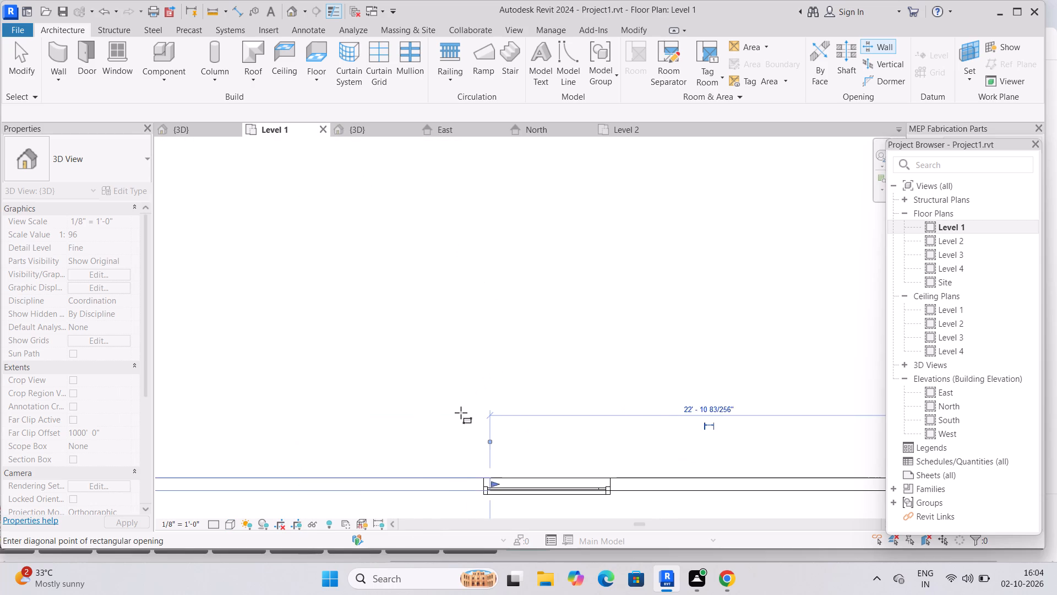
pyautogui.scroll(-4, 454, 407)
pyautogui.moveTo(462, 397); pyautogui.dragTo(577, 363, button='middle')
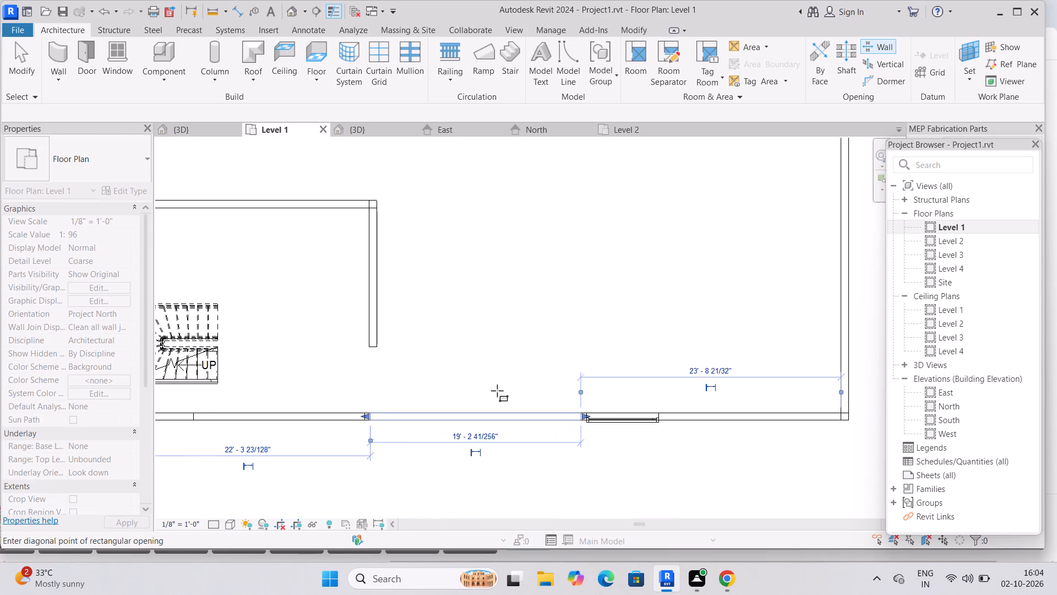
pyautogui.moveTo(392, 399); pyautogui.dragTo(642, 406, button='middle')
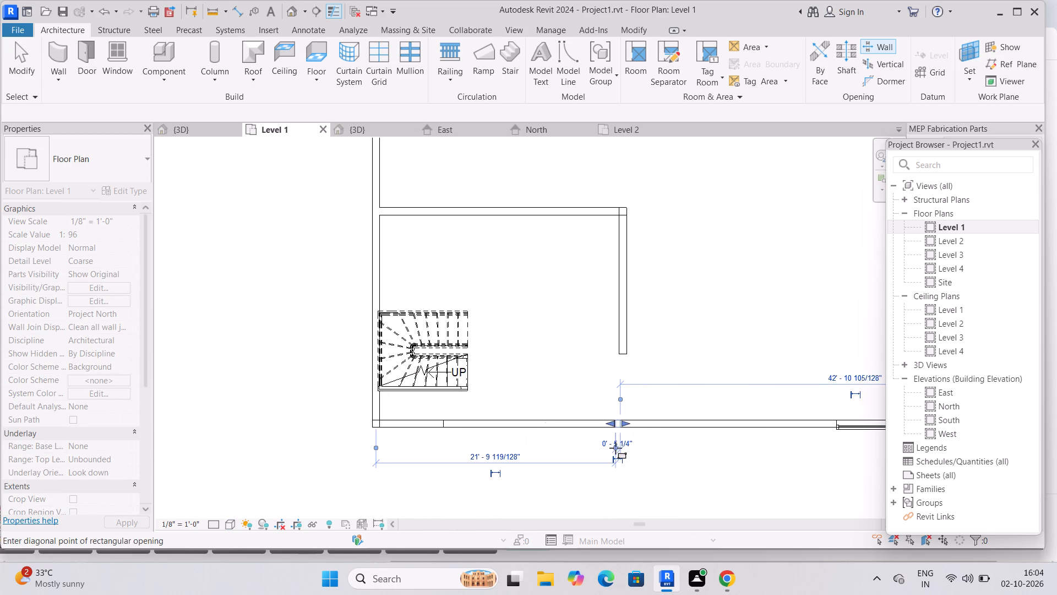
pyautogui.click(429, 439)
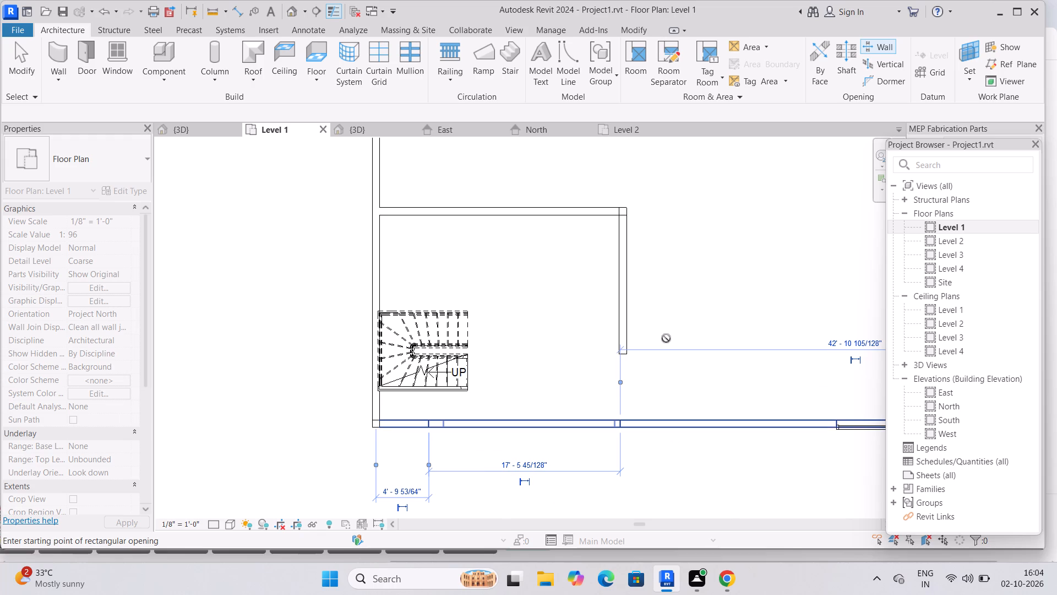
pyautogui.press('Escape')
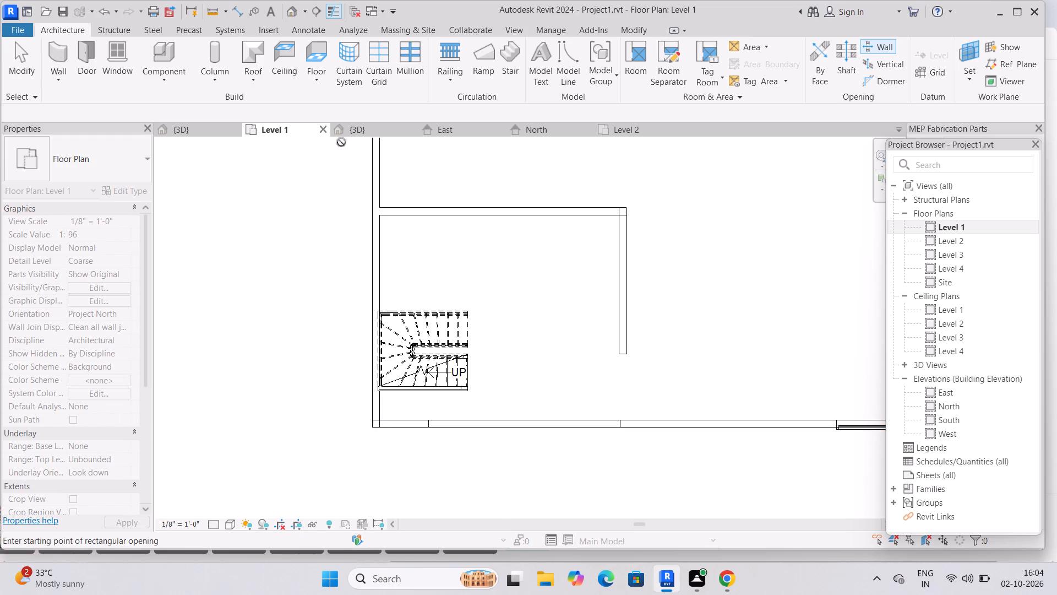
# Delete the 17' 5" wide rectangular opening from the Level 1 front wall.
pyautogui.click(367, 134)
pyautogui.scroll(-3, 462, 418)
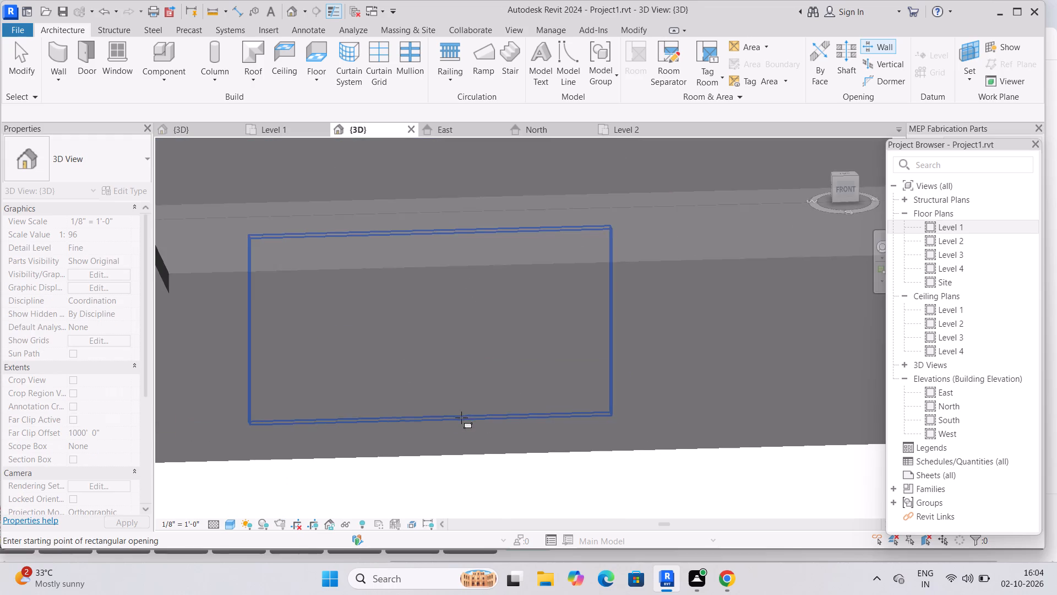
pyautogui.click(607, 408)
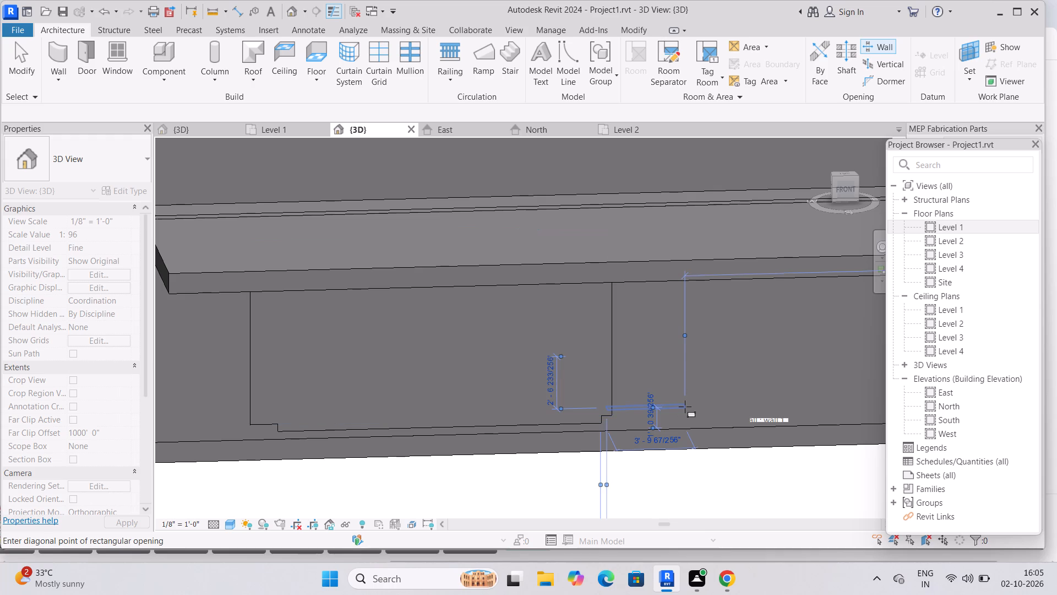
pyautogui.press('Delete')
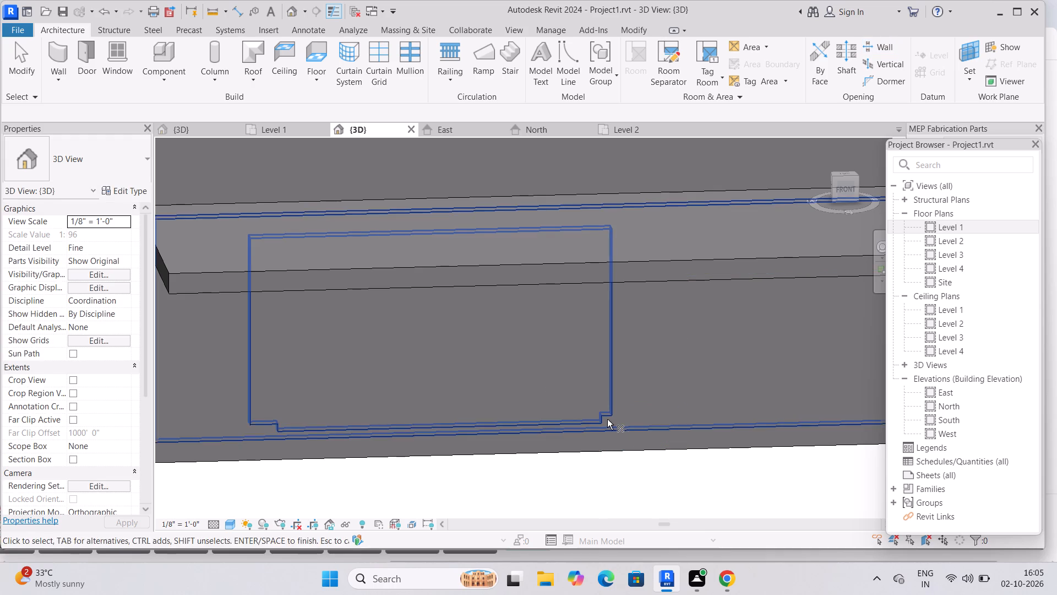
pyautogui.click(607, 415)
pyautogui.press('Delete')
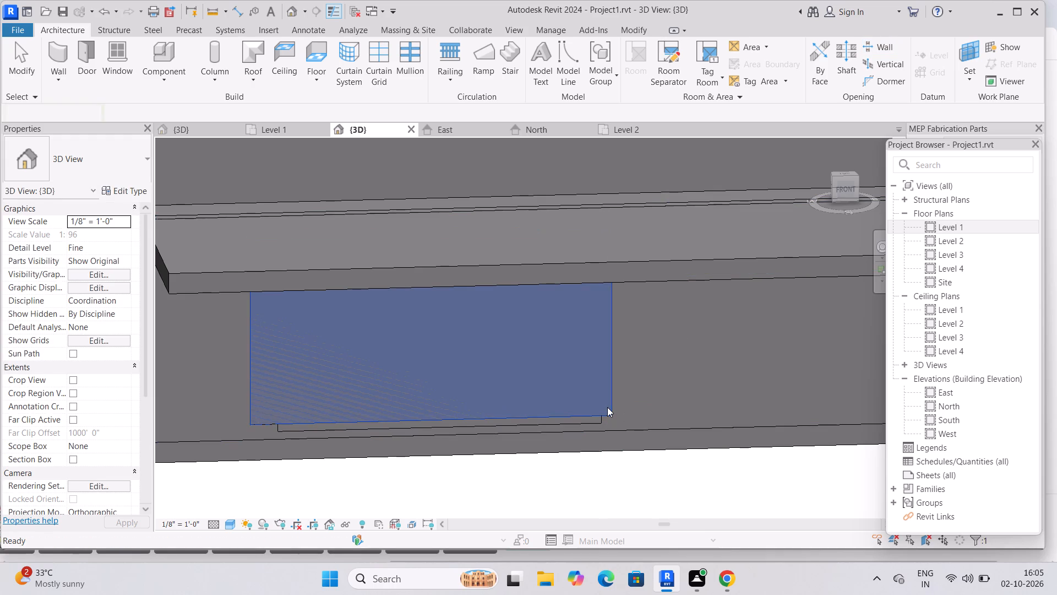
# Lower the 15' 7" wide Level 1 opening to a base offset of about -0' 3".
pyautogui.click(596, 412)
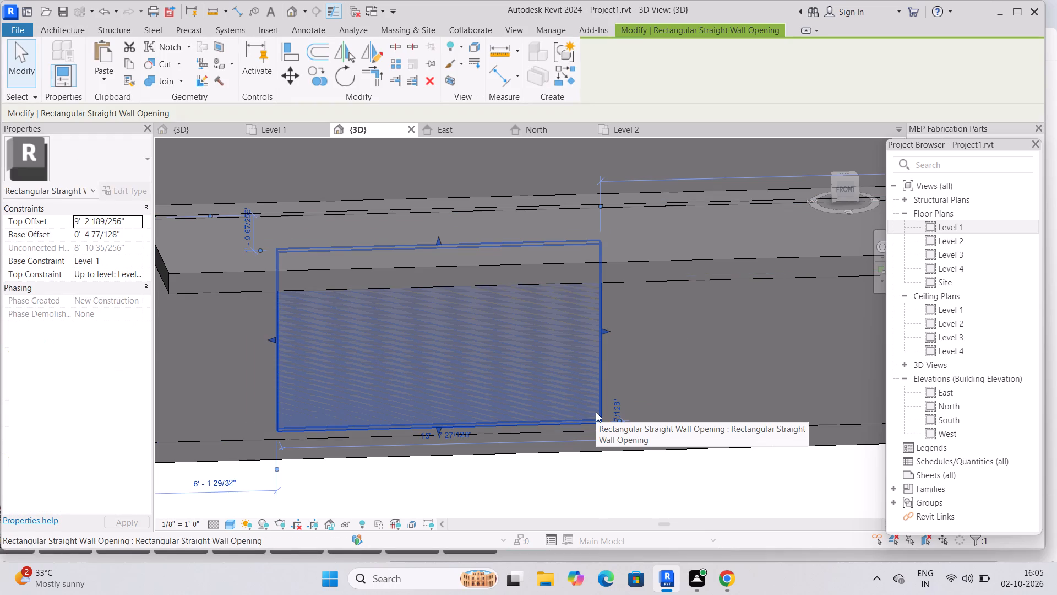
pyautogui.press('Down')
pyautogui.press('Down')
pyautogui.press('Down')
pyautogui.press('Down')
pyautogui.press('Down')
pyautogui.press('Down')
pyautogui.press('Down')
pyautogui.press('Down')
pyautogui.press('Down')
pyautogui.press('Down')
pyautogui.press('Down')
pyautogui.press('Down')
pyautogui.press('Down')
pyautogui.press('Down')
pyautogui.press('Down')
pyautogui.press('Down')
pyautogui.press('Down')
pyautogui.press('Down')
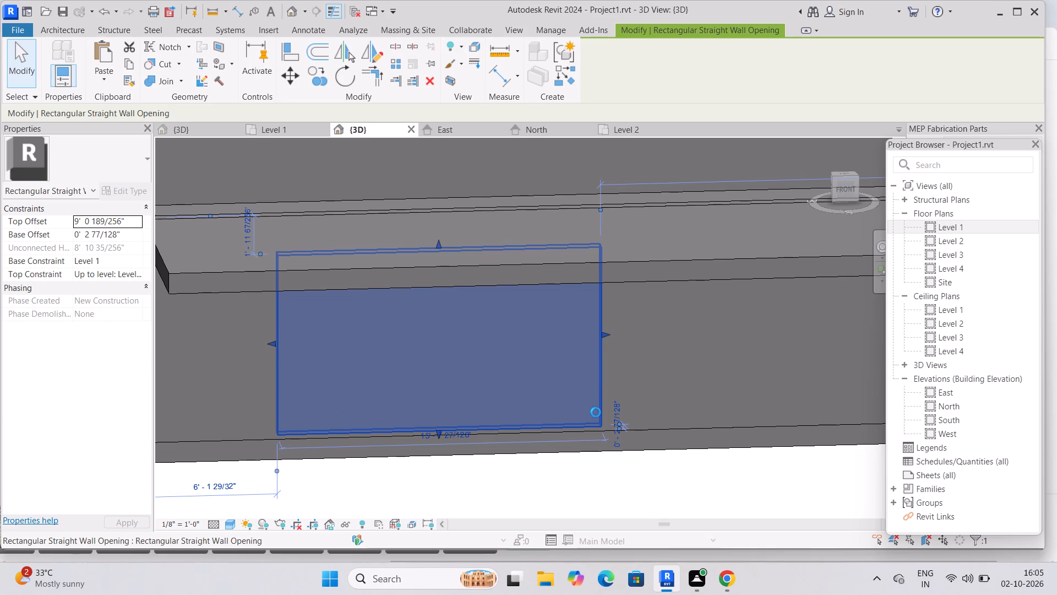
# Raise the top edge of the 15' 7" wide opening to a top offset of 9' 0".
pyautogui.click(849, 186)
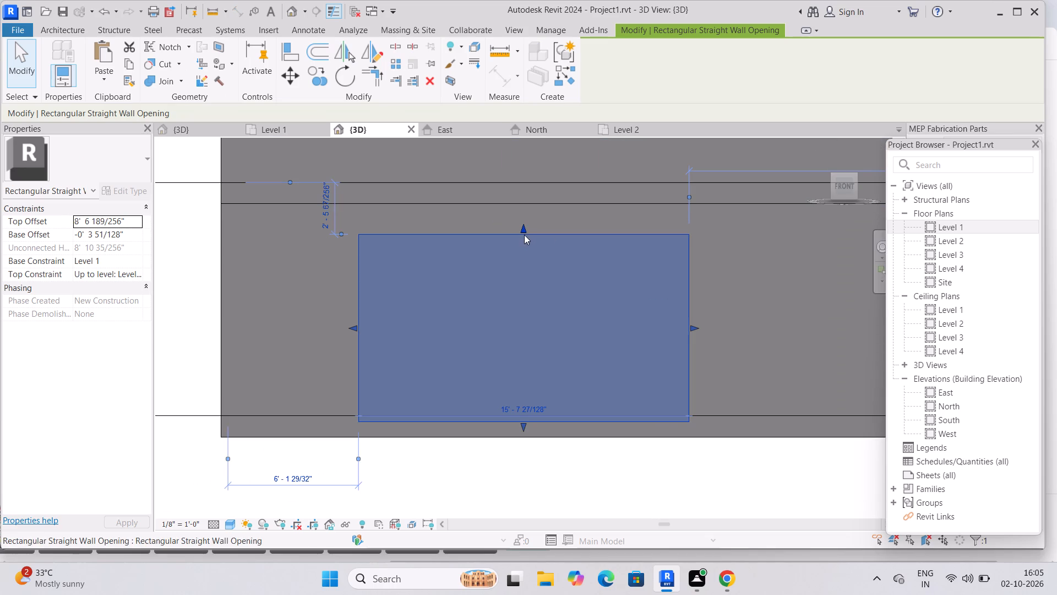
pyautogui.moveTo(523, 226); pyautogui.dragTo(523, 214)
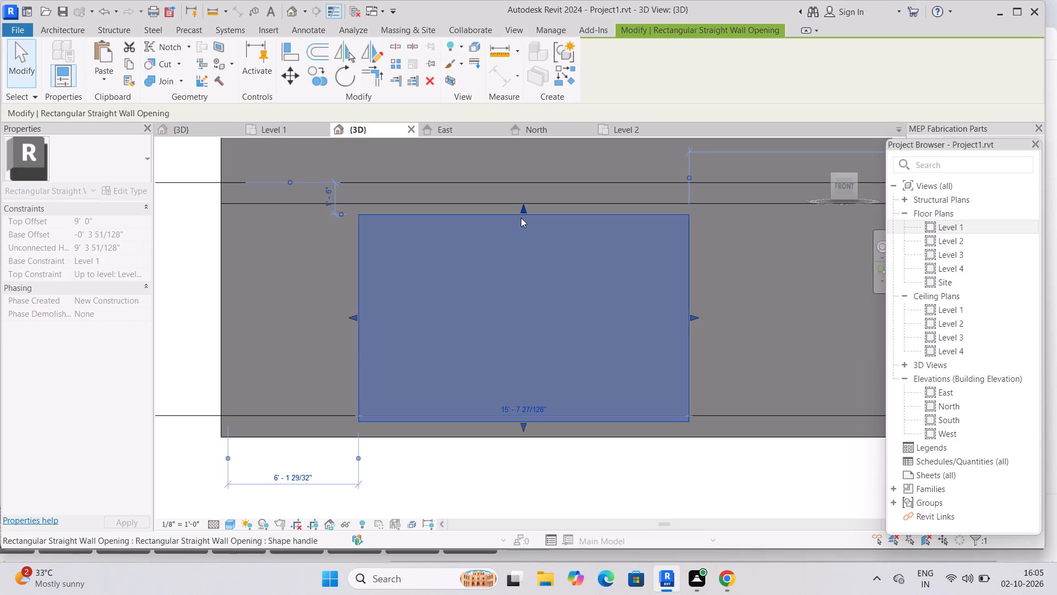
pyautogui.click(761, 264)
# Delete both the 15' 7" wide opening and the smaller opening inside it from the Level 1 front wall.
pyautogui.keyDown('shift'); pyautogui.moveTo(487, 273); pyautogui.dragTo(519, 290, button='middle'); pyautogui.keyUp('shift')
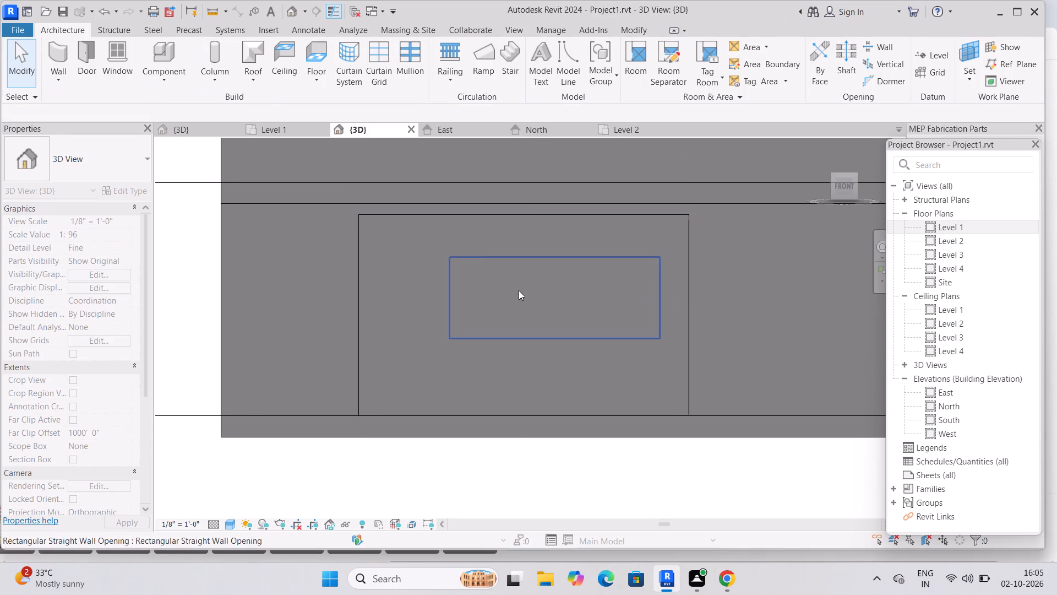
pyautogui.keyDown('shift'); pyautogui.moveTo(519, 290); pyautogui.dragTo(547, 312, button='middle'); pyautogui.keyUp('shift')
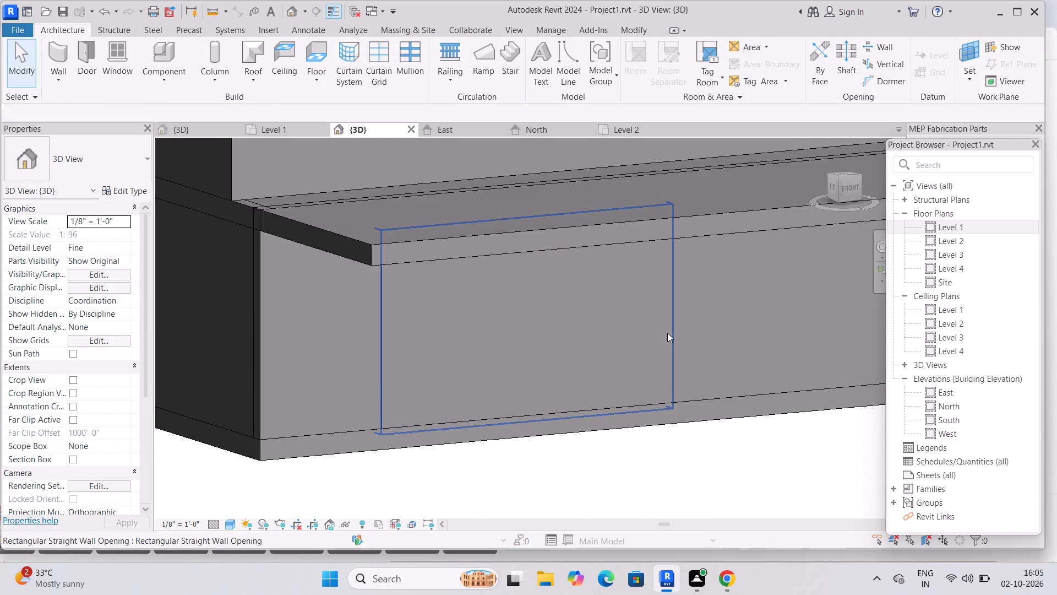
pyautogui.click(669, 333)
pyautogui.press('Delete')
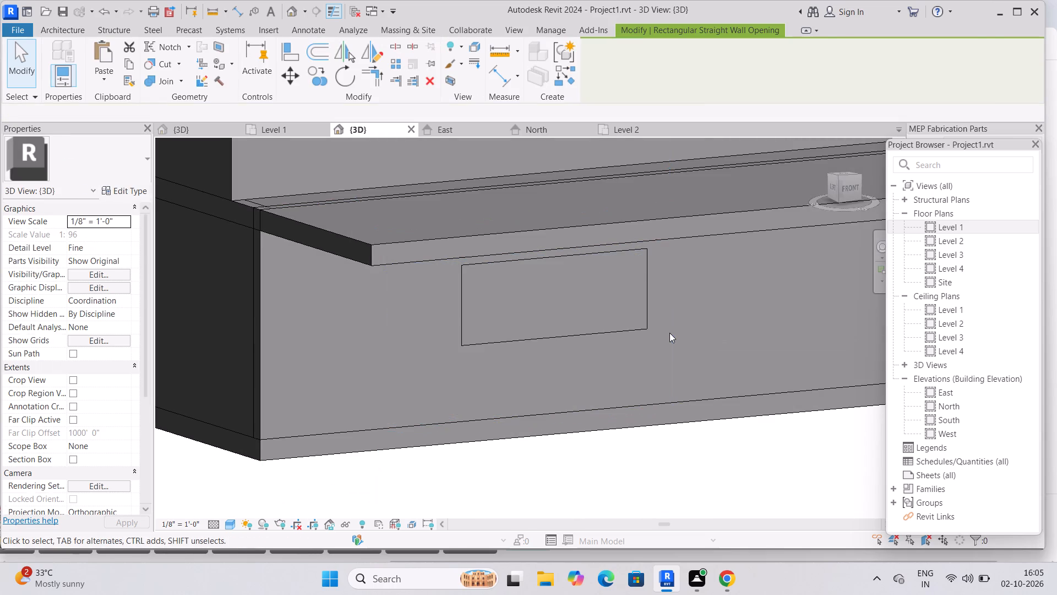
pyautogui.click(642, 307)
pyautogui.press('Delete')
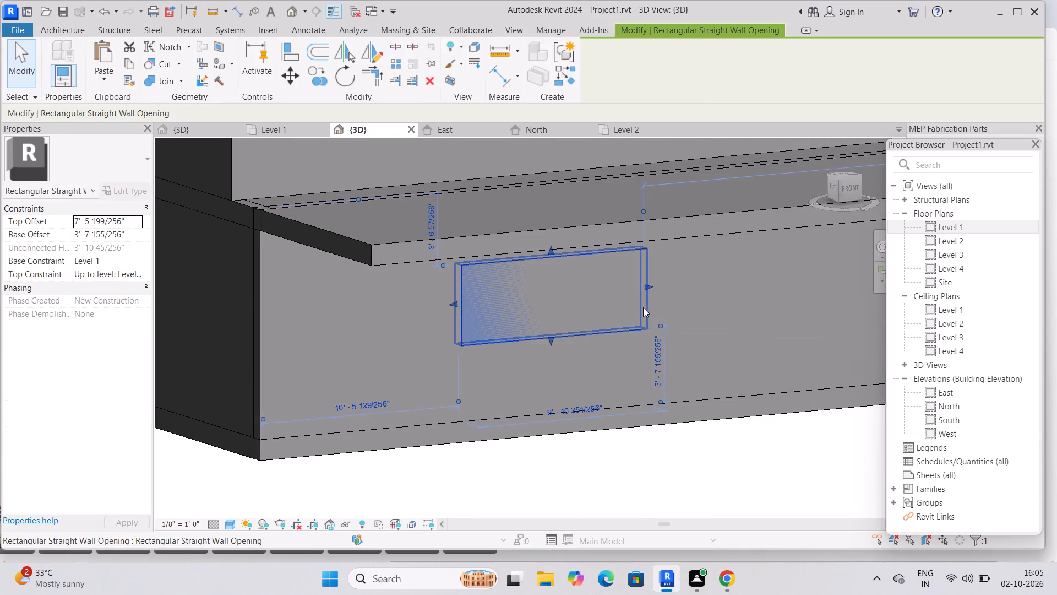
# Shorten the Level 1 front wall from its stair-side corner to a length of 48' 6".
pyautogui.click(268, 131)
pyautogui.moveTo(529, 413); pyautogui.dragTo(450, 416, button='middle')
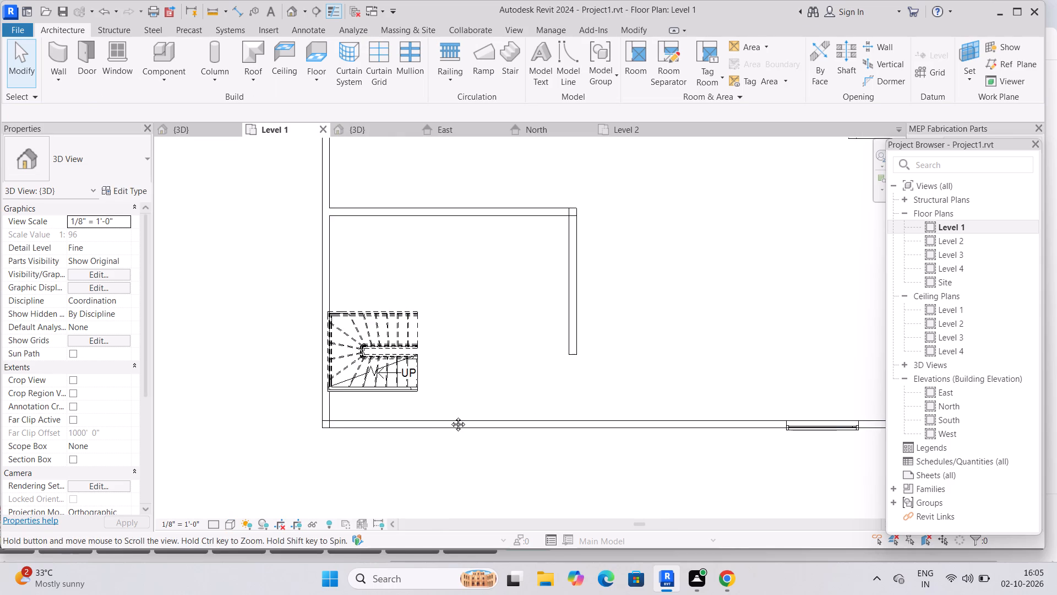
pyautogui.moveTo(450, 416); pyautogui.dragTo(444, 416, button='middle')
pyautogui.click(424, 424)
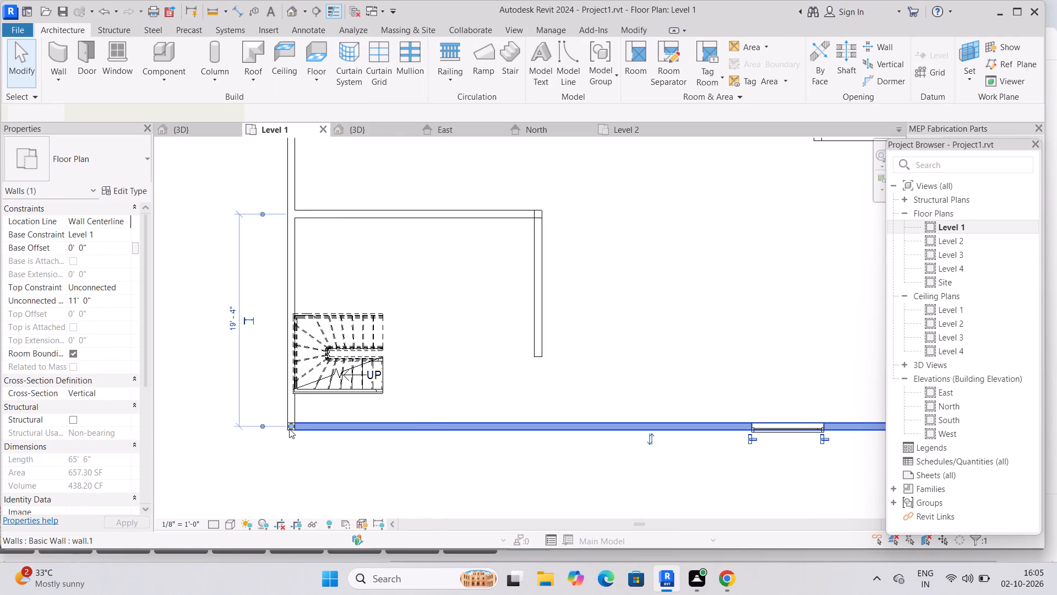
pyautogui.moveTo(289, 425); pyautogui.dragTo(436, 428)
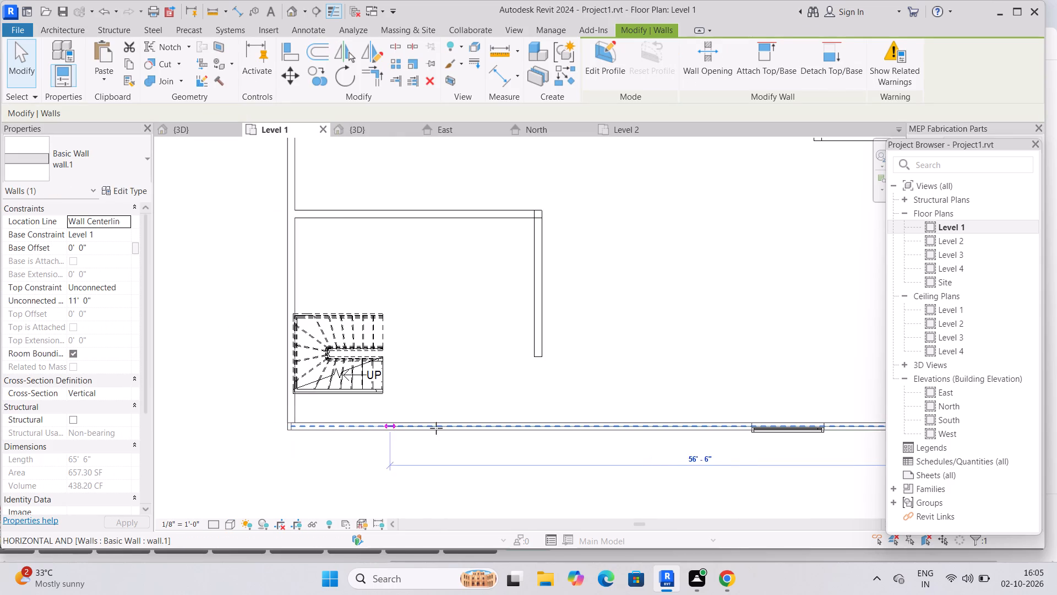
pyautogui.moveTo(436, 428); pyautogui.dragTo(480, 429)
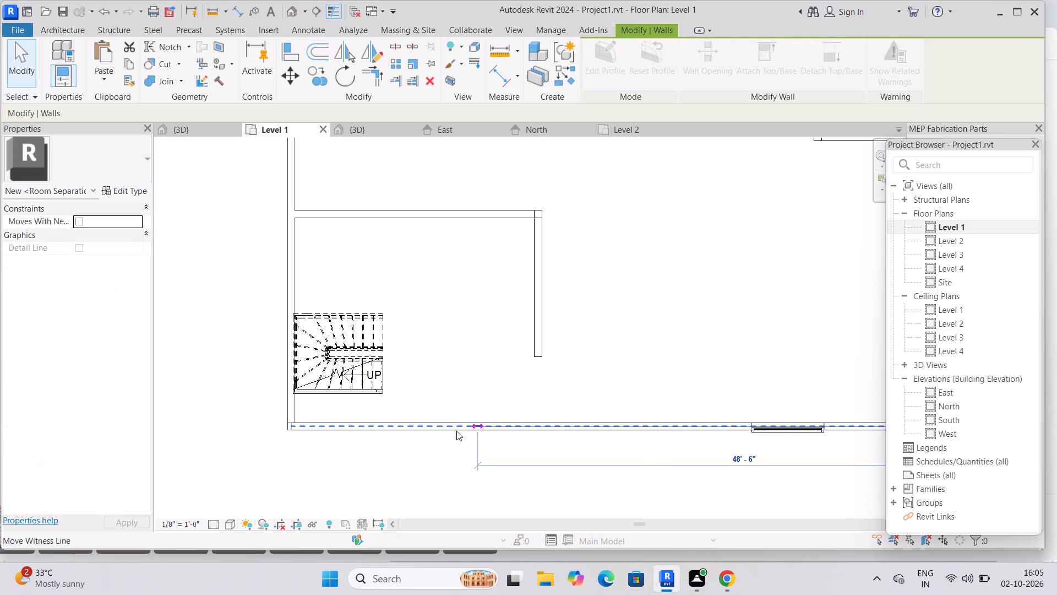
pyautogui.click(465, 442)
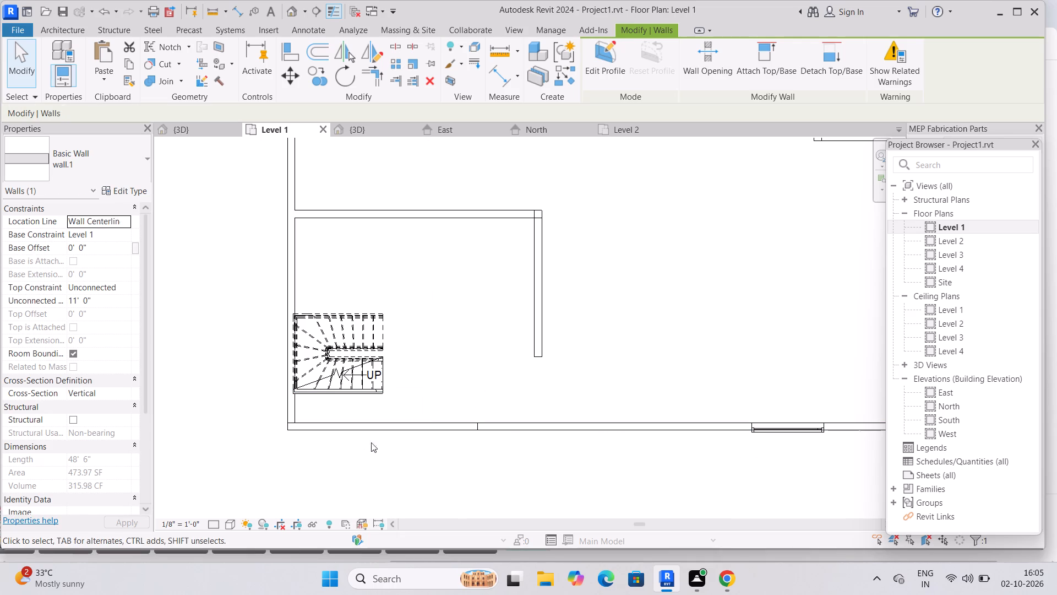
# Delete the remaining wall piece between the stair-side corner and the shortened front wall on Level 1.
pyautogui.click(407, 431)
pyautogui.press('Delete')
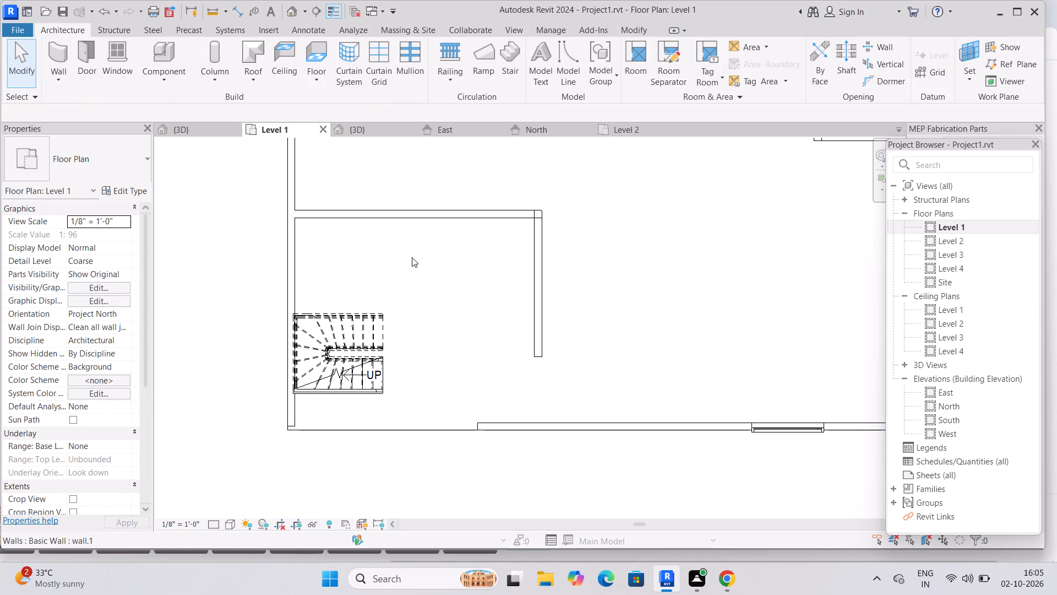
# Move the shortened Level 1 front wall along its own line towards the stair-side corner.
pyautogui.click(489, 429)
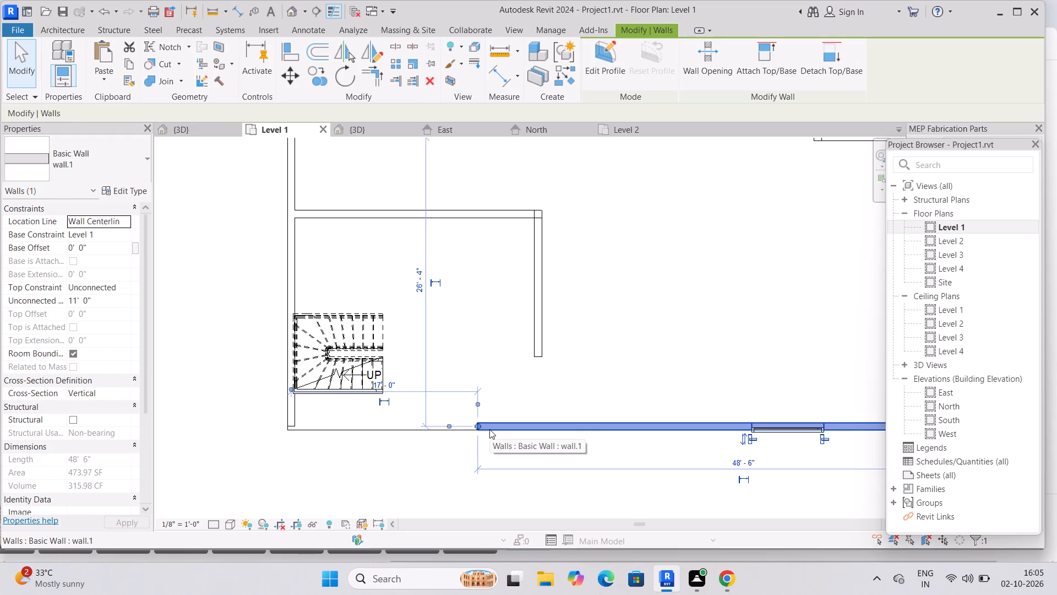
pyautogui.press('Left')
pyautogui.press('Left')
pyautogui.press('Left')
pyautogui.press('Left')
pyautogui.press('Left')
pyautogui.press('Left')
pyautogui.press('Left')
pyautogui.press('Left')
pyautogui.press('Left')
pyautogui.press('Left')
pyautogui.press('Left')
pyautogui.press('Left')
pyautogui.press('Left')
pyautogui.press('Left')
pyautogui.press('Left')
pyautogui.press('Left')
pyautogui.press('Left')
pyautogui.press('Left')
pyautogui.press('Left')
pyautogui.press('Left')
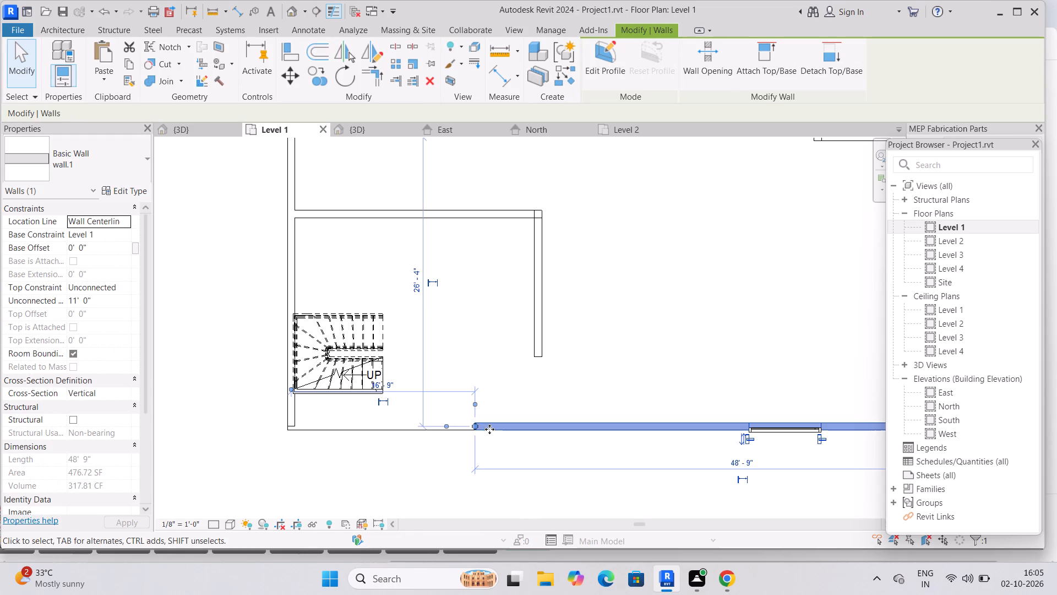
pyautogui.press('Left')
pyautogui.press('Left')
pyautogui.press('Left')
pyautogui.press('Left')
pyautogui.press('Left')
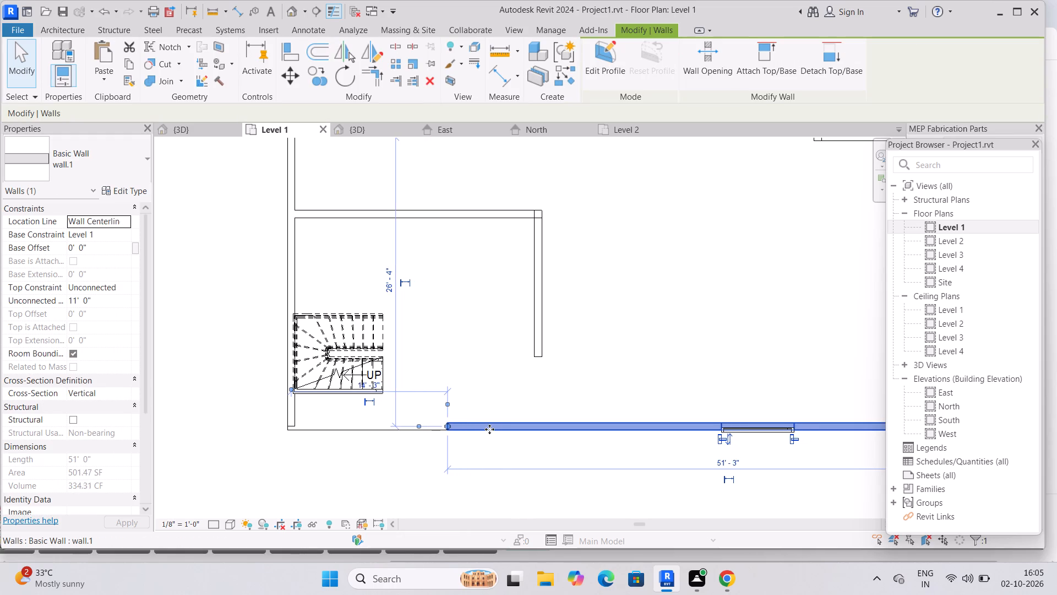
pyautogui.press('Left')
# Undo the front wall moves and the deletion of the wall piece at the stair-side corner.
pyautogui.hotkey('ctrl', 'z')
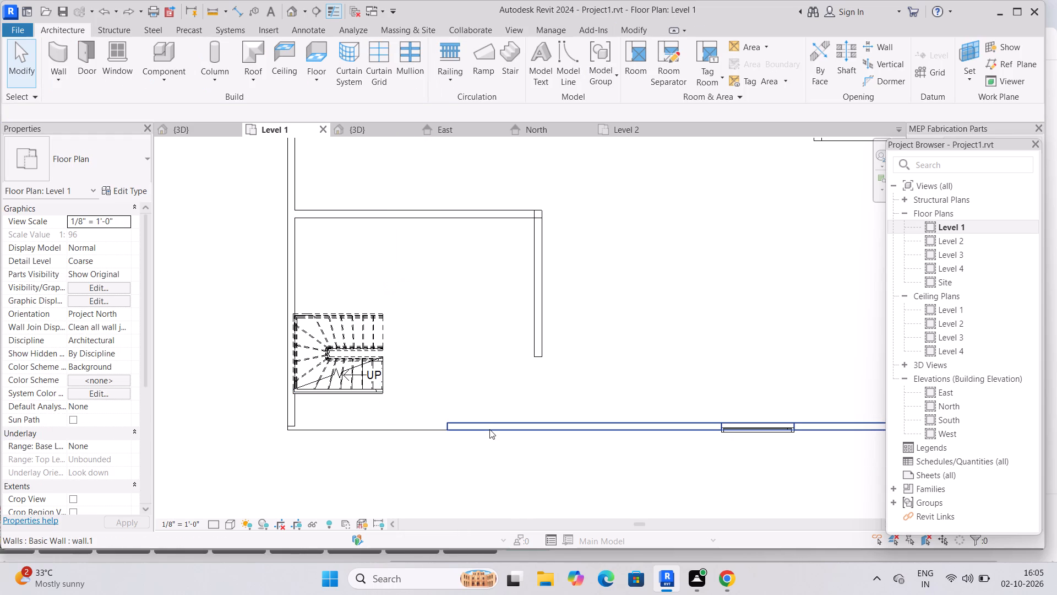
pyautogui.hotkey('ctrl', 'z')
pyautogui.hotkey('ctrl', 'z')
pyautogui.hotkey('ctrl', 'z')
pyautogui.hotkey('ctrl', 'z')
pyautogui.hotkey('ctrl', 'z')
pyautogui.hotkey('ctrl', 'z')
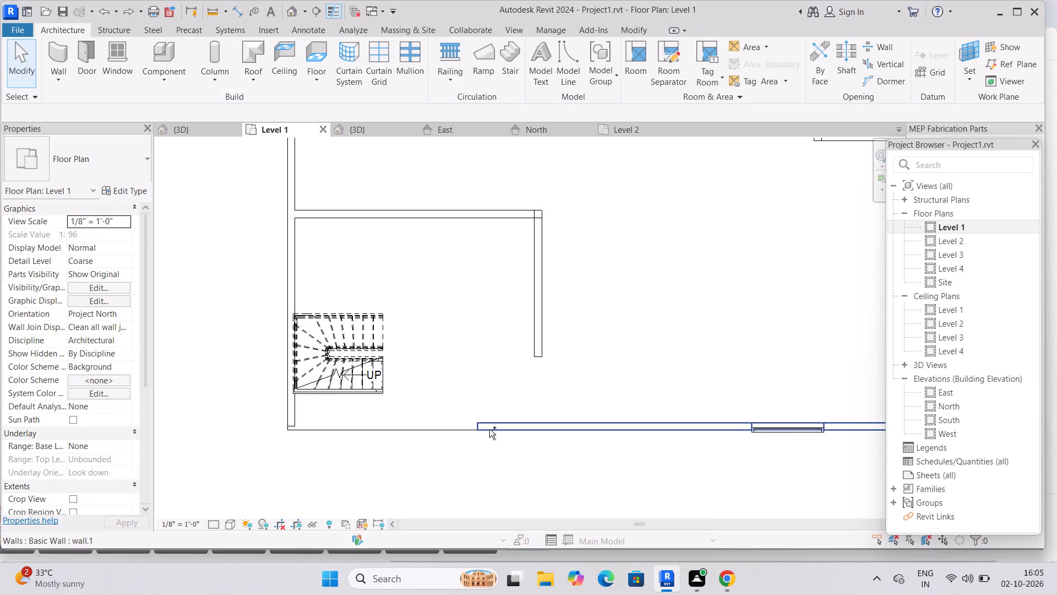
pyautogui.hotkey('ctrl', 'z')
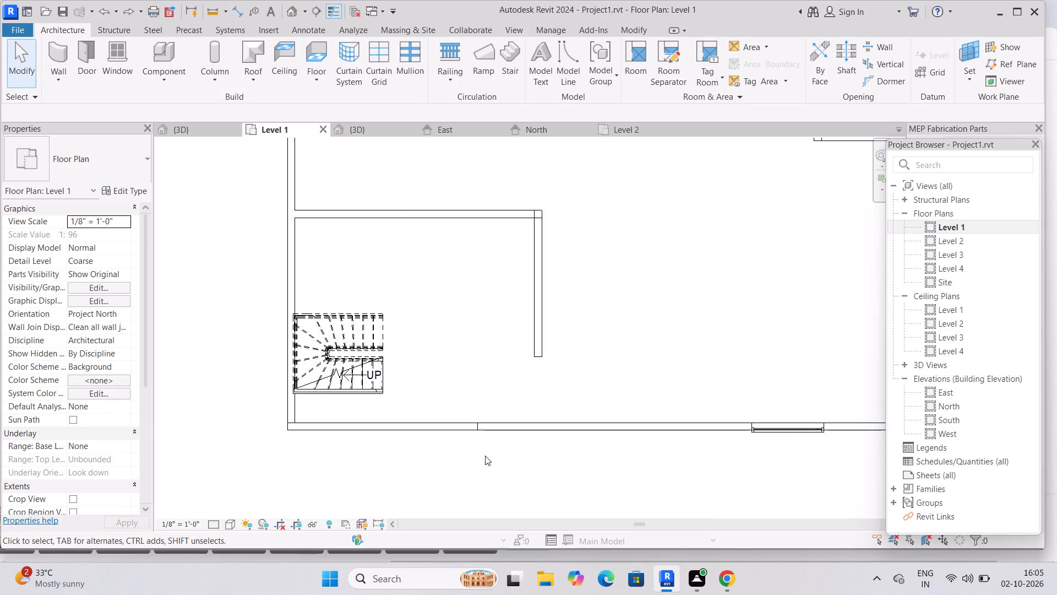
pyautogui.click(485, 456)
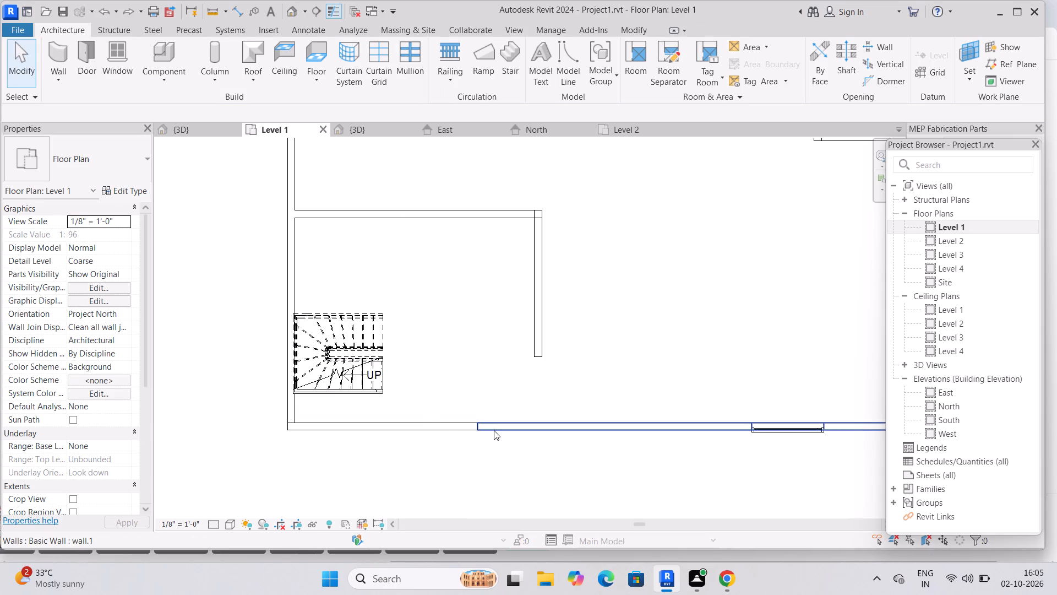
# Delete the shortened front wall piece that overlaps the full-length front wall on Level 1.
pyautogui.click(494, 430)
pyautogui.press('Delete')
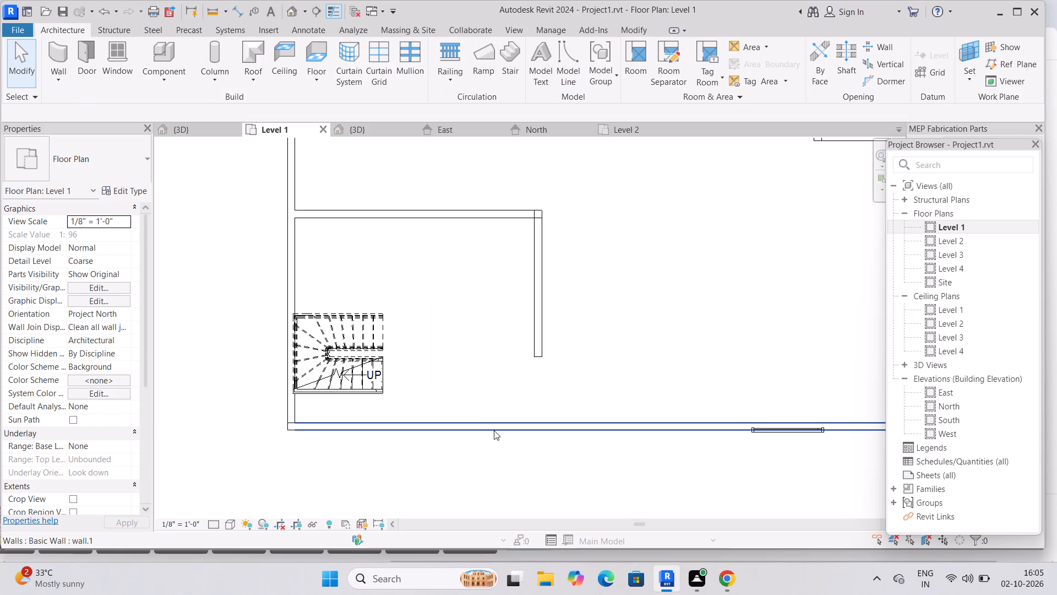
# Delete the small curtain wall embedded in the Level 1 front wall, working in the 3D view.
pyautogui.click(386, 130)
pyautogui.keyDown('shift'); pyautogui.moveTo(590, 360); pyautogui.dragTo(459, 370, button='middle'); pyautogui.keyUp('shift')
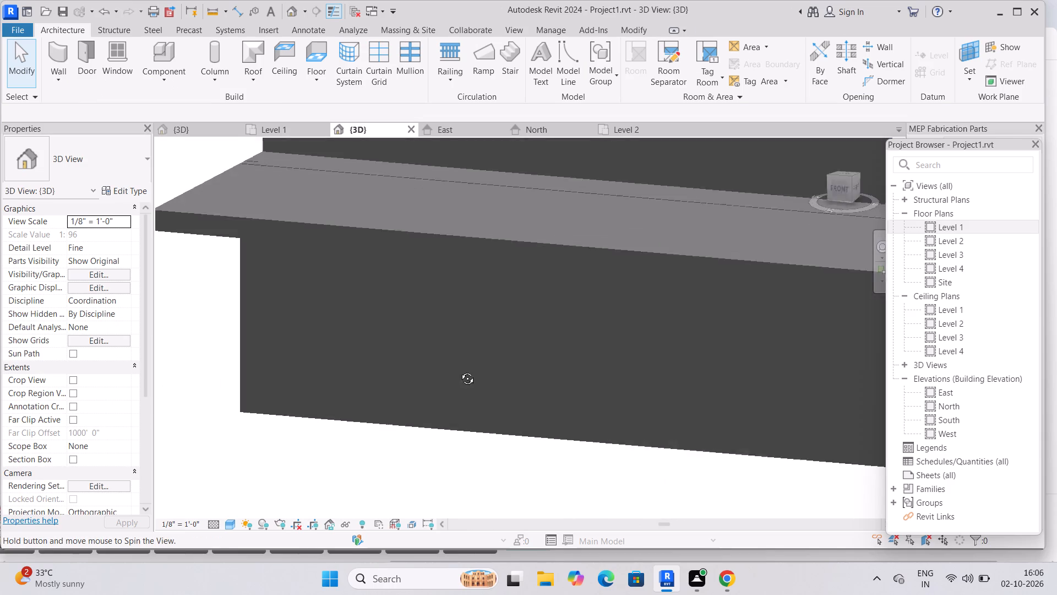
pyautogui.keyDown('shift'); pyautogui.moveTo(459, 370); pyautogui.dragTo(455, 370, button='middle'); pyautogui.keyUp('shift')
pyautogui.moveTo(574, 399); pyautogui.dragTo(586, 340, button='middle')
pyautogui.moveTo(590, 333); pyautogui.dragTo(333, 352, button='middle')
pyautogui.scroll(-3, 333, 352)
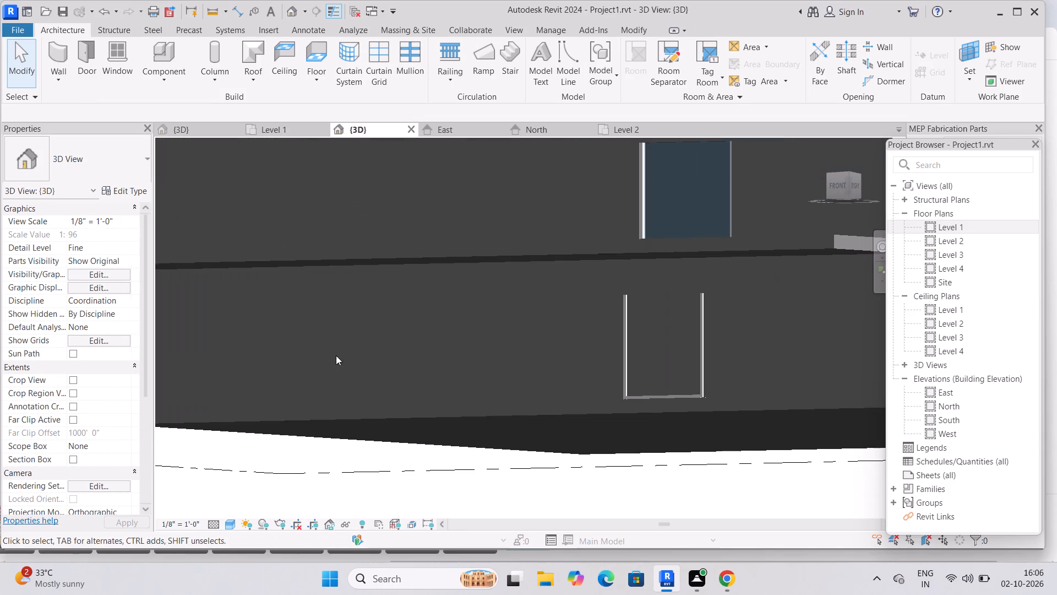
pyautogui.moveTo(472, 383); pyautogui.dragTo(515, 412, button='middle')
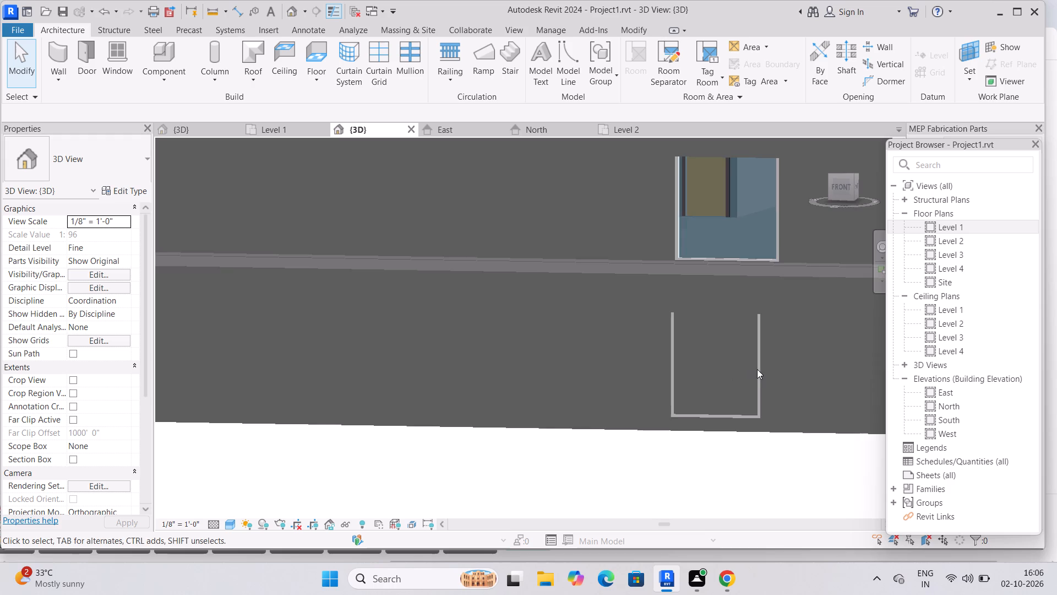
pyautogui.click(760, 363)
pyautogui.press('Delete')
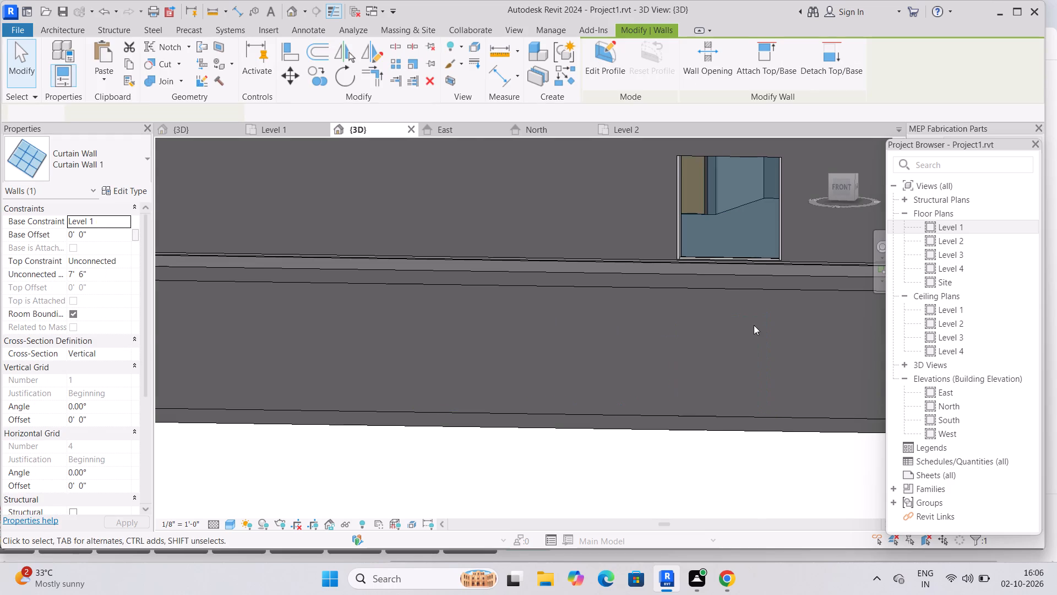
# In the Level 1 plan, shorten the front wall from its stair-side corner to leave an opening in front of the stair.
pyautogui.click(282, 127)
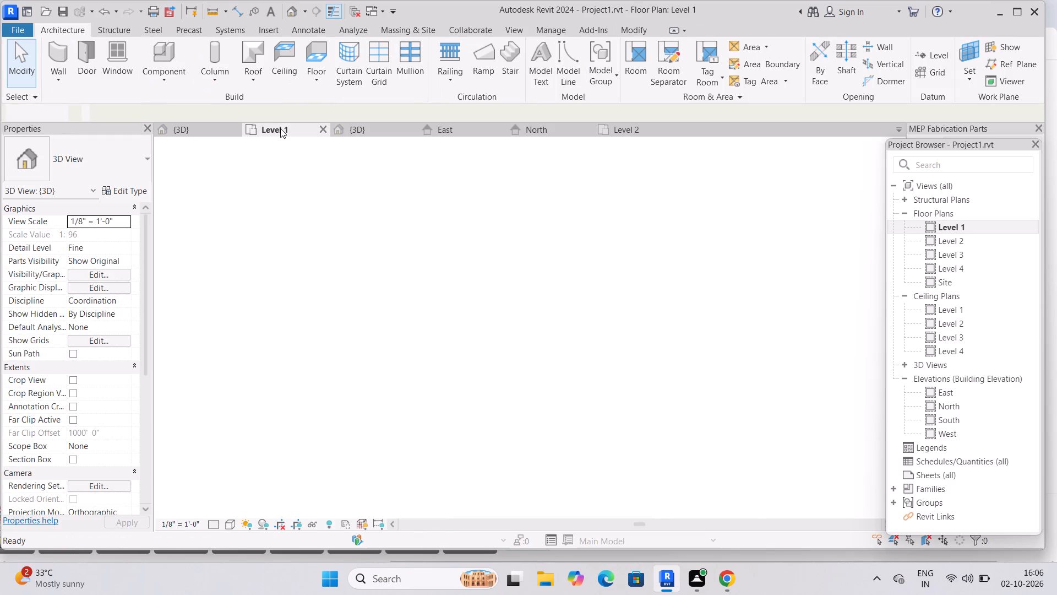
pyautogui.scroll(-2, 579, 302)
pyautogui.scroll(1, 580, 303)
pyautogui.scroll(-2, 580, 303)
pyautogui.moveTo(660, 319); pyautogui.dragTo(480, 351, button='middle')
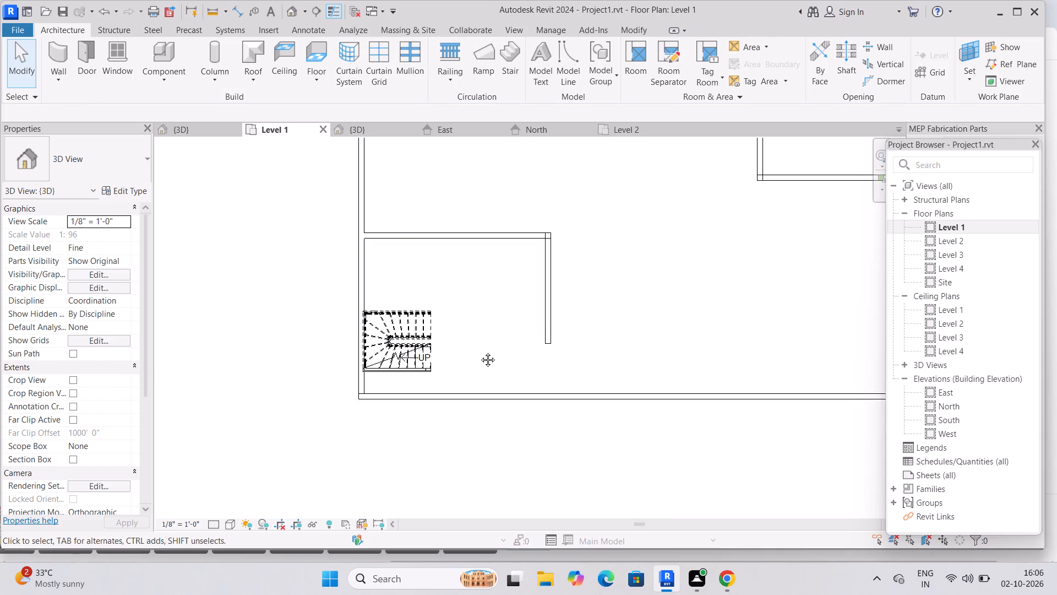
pyautogui.moveTo(480, 351); pyautogui.dragTo(409, 372, button='middle')
pyautogui.click(516, 434)
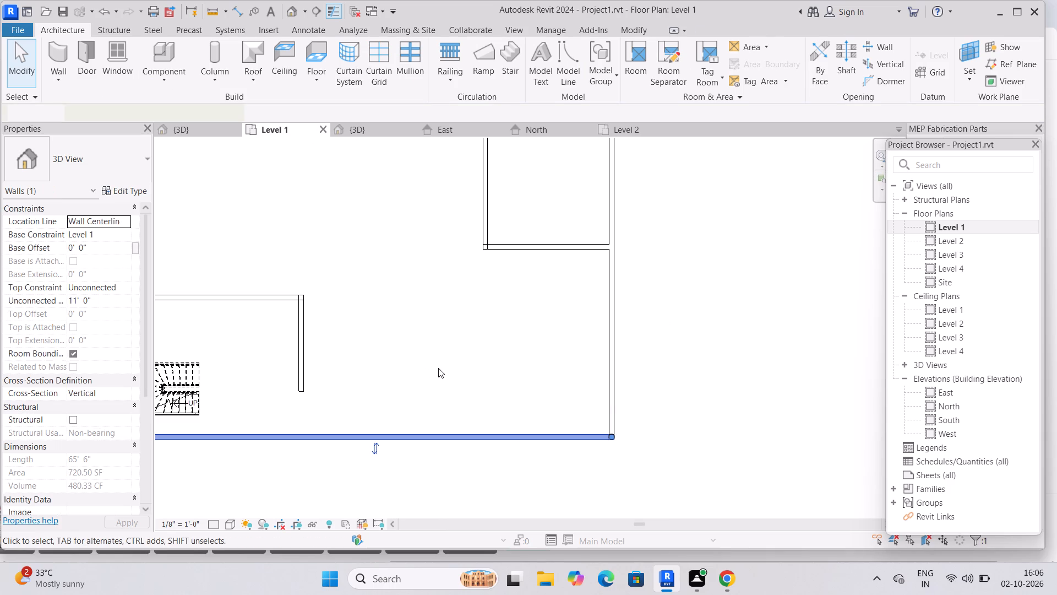
pyautogui.moveTo(438, 366); pyautogui.dragTo(656, 386, button='middle')
pyautogui.scroll(-2, 611, 379)
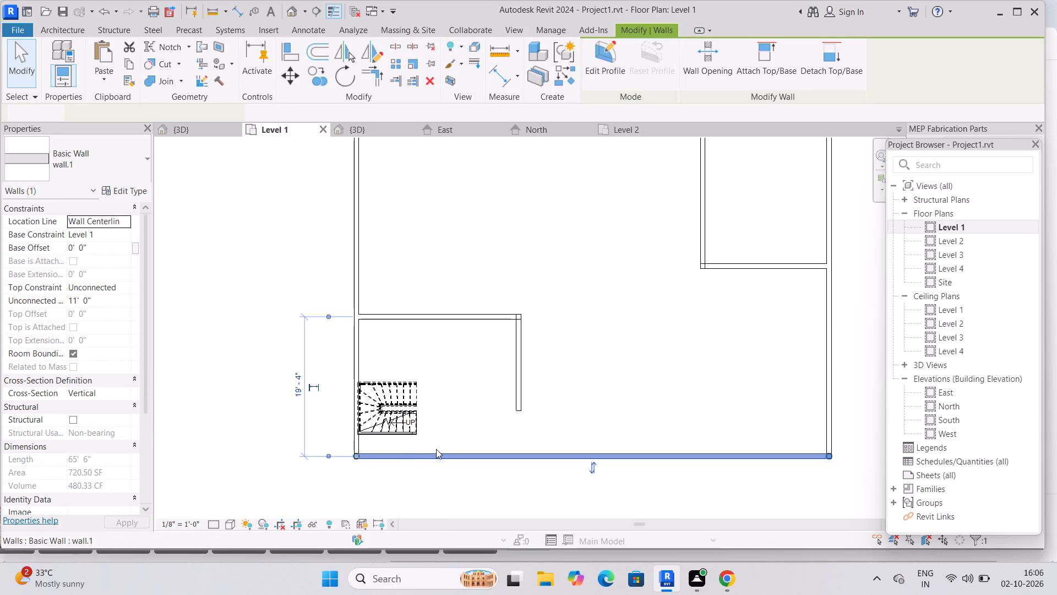
pyautogui.click(648, 365)
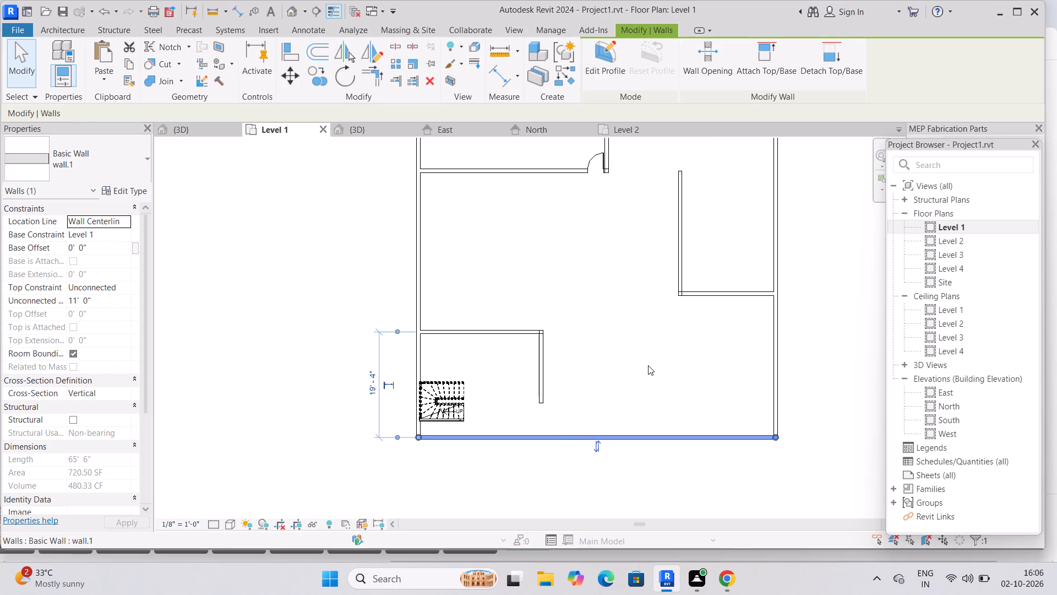
pyautogui.click(449, 436)
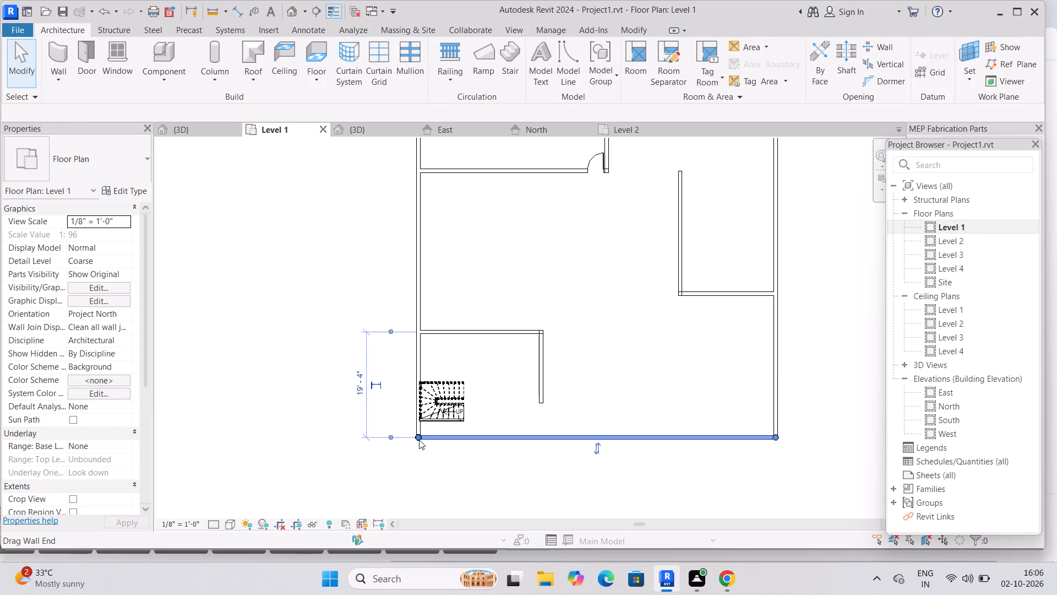
pyautogui.moveTo(417, 439); pyautogui.dragTo(492, 436)
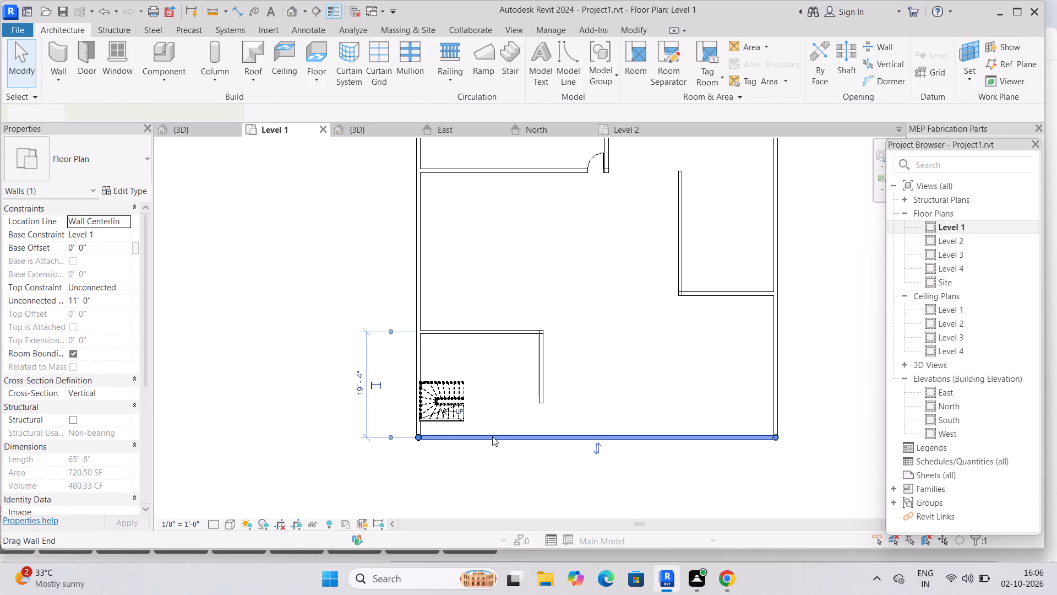
pyautogui.moveTo(492, 436); pyautogui.dragTo(498, 437)
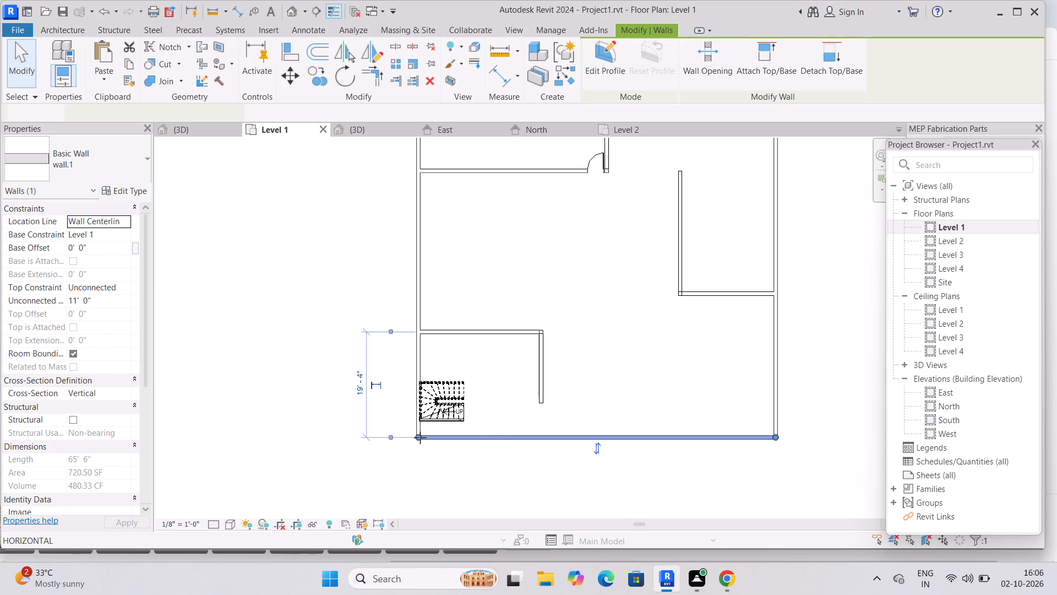
pyautogui.moveTo(420, 437); pyautogui.dragTo(492, 440)
pyautogui.press('Escape')
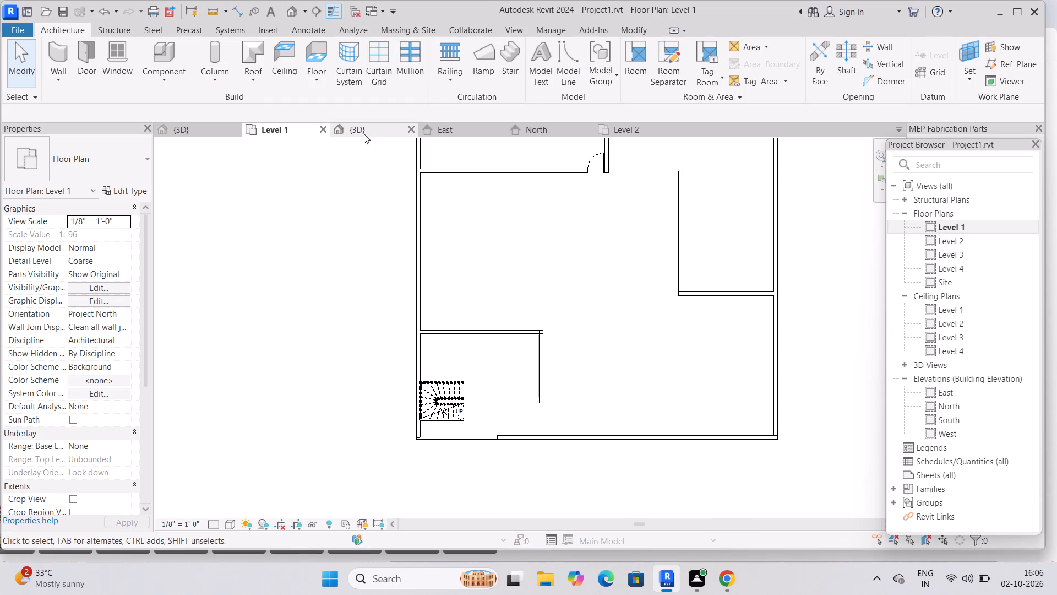
# Draw a 9' high Curtain Wall 1 from the stair-side corner to the shortened front wall's end and view it in 3D.
pyautogui.click(57, 51)
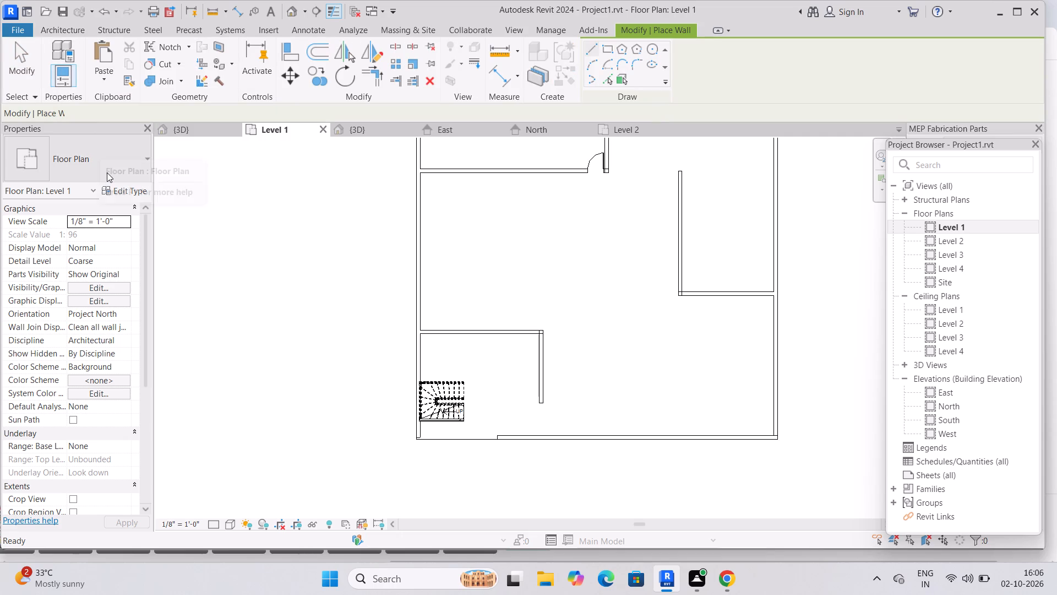
pyautogui.click(73, 31)
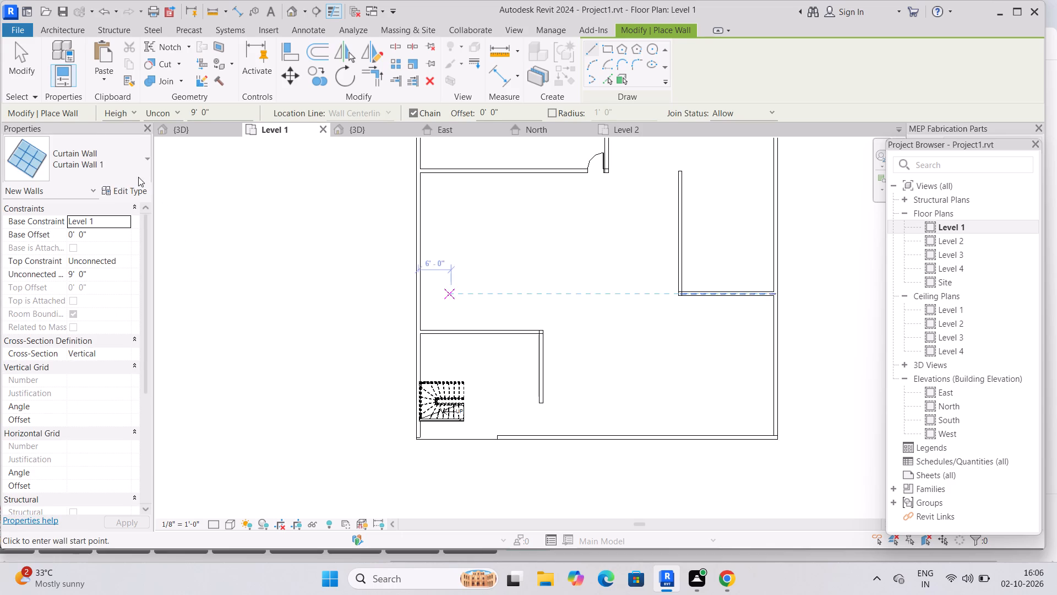
pyautogui.click(417, 437)
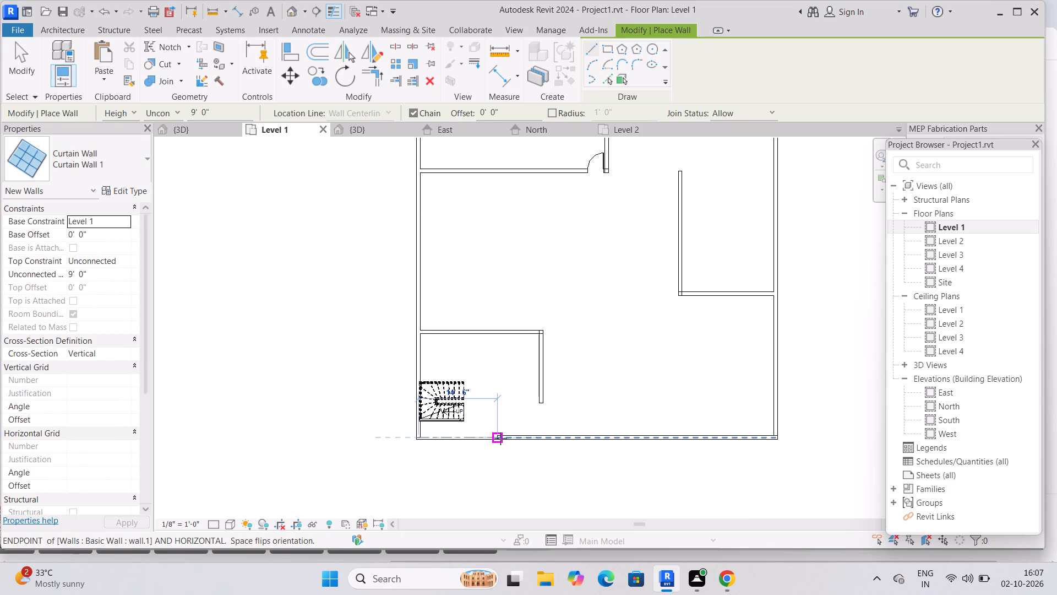
pyautogui.click(500, 439)
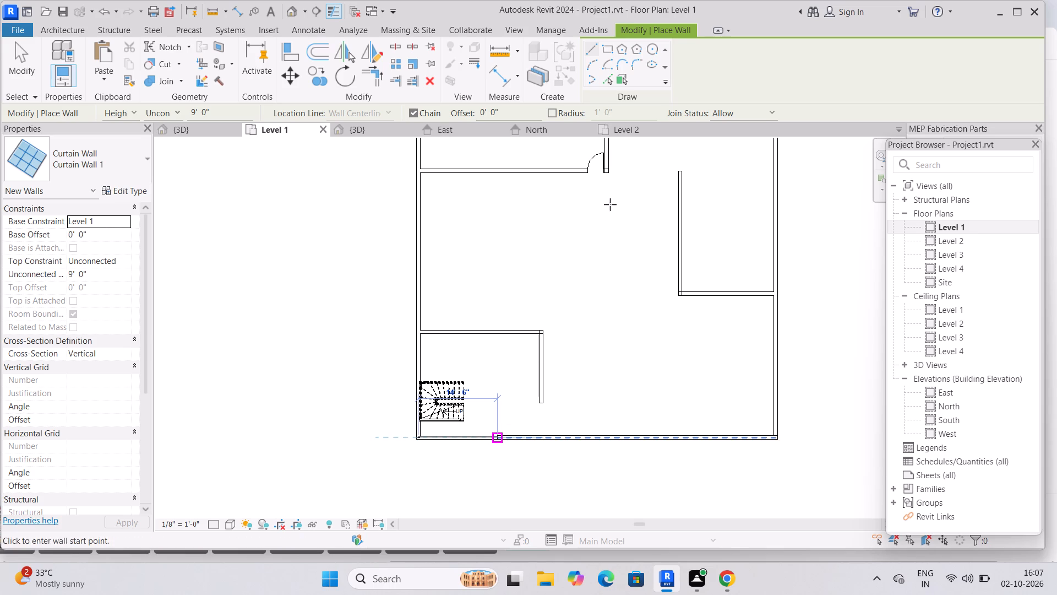
pyautogui.click(379, 132)
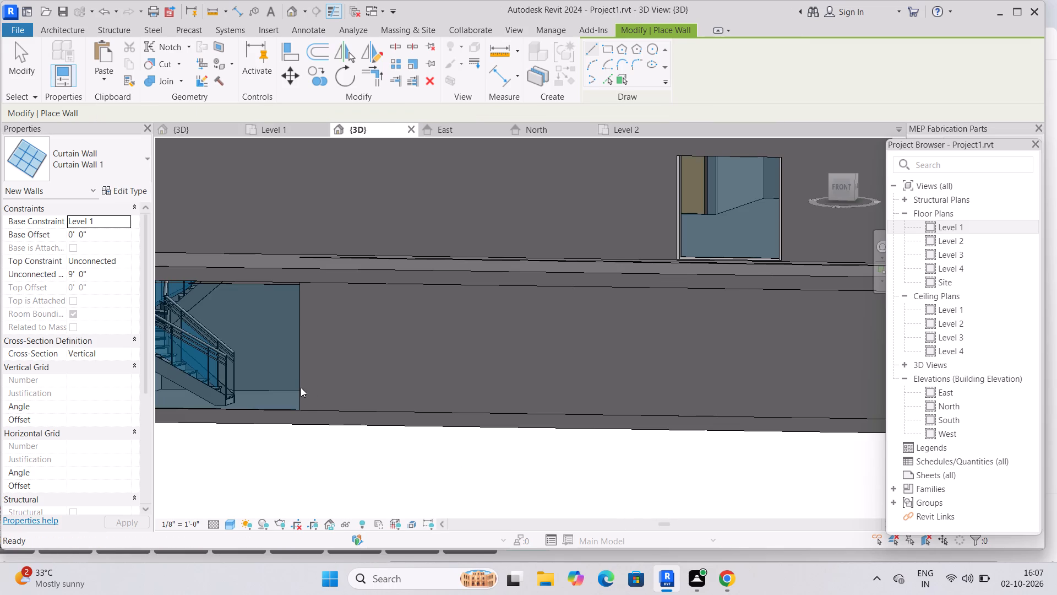
pyautogui.moveTo(429, 401); pyautogui.dragTo(609, 372, button='middle')
pyautogui.scroll(-3, 635, 377)
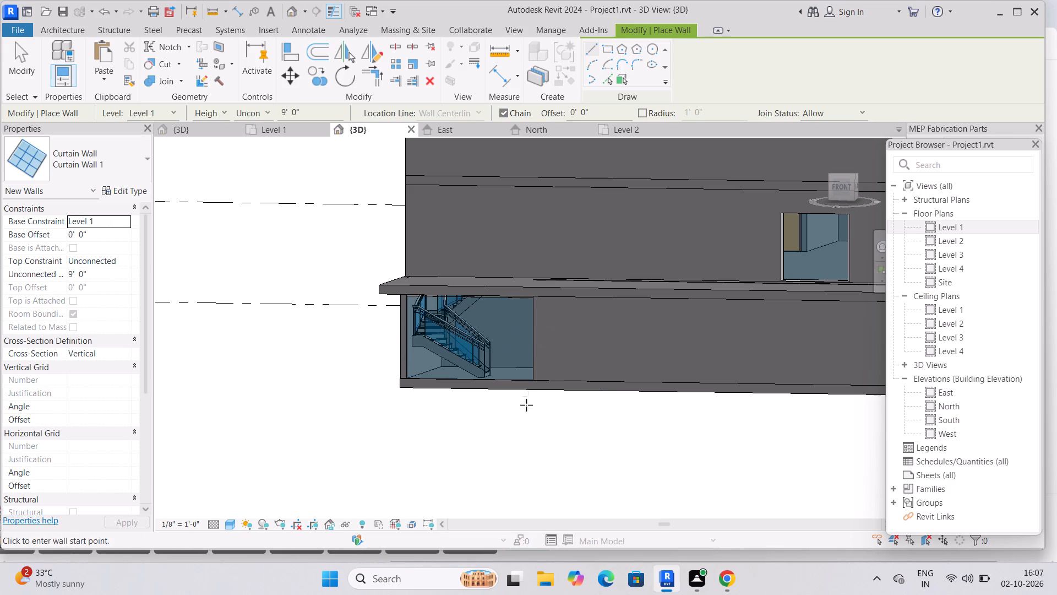
pyautogui.press('Escape')
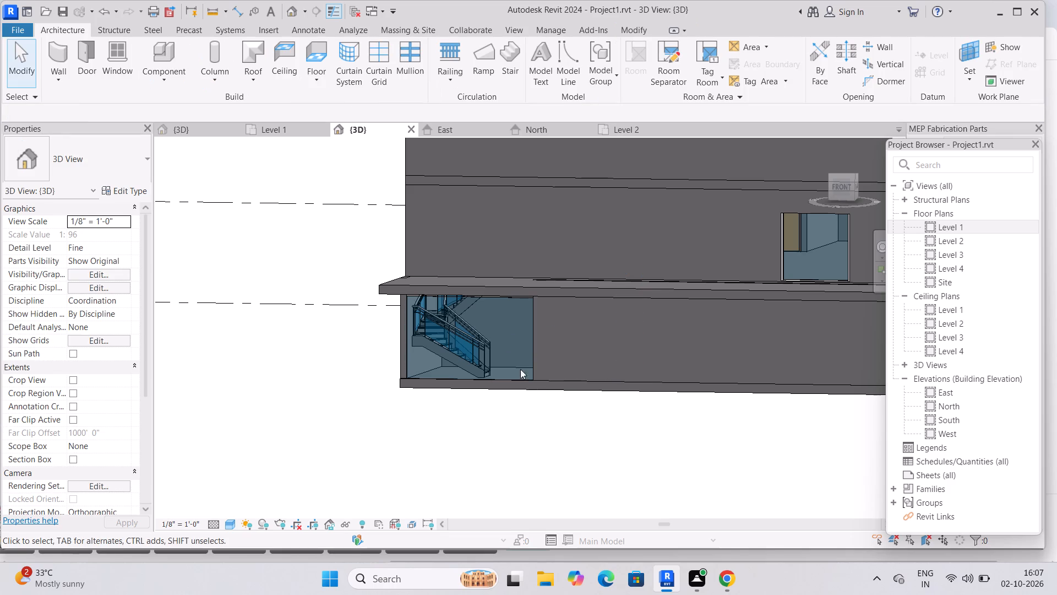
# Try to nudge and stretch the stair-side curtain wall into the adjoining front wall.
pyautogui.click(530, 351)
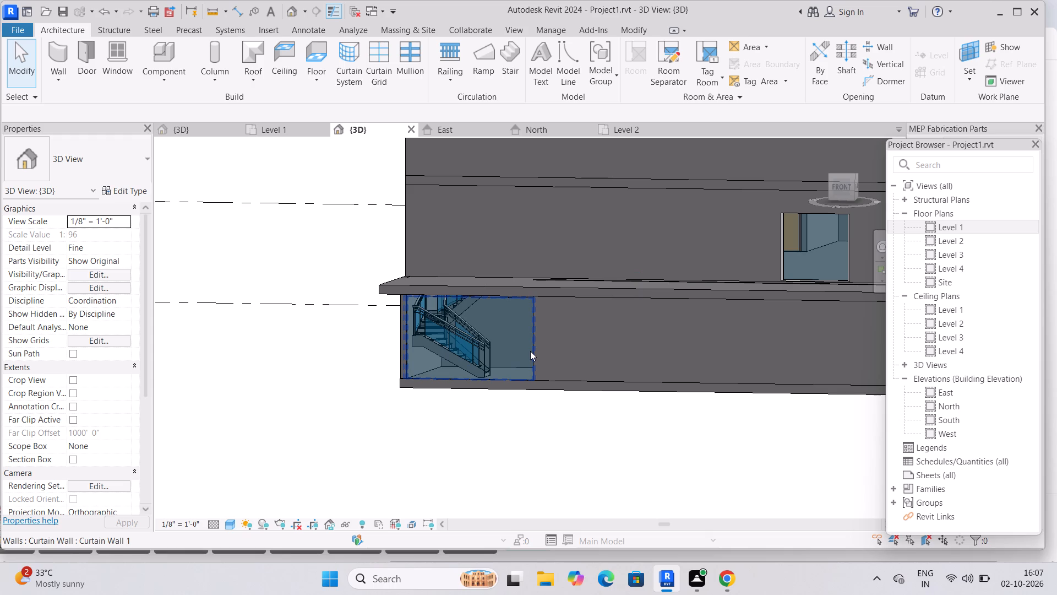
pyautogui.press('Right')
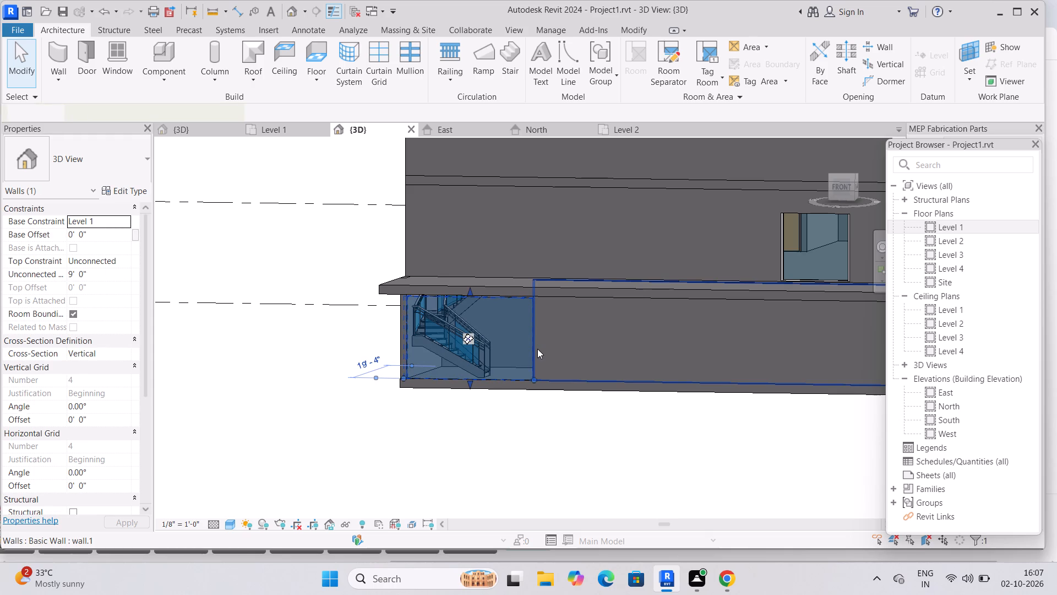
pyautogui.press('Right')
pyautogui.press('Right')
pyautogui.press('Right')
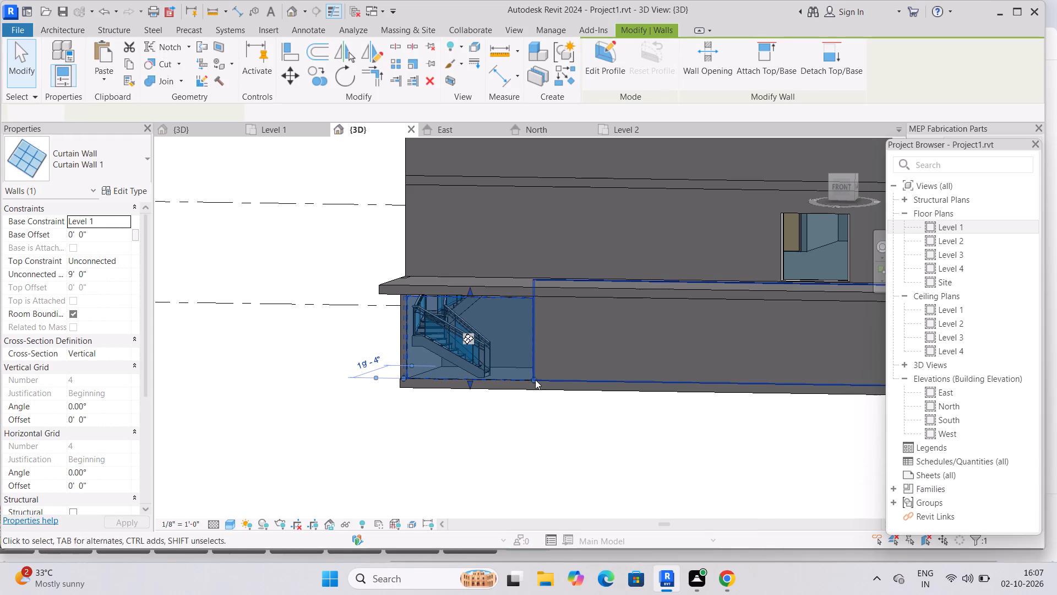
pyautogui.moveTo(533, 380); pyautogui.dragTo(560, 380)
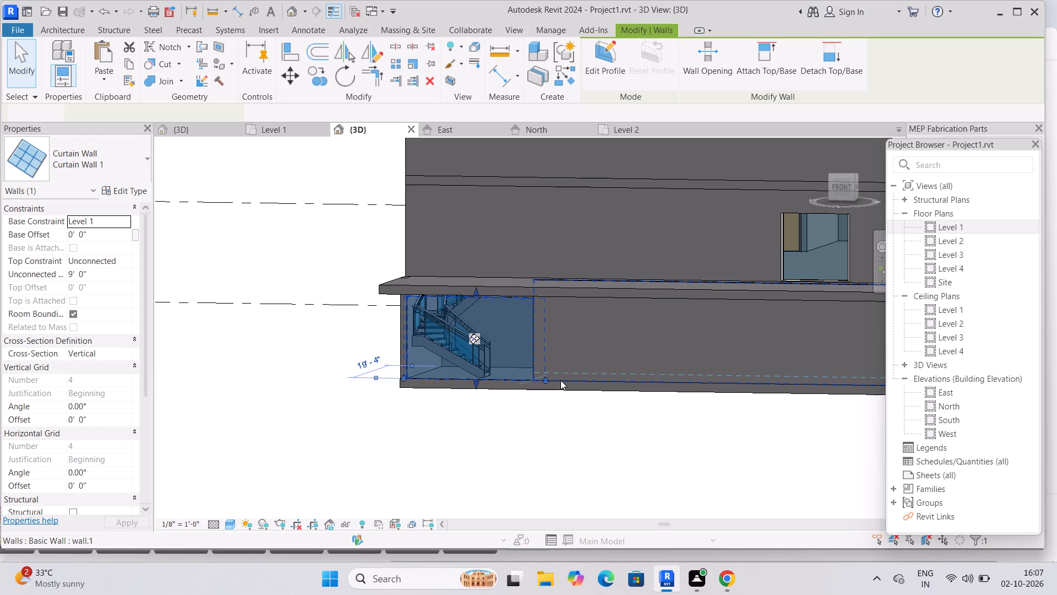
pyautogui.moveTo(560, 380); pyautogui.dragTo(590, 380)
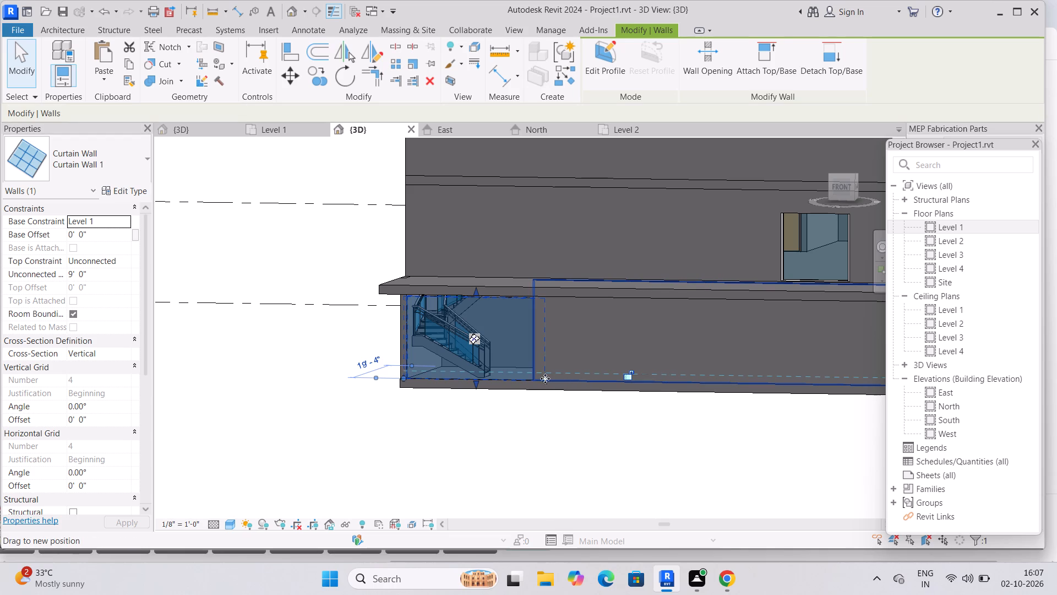
# Pull the front wall's end away from the curtain wall, leaving the Level 1 front wall about 41' 6" long.
pyautogui.moveTo(543, 378); pyautogui.dragTo(610, 384)
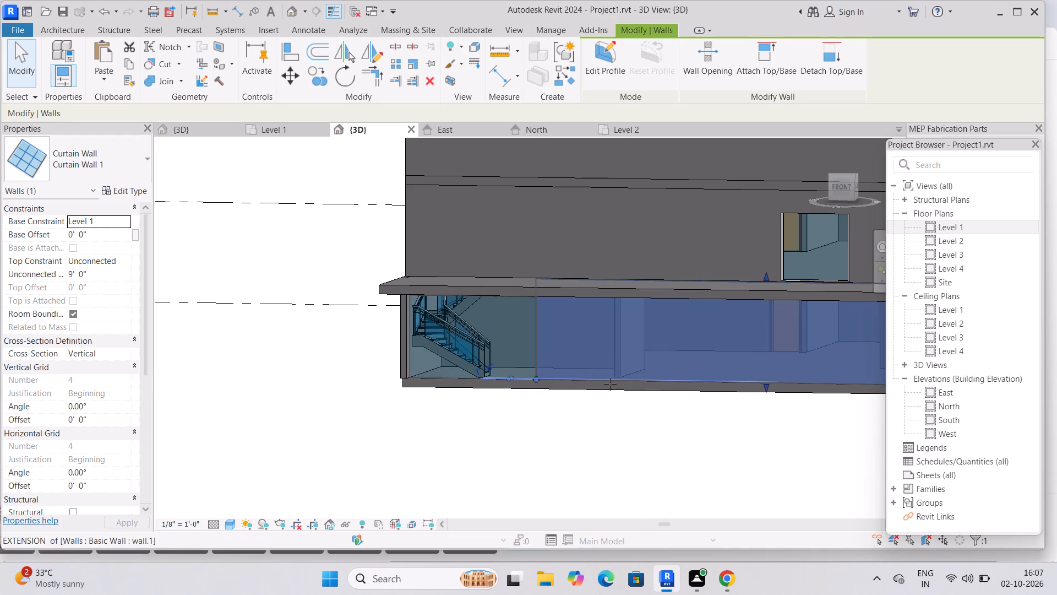
pyautogui.moveTo(610, 384); pyautogui.dragTo(615, 384)
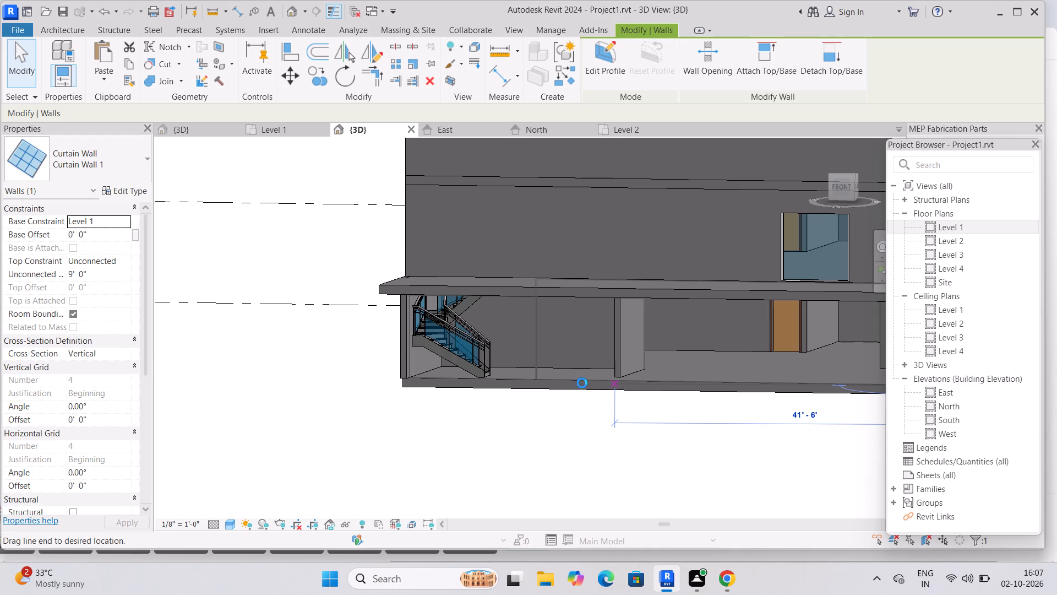
pyautogui.click(574, 446)
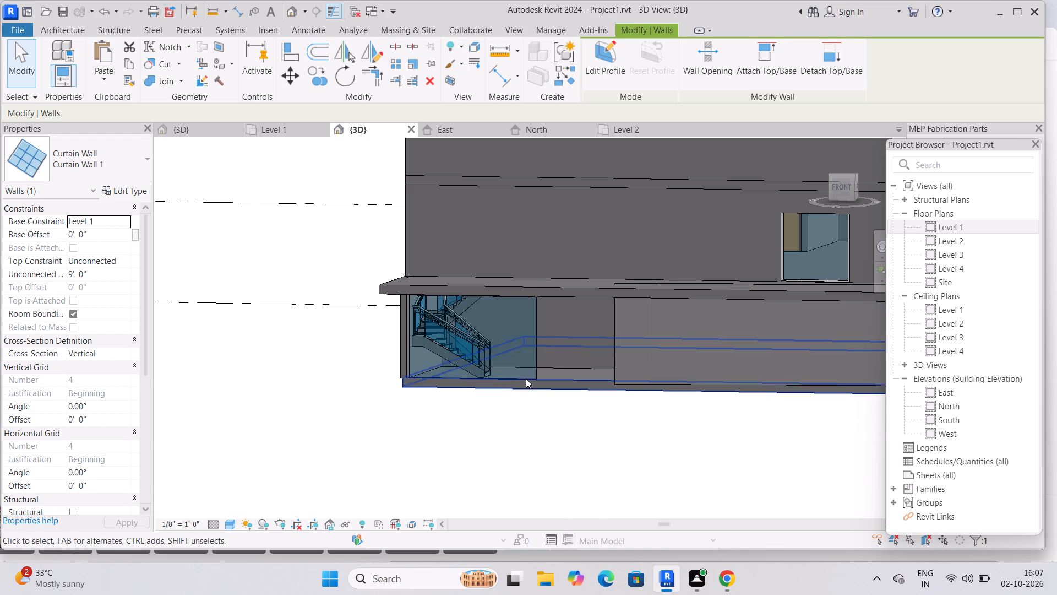
# Stretch the stair-side curtain wall to meet the front wall's new end, making it about 22' 8" long.
pyautogui.click(535, 359)
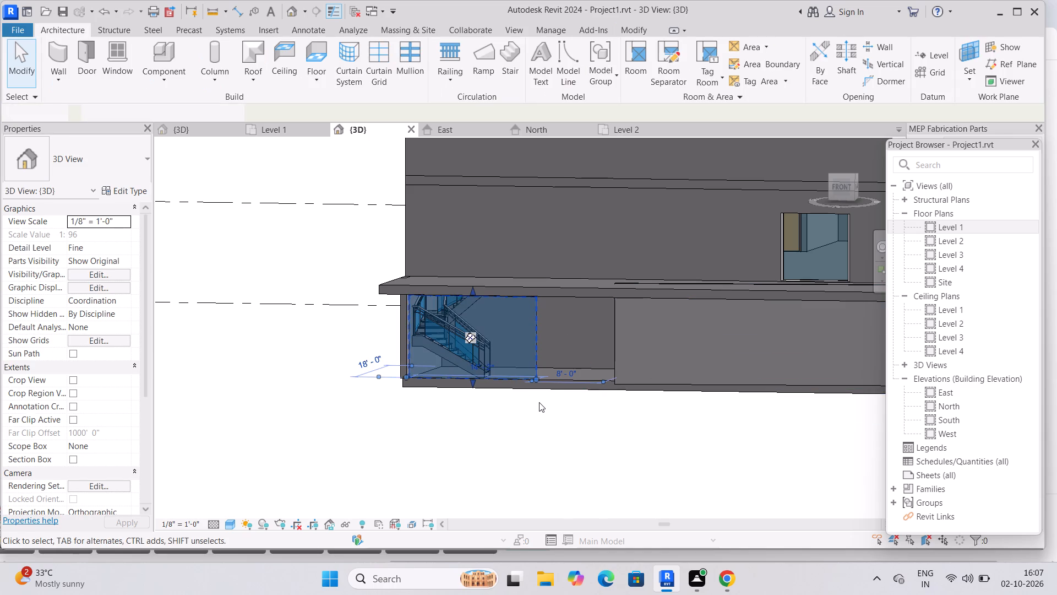
pyautogui.scroll(6, 539, 402)
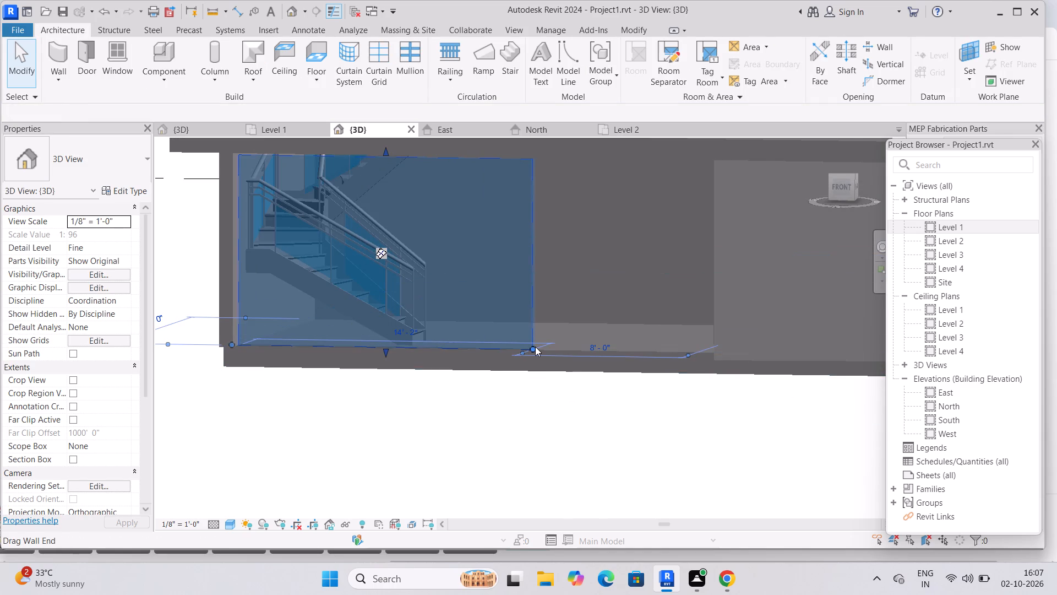
pyautogui.moveTo(532, 347); pyautogui.dragTo(689, 352)
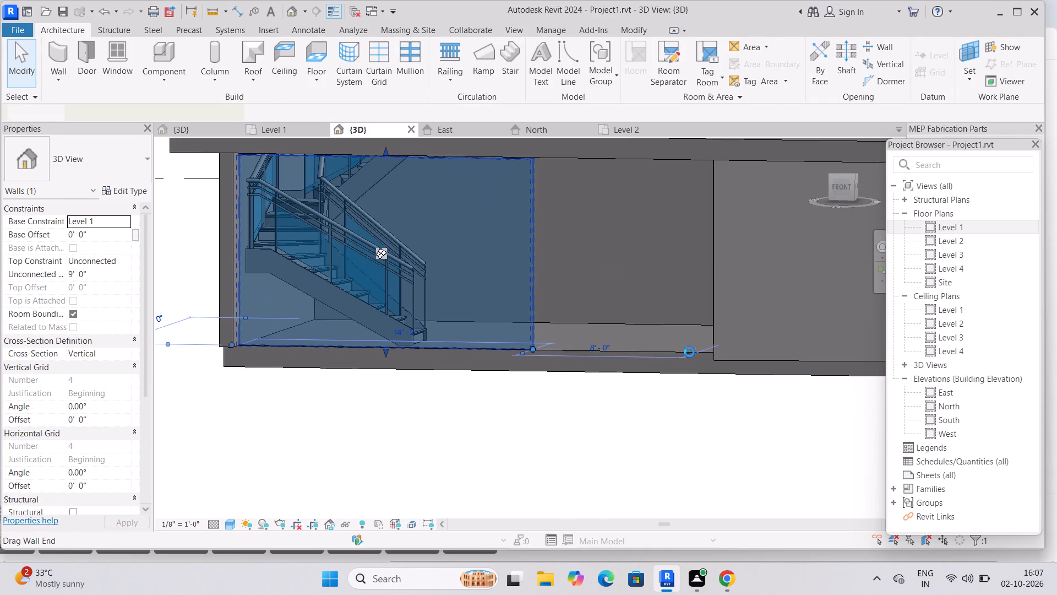
pyautogui.moveTo(689, 352); pyautogui.dragTo(712, 351)
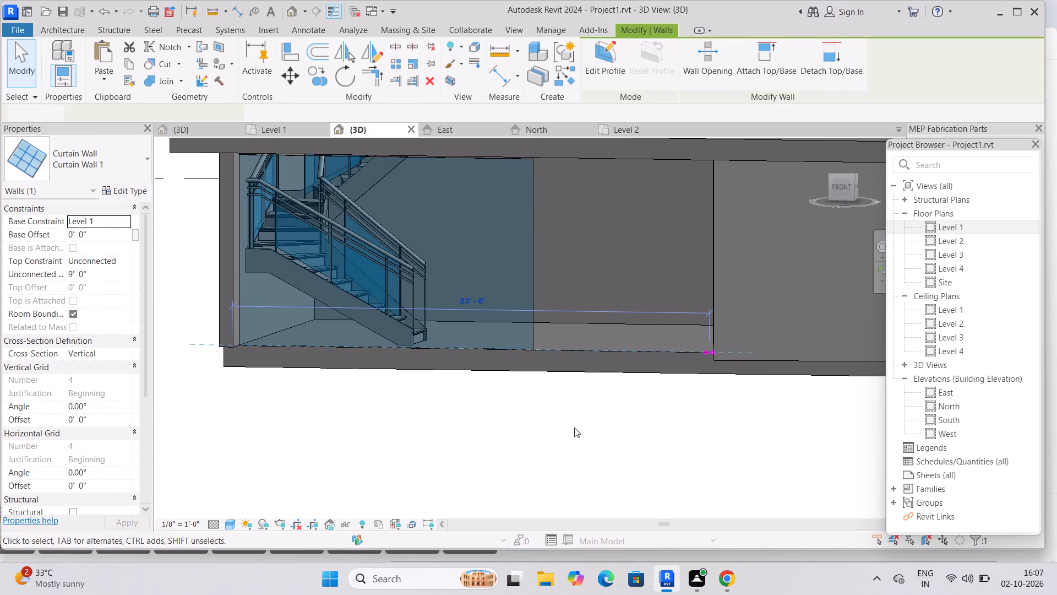
pyautogui.click(620, 441)
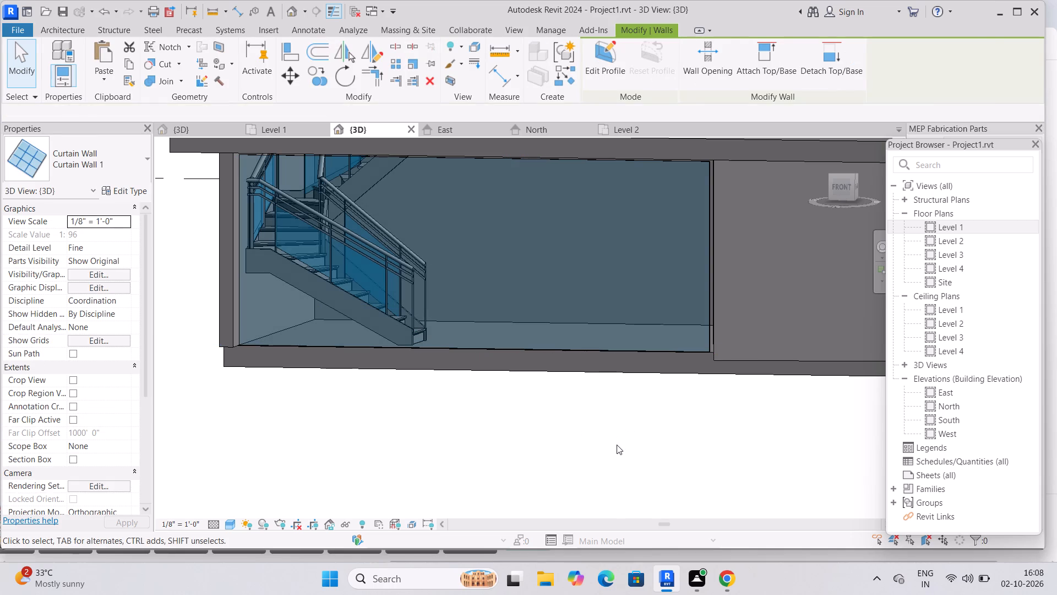
# Stretch the stair-side curtain wall up to the slab at 10' high and sideways to the front wall, about 23' 11" long.
pyautogui.scroll(-3, 707, 451)
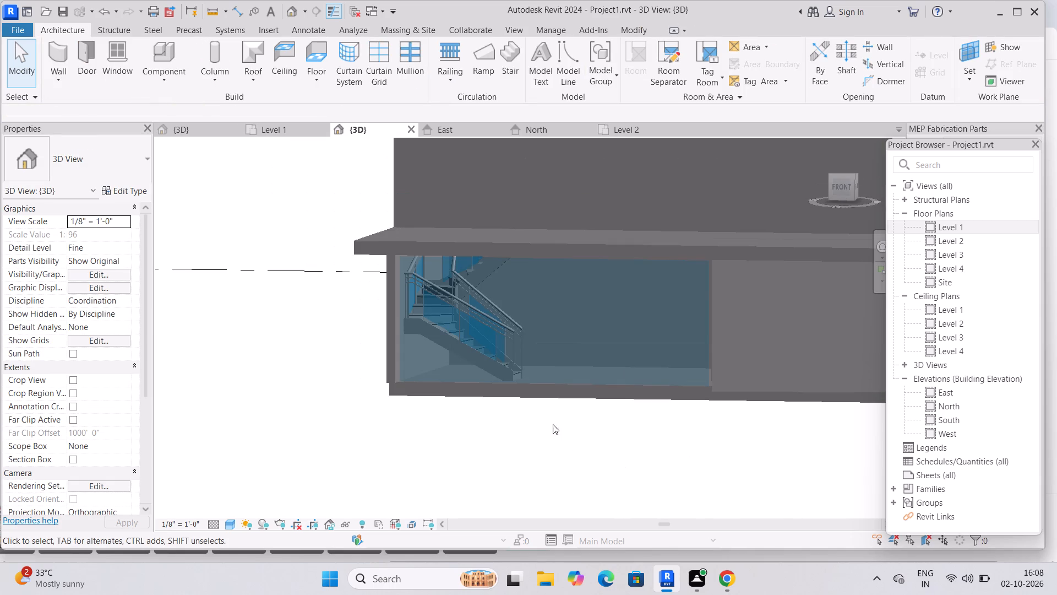
pyautogui.click(834, 185)
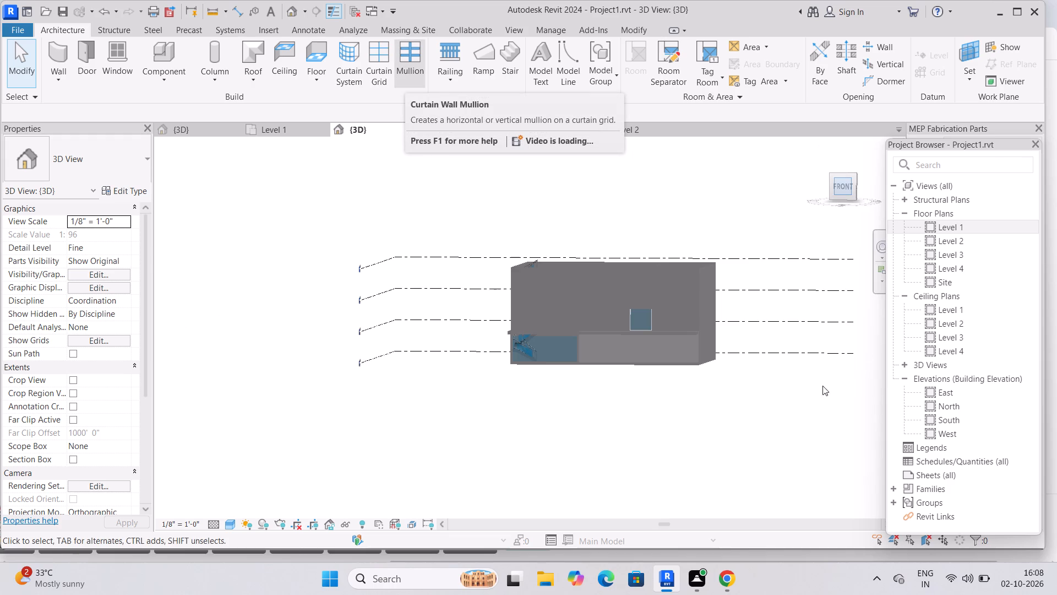
pyautogui.scroll(9, 541, 370)
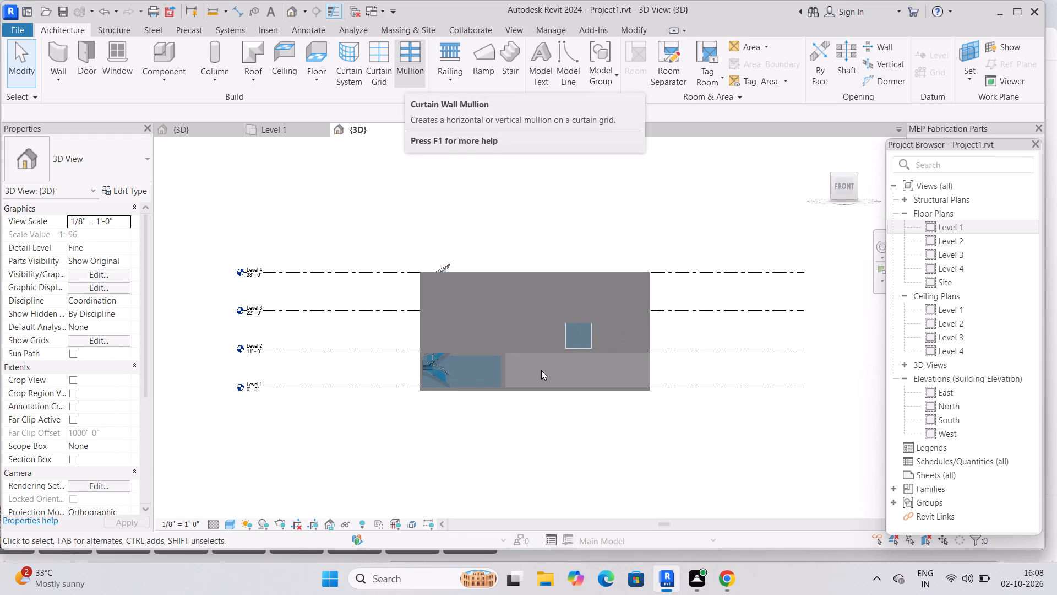
pyautogui.scroll(3, 541, 370)
pyautogui.moveTo(519, 470); pyautogui.dragTo(529, 473, button='middle')
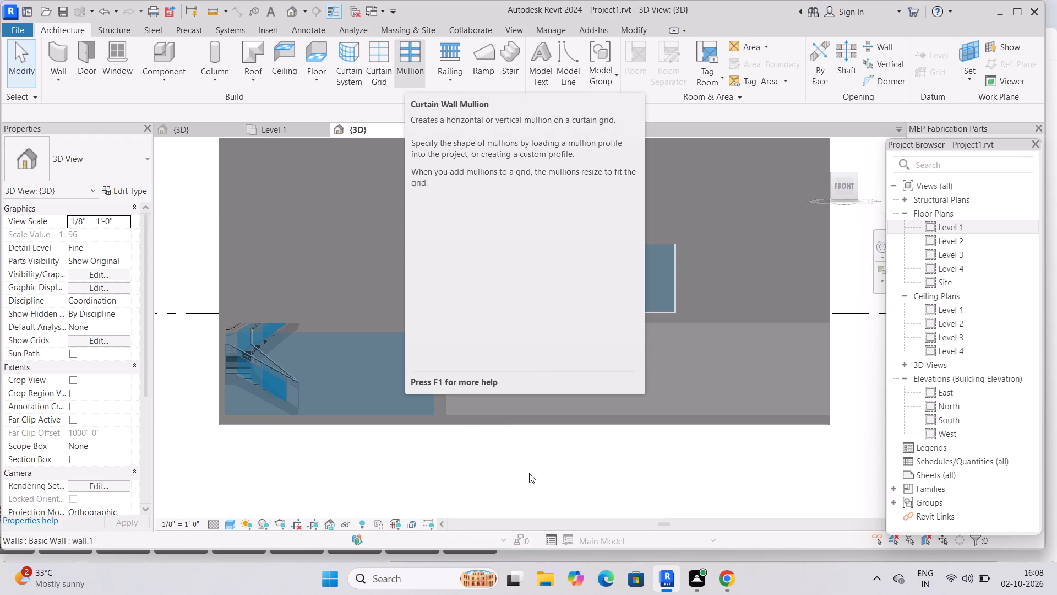
pyautogui.moveTo(529, 473); pyautogui.dragTo(591, 479, button='middle')
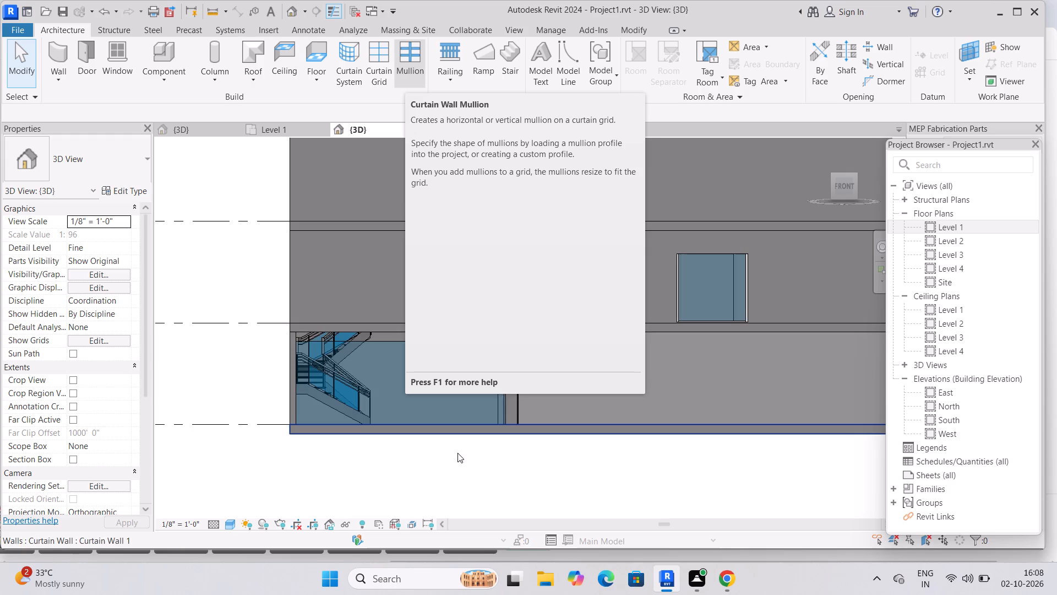
pyautogui.click(457, 453)
pyautogui.click(482, 343)
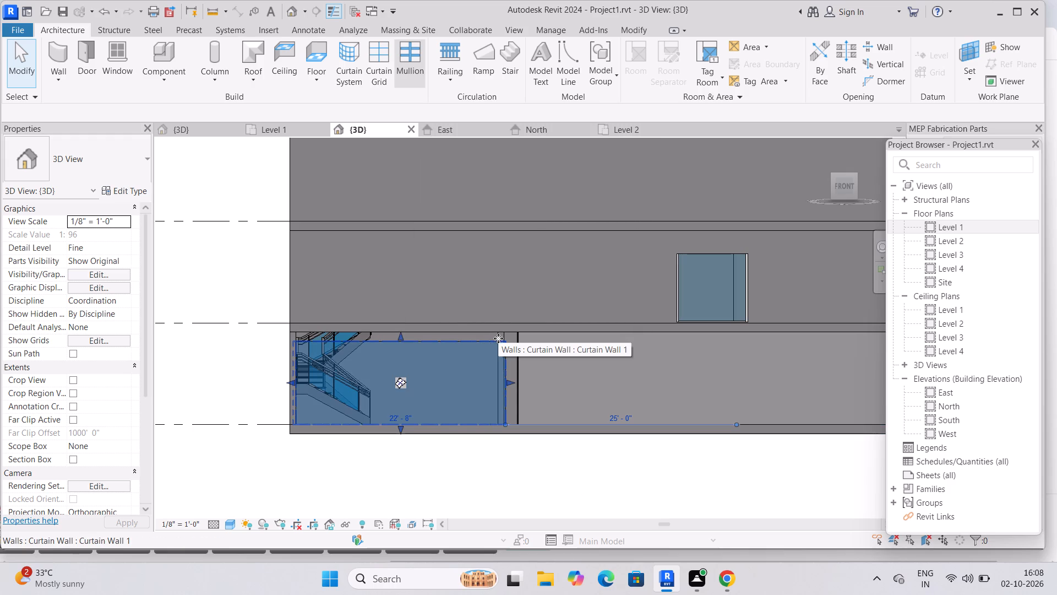
pyautogui.moveTo(402, 339); pyautogui.dragTo(402, 331)
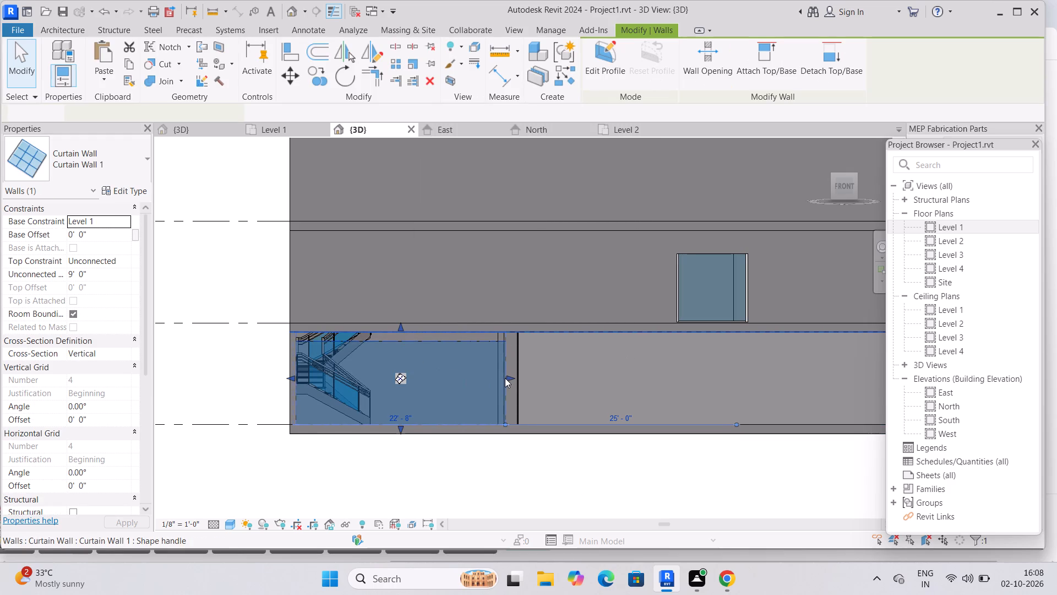
pyautogui.moveTo(507, 374); pyautogui.dragTo(521, 377)
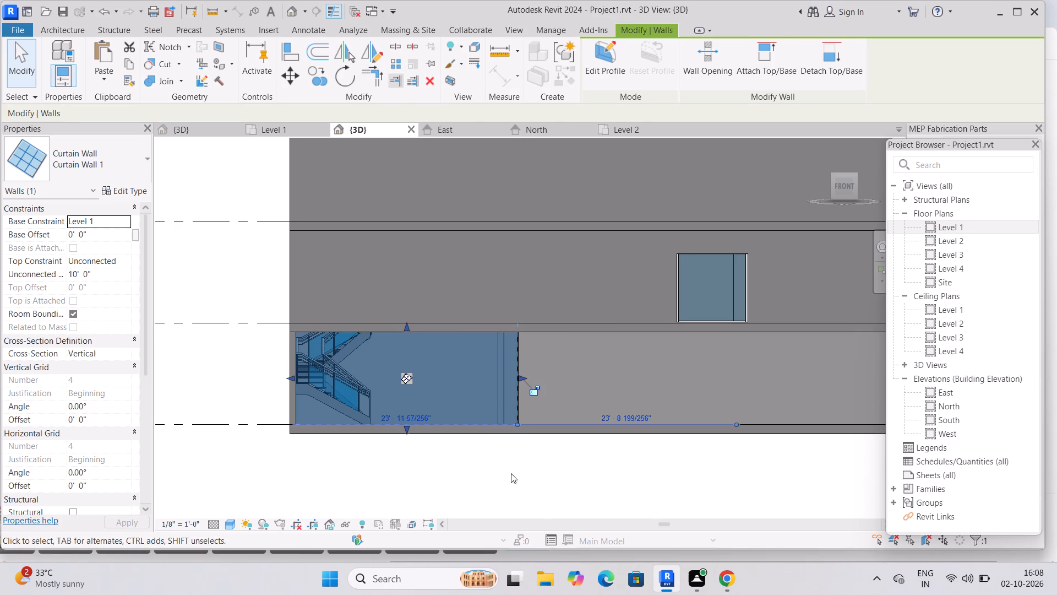
pyautogui.click(482, 468)
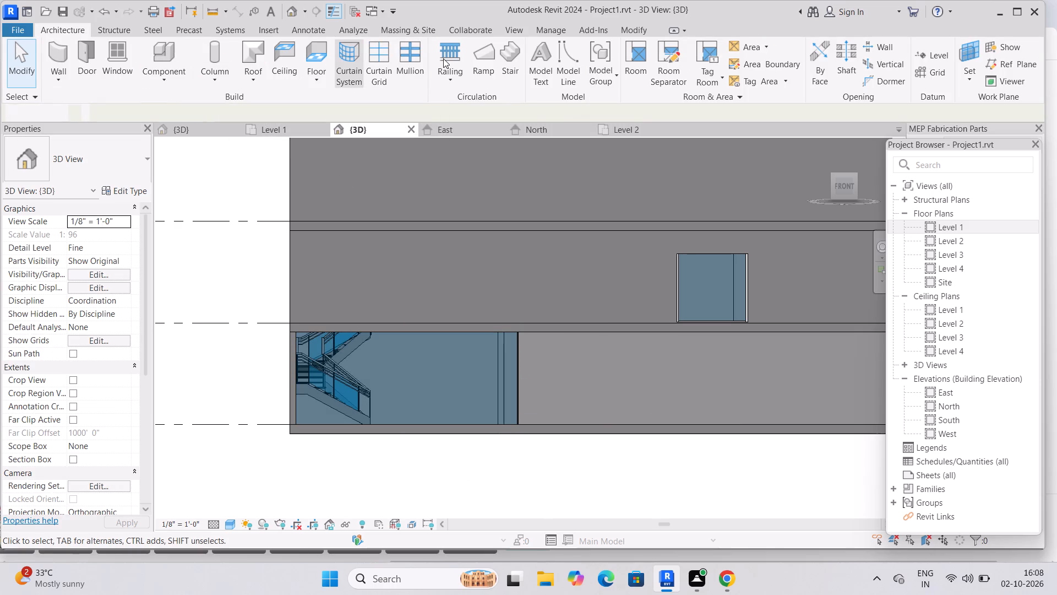
# Place 2.5" x 5" rectangular mullions along all four outer edges of the stair-side curtain wall.
pyautogui.click(417, 62)
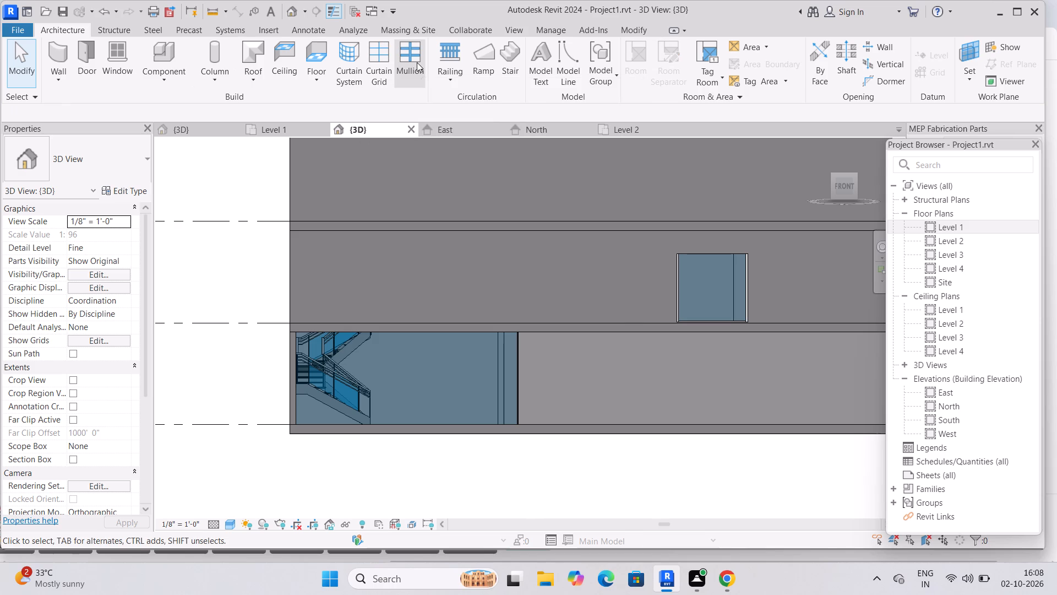
pyautogui.click(516, 383)
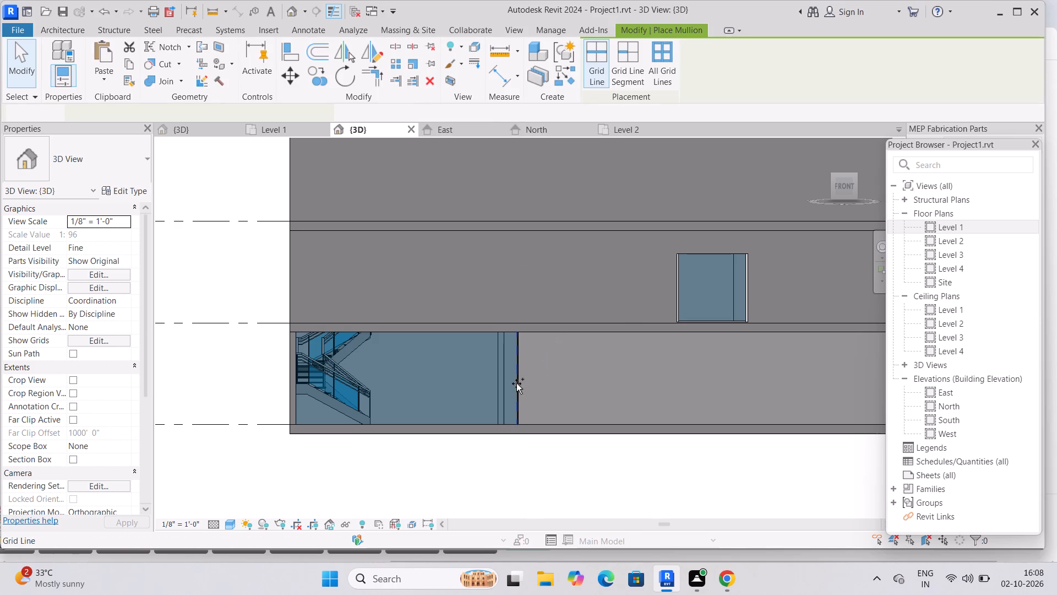
pyautogui.click(499, 421)
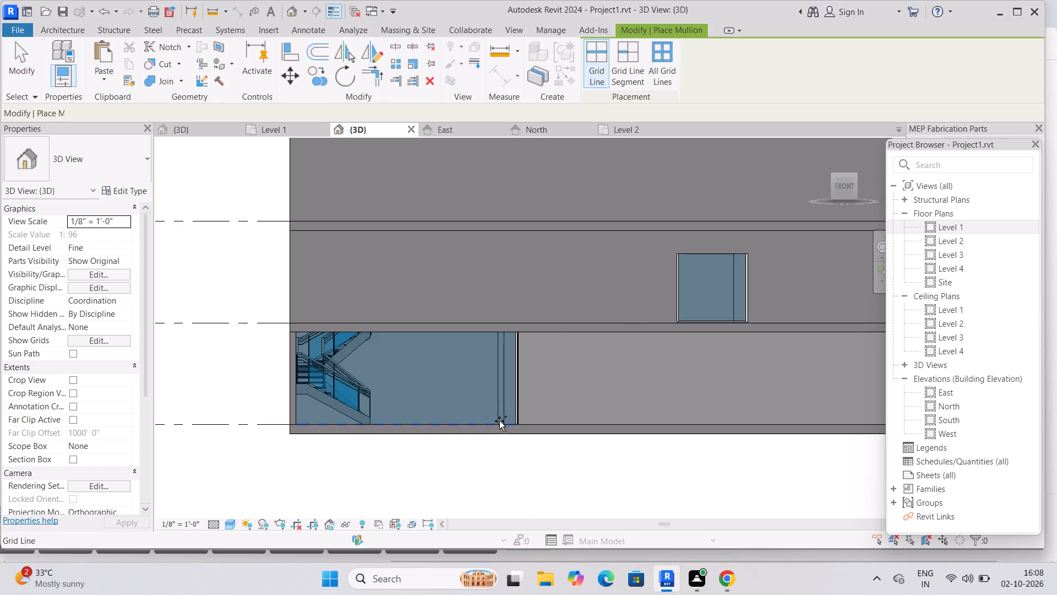
pyautogui.click(296, 391)
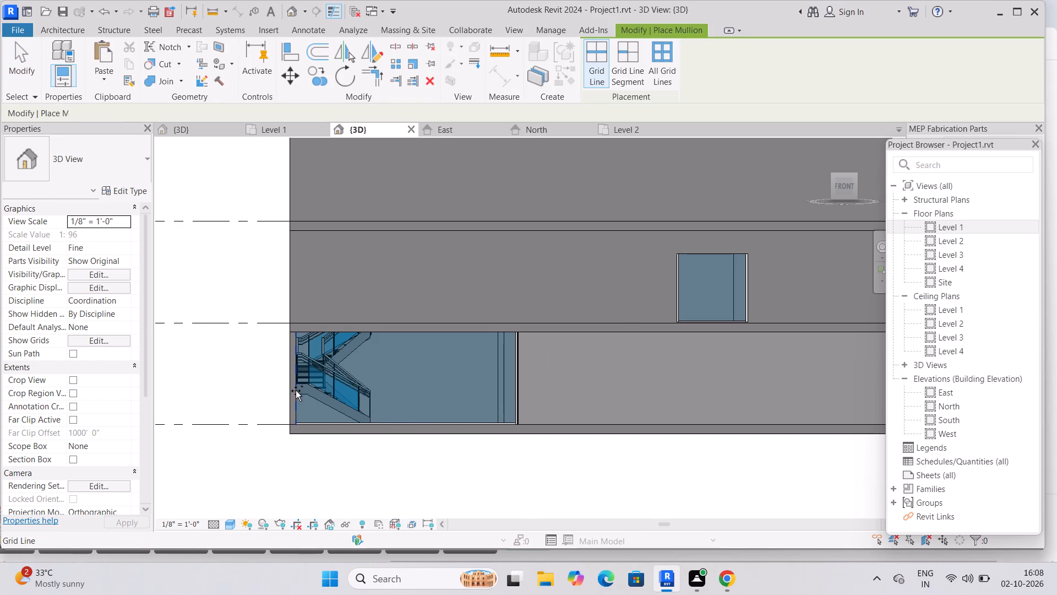
pyautogui.click(338, 333)
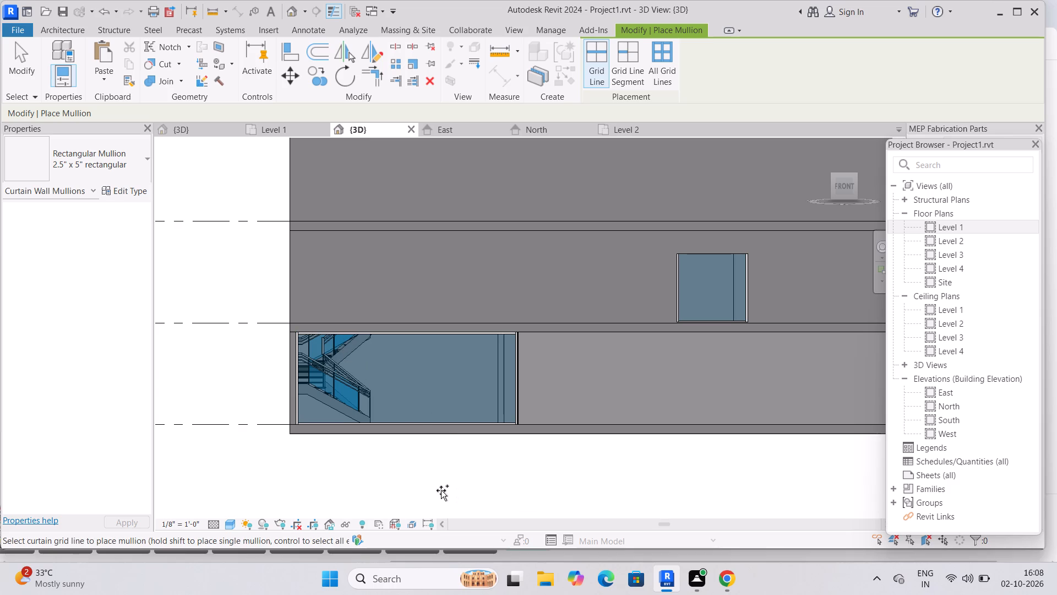
# Add a vertical grid line at the curtain wall's midpoint and place a 2.5" x 5" rectangular mullion on it.
pyautogui.click(72, 29)
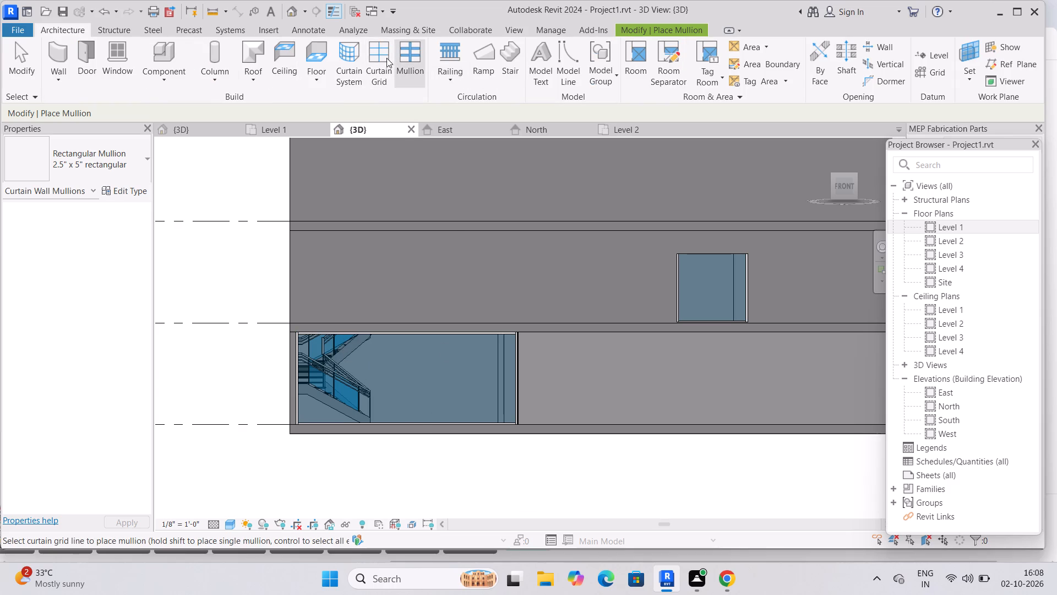
pyautogui.click(385, 58)
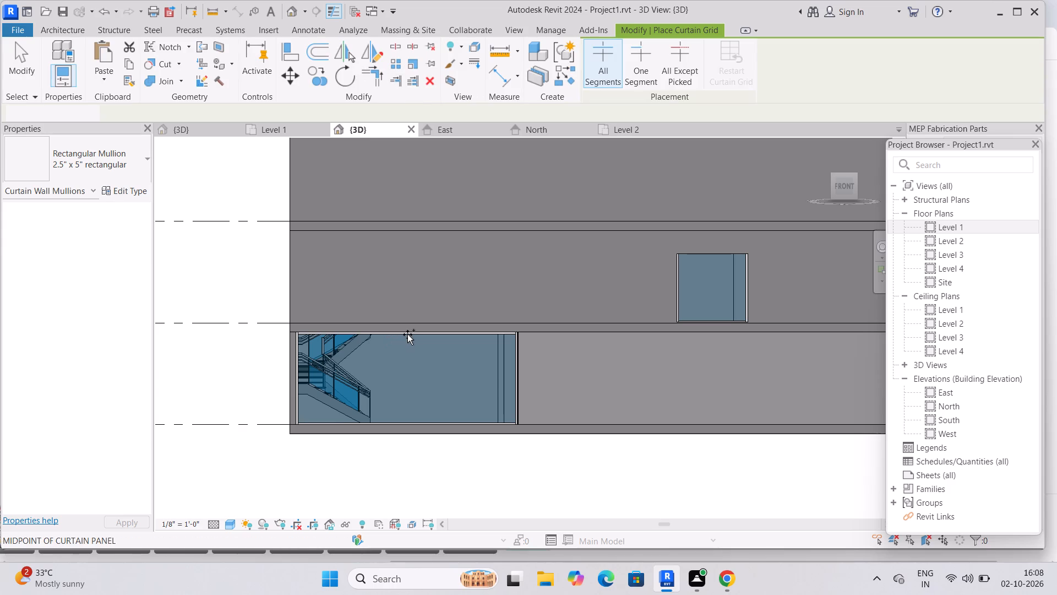
pyautogui.click(401, 334)
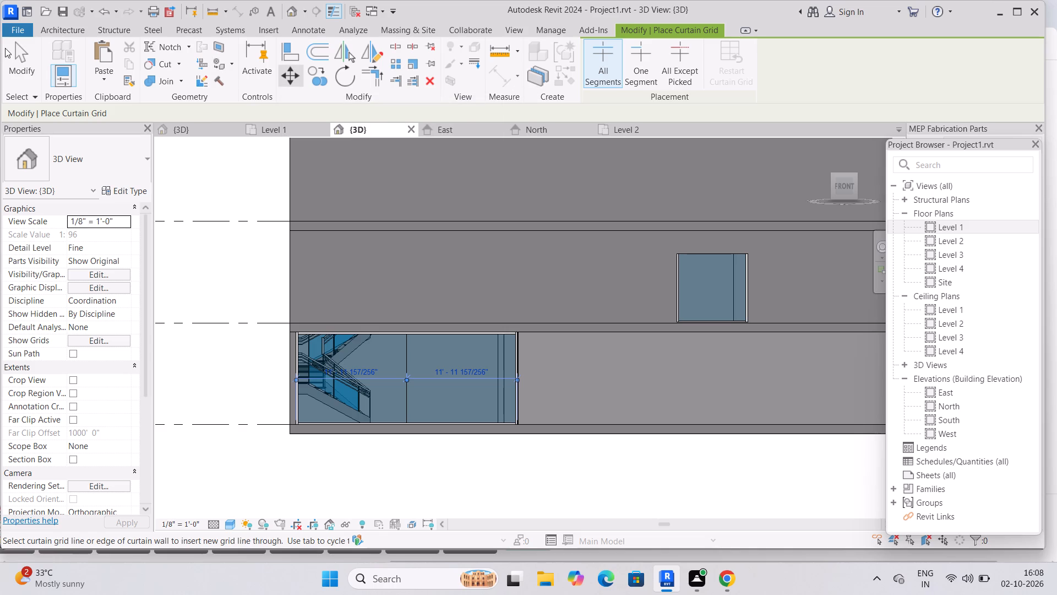
pyautogui.click(76, 33)
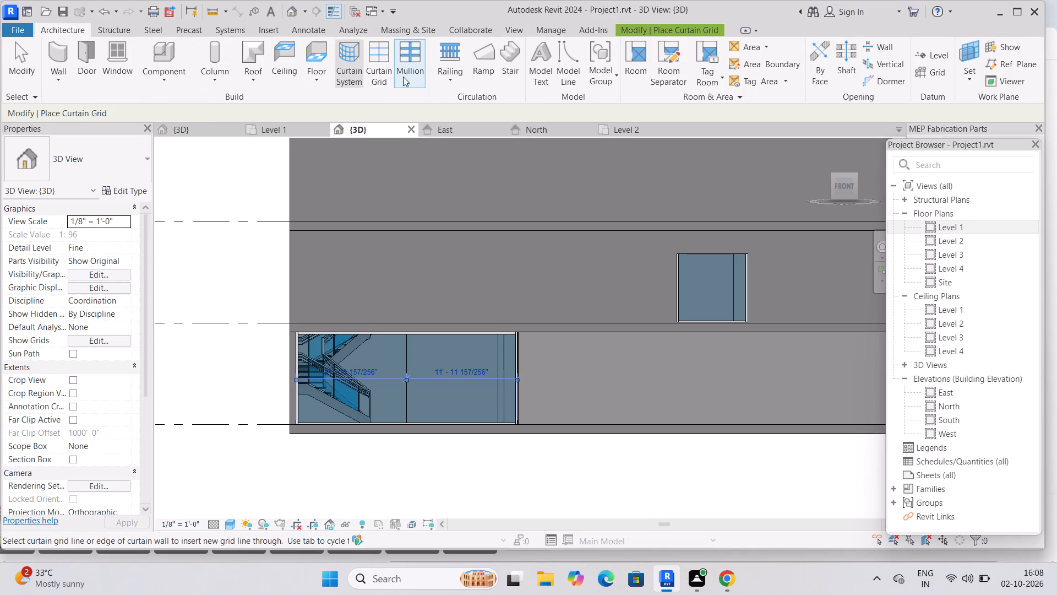
pyautogui.click(393, 67)
pyautogui.click(408, 76)
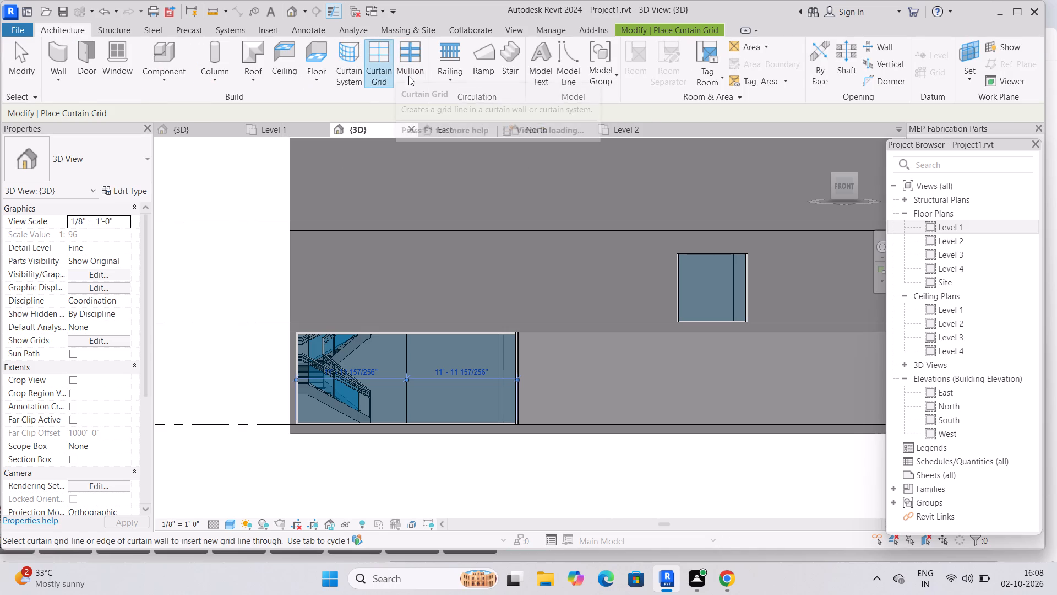
pyautogui.click(406, 398)
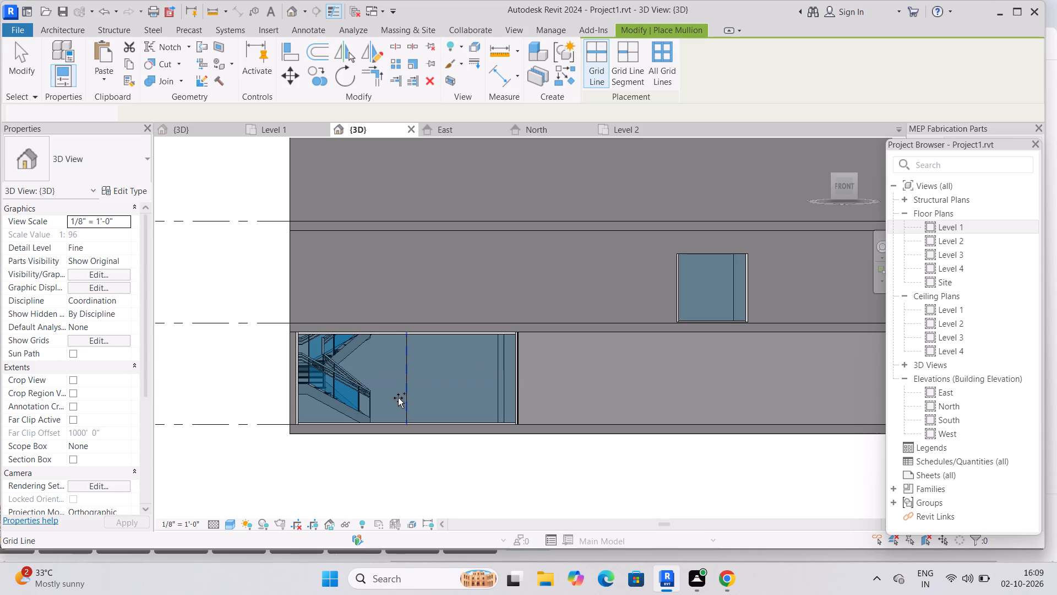
pyautogui.scroll(-2, 586, 472)
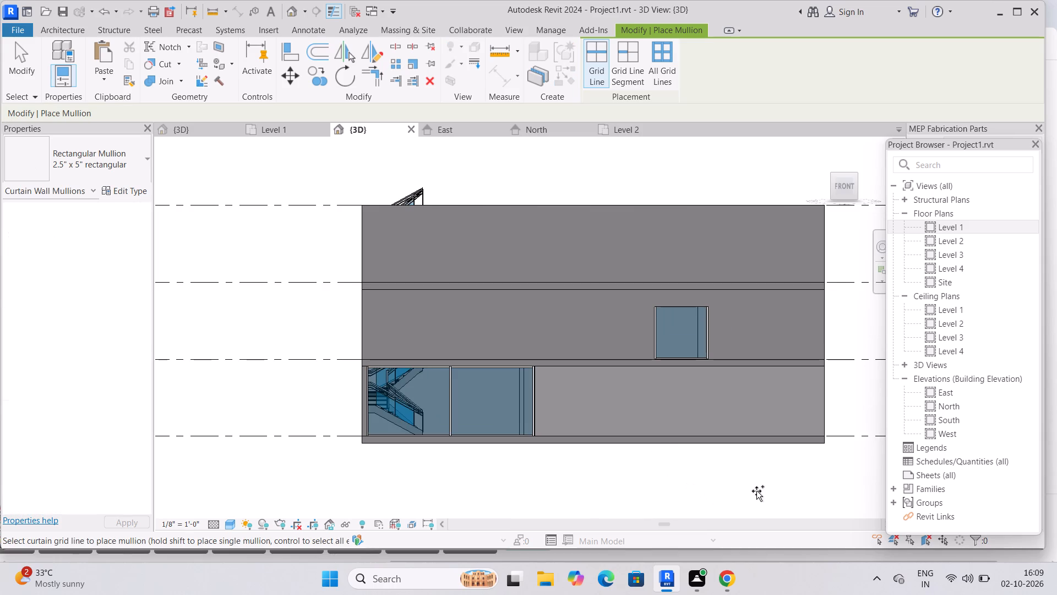
pyautogui.keyDown('shift'); pyautogui.moveTo(756, 491); pyautogui.dragTo(790, 448, button='middle'); pyautogui.keyUp('shift')
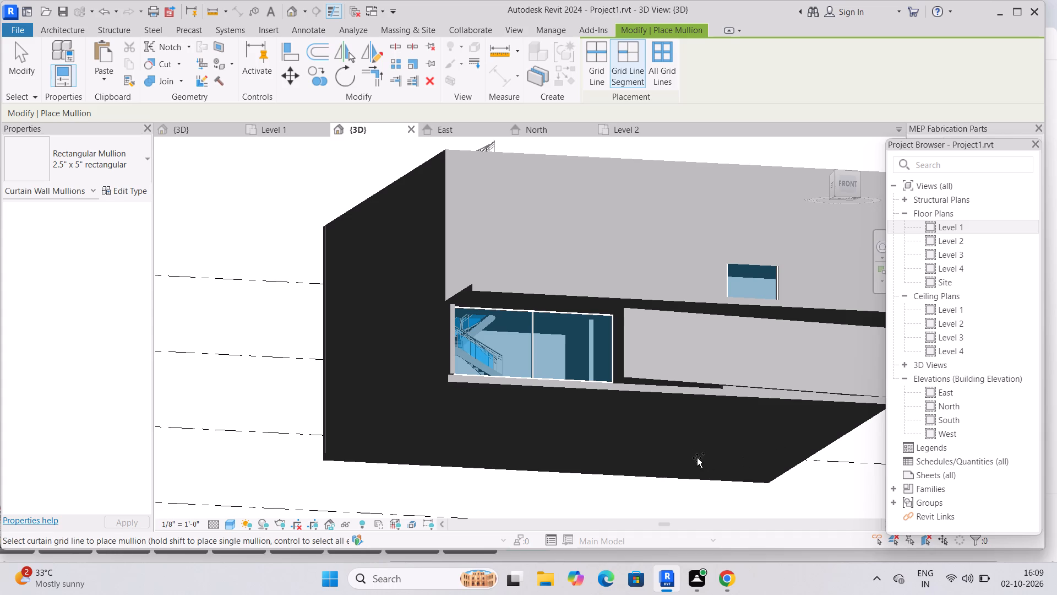
pyautogui.keyDown('shift'); pyautogui.moveTo(700, 449); pyautogui.dragTo(659, 480, button='middle'); pyautogui.keyUp('shift')
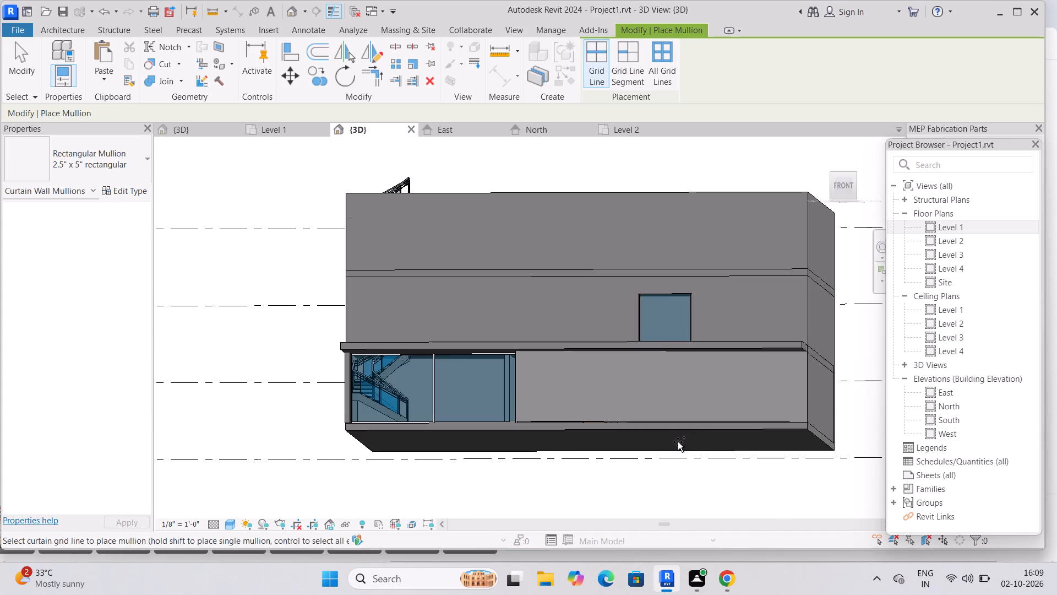
pyautogui.click(678, 442)
# Load the component family Modern_Spanish_Door_3767.rfa from the door folder in NEW REVIT FAM.
pyautogui.click(70, 33)
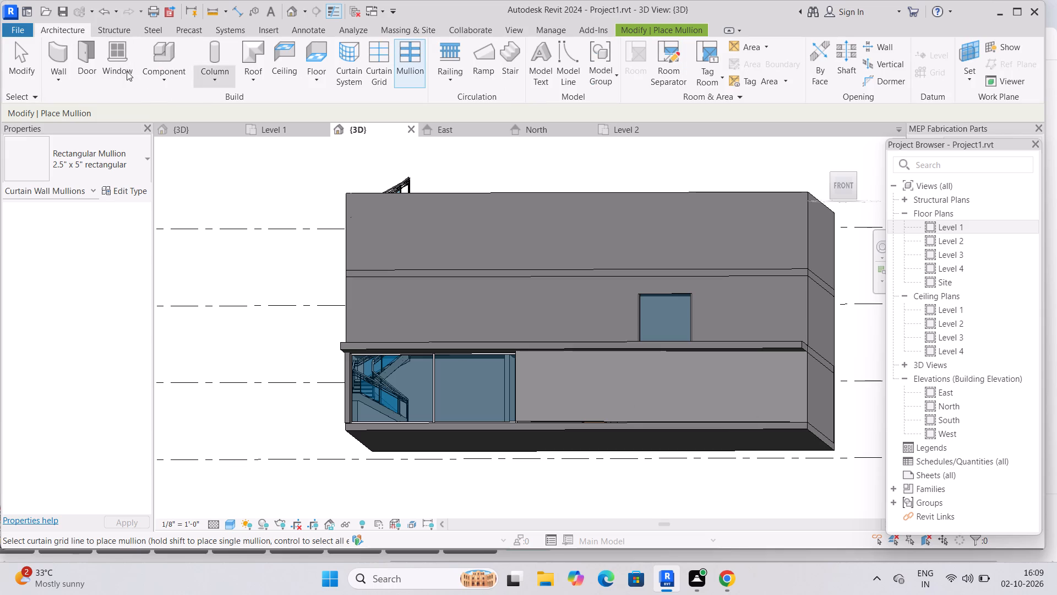
pyautogui.click(165, 50)
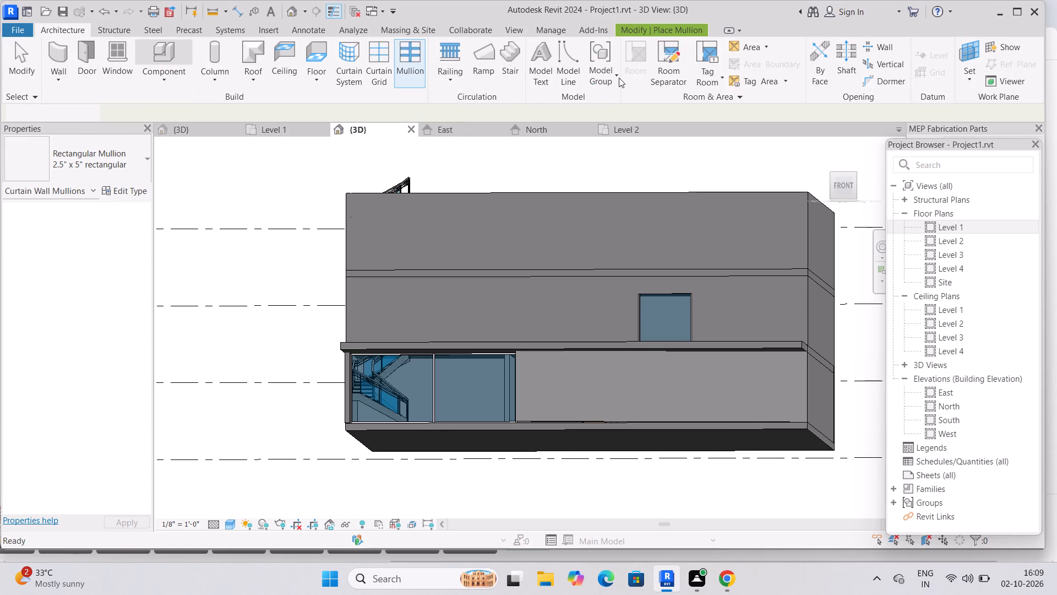
pyautogui.click(602, 66)
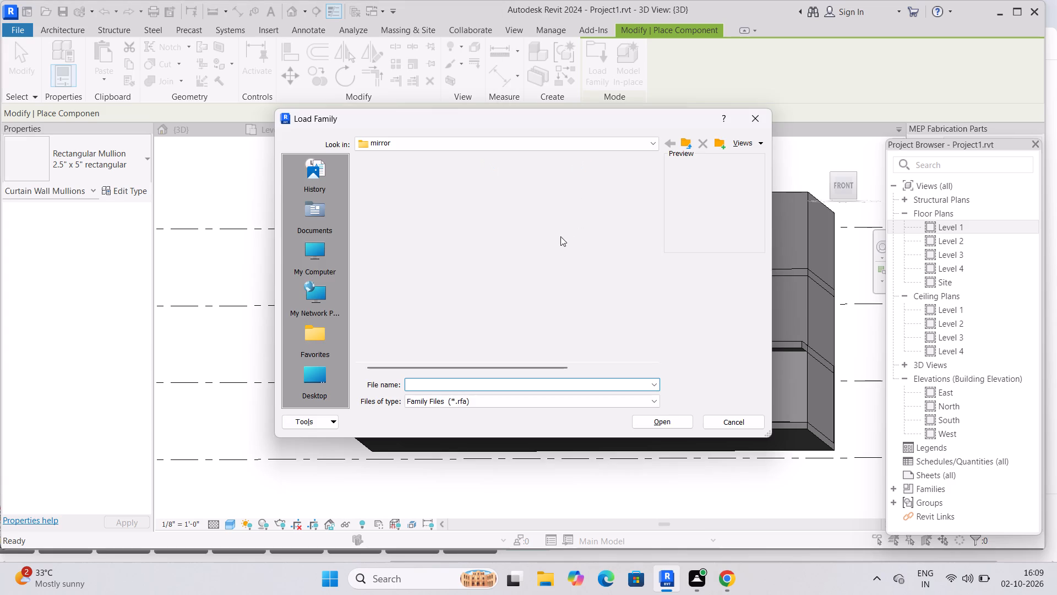
pyautogui.click(685, 145)
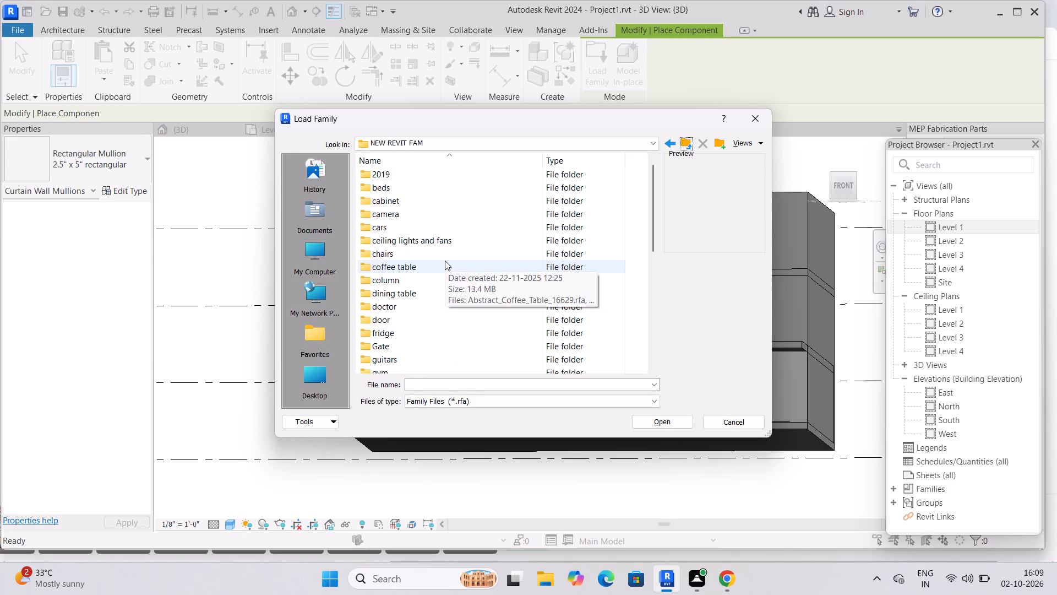
pyautogui.scroll(-2, 445, 261)
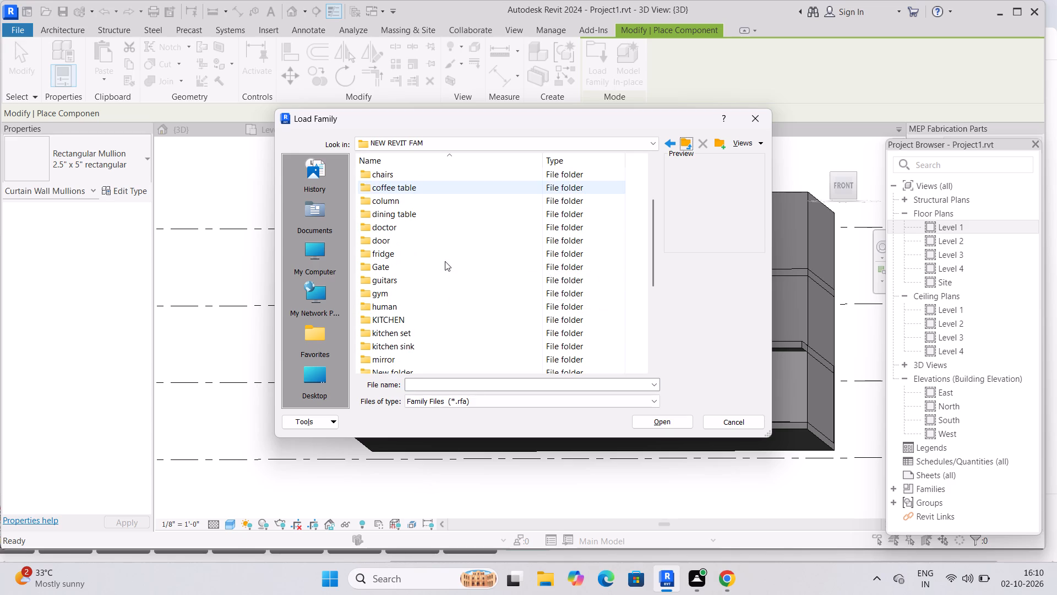
pyautogui.scroll(-1, 445, 261)
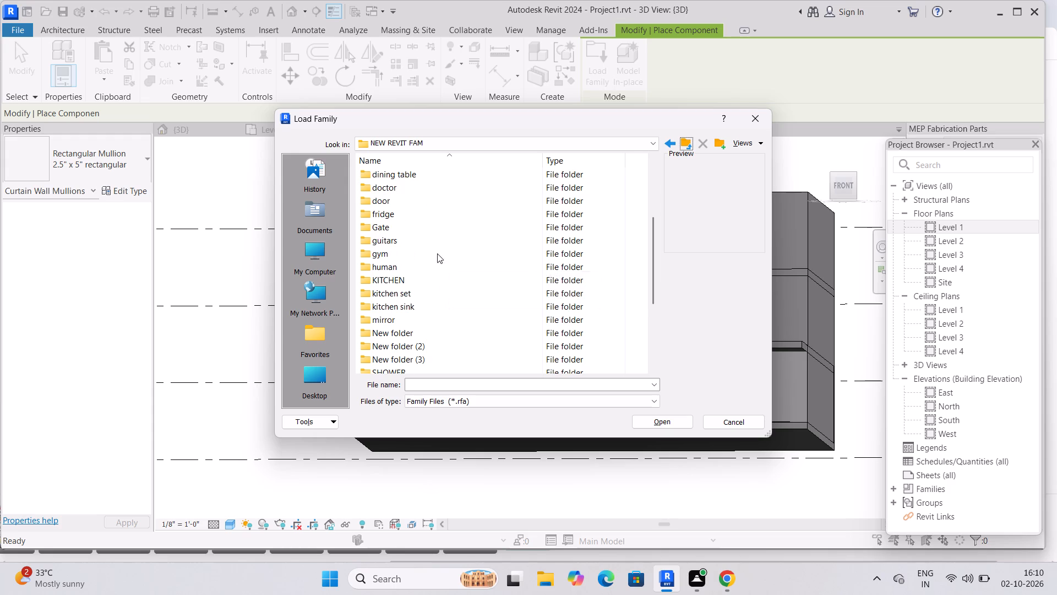
pyautogui.click(412, 201)
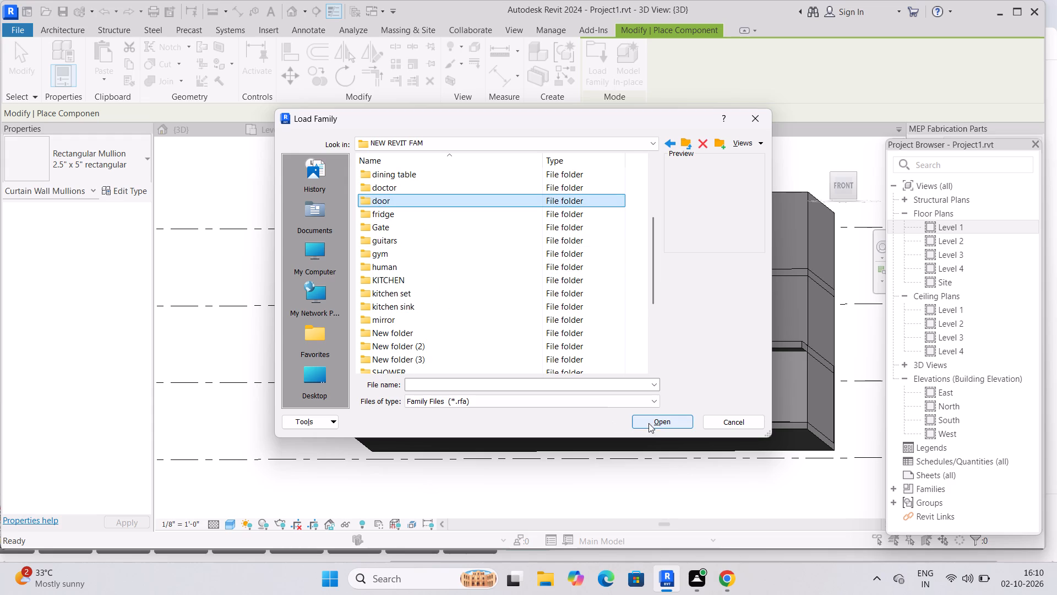
pyautogui.click(654, 424)
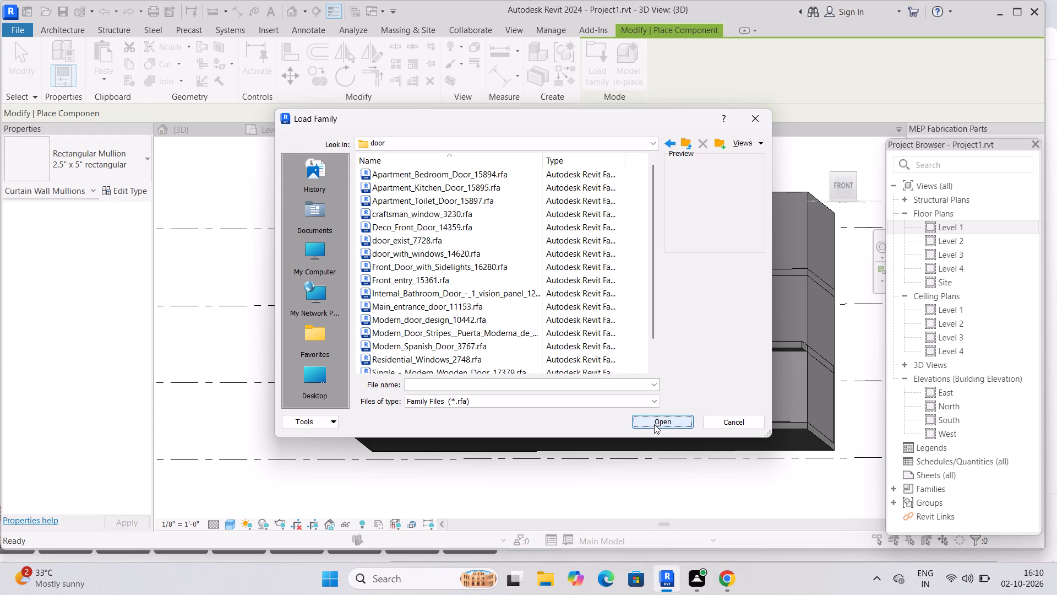
pyautogui.click(450, 322)
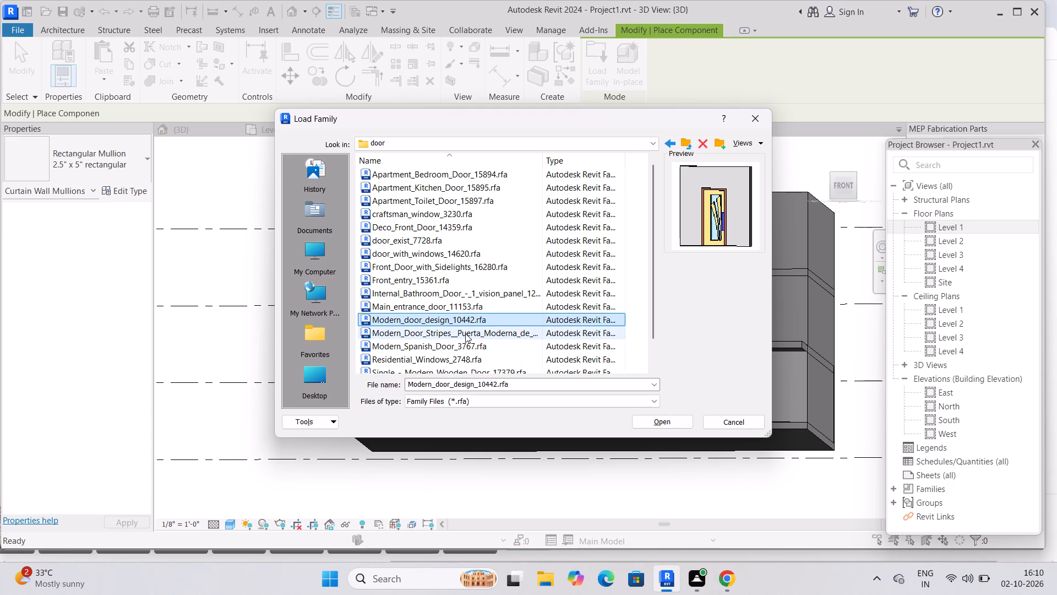
pyautogui.click(465, 333)
pyautogui.click(487, 351)
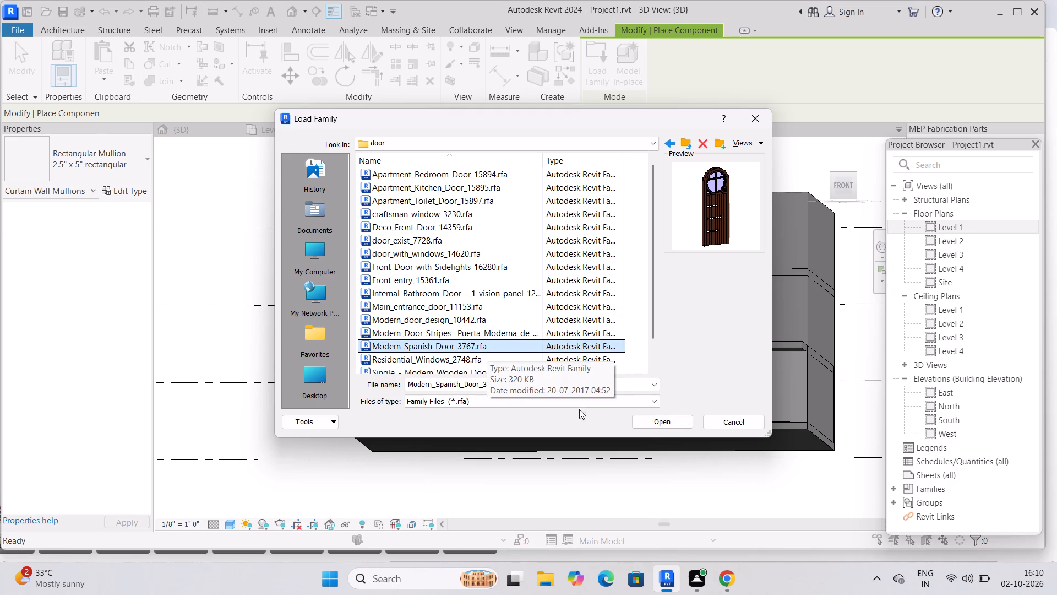
pyautogui.click(652, 423)
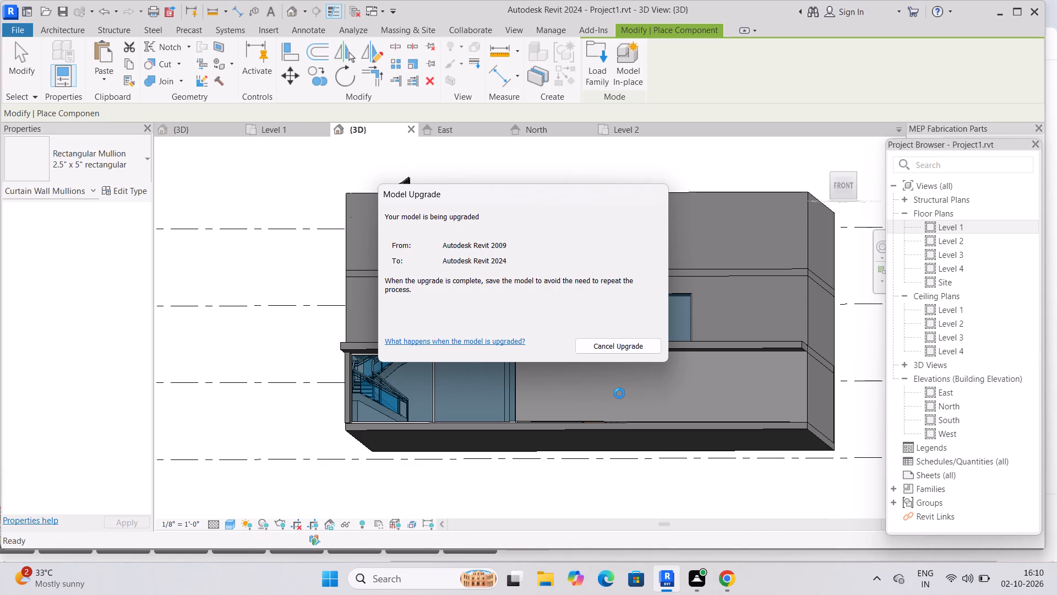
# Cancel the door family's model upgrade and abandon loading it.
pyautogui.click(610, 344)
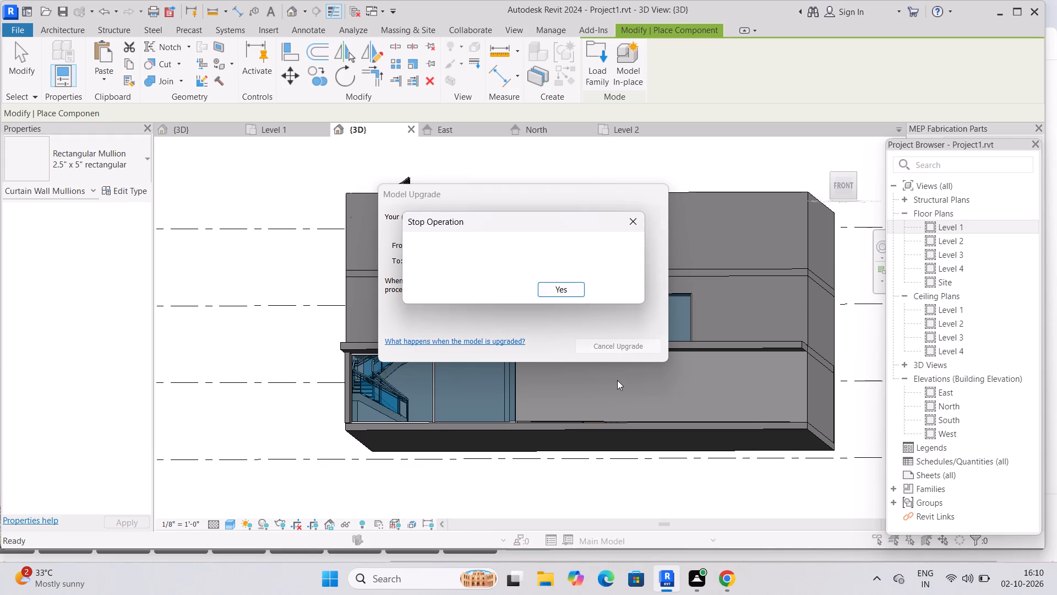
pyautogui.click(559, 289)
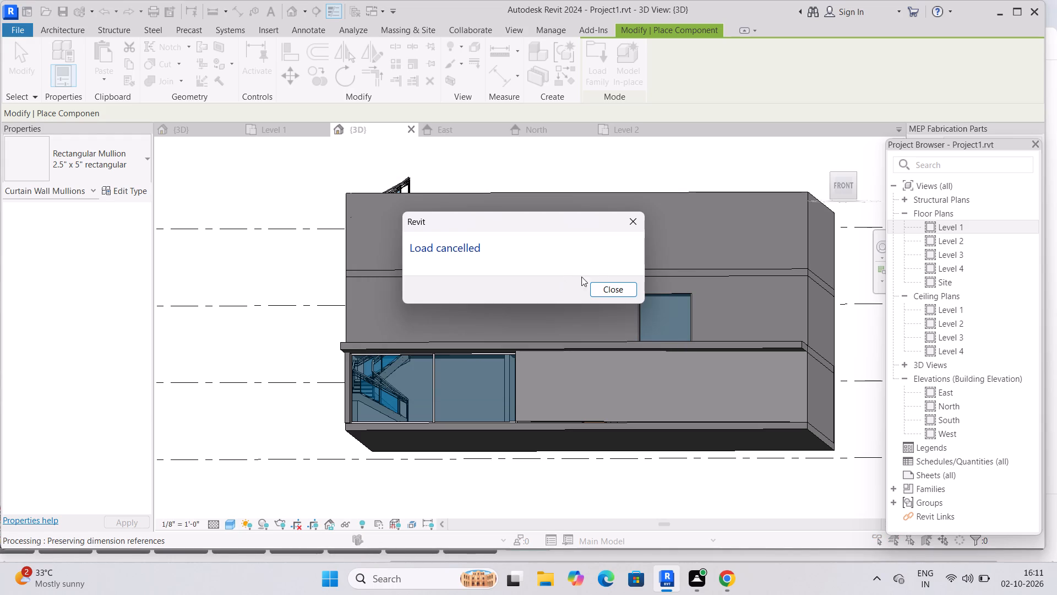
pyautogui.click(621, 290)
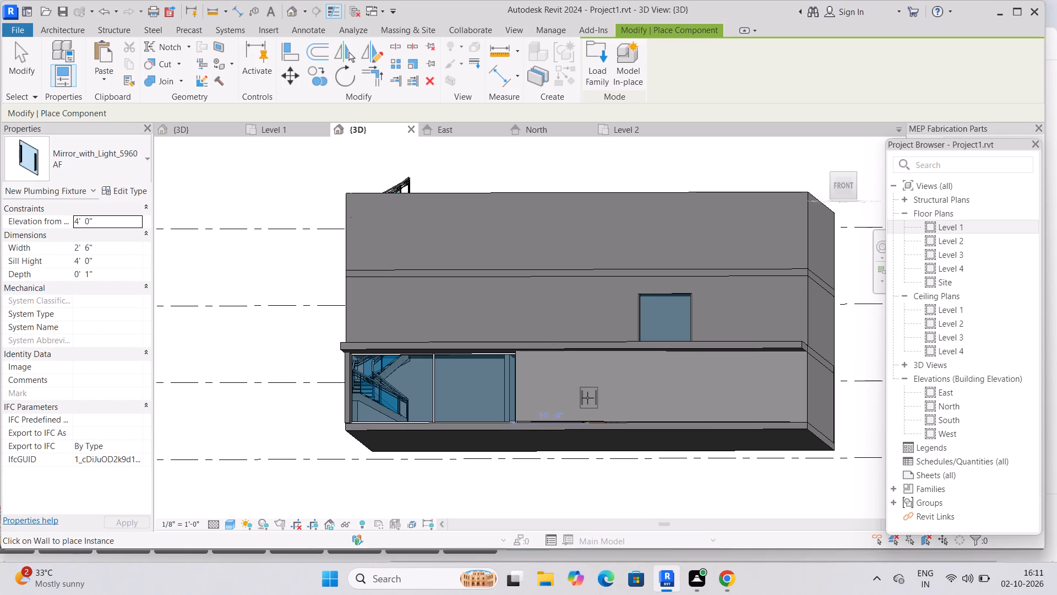
# Look through the available component types for a door, picking Termination - Wood - Rectangular along the way.
pyautogui.click(142, 169)
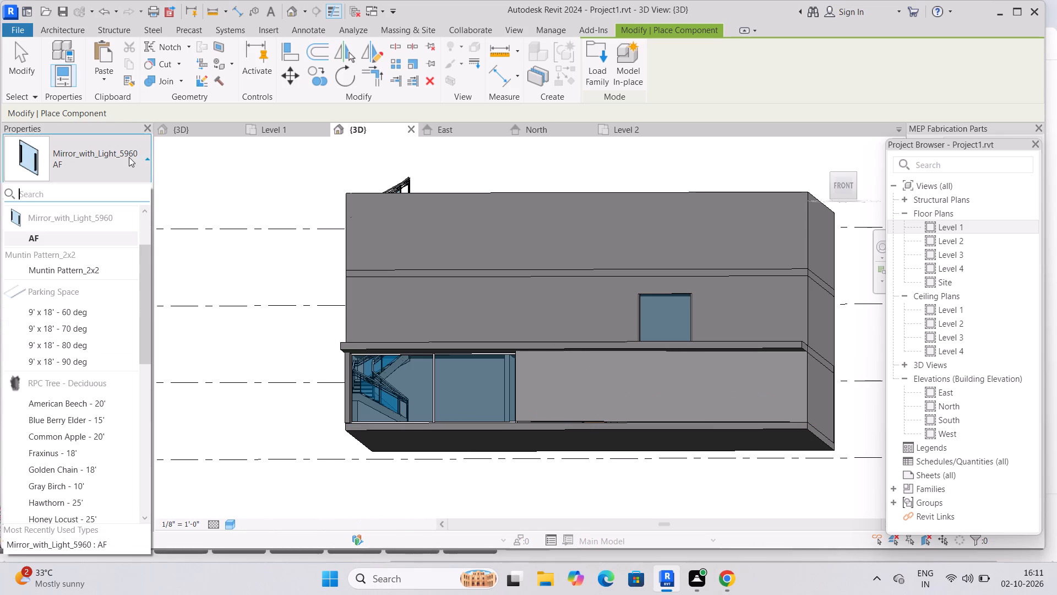
pyautogui.scroll(-2, 85, 354)
pyautogui.scroll(5, 83, 355)
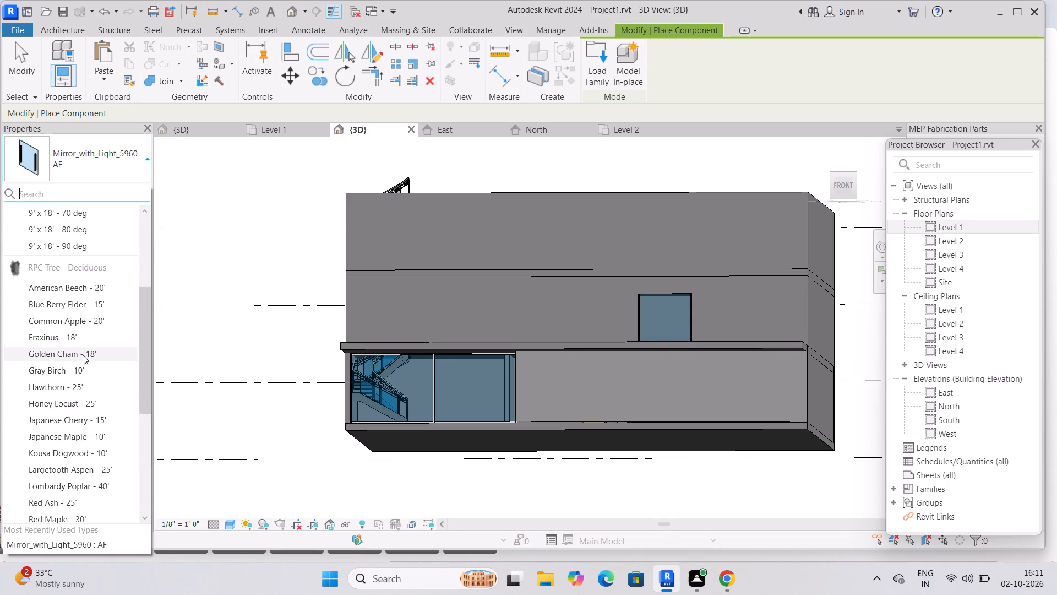
pyautogui.scroll(12, 83, 355)
pyautogui.scroll(-5, 82, 355)
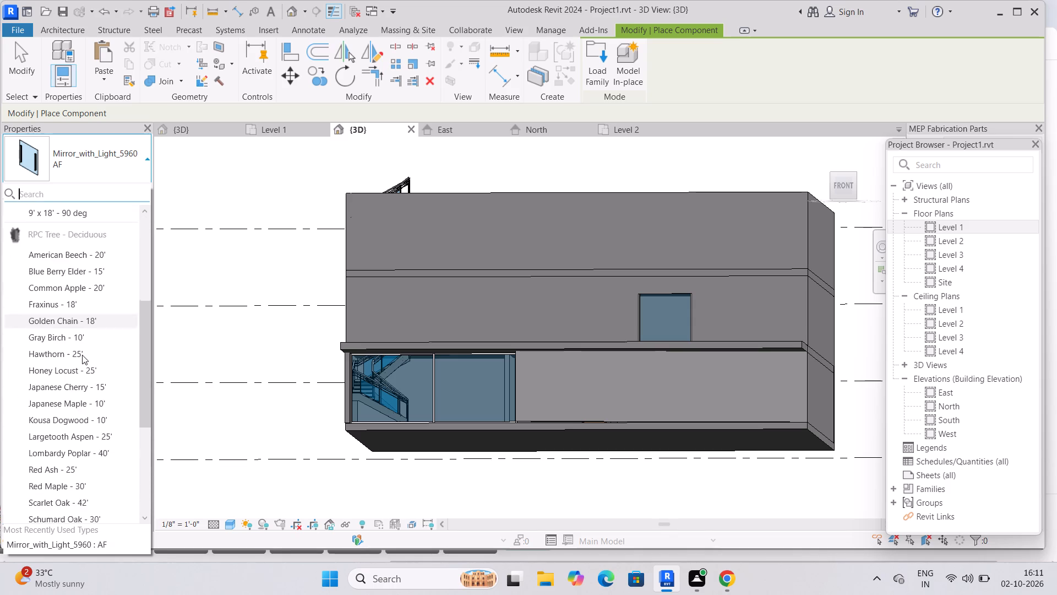
pyautogui.scroll(-16, 82, 355)
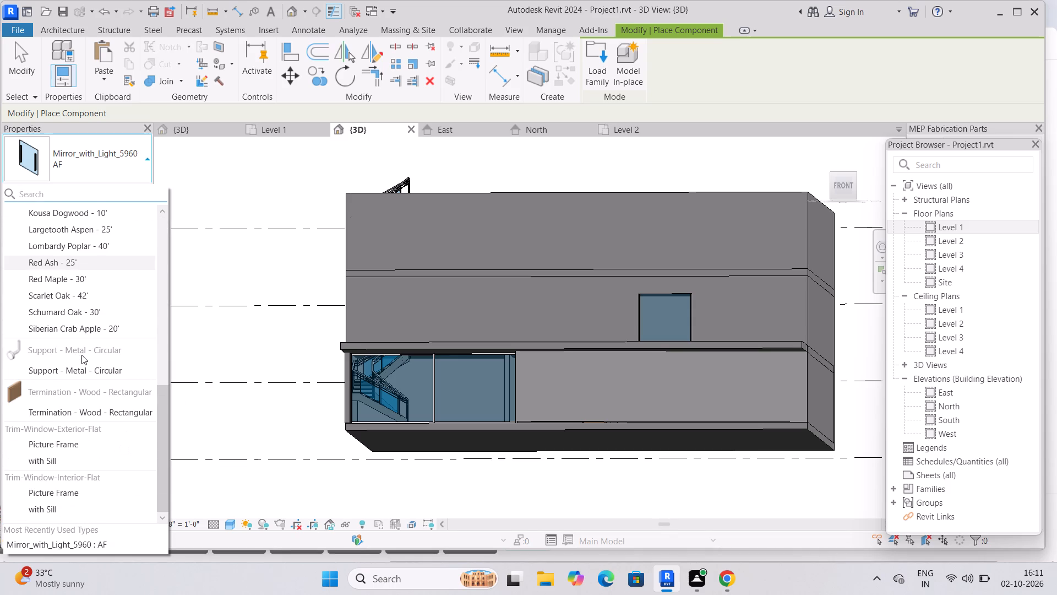
pyautogui.click(63, 412)
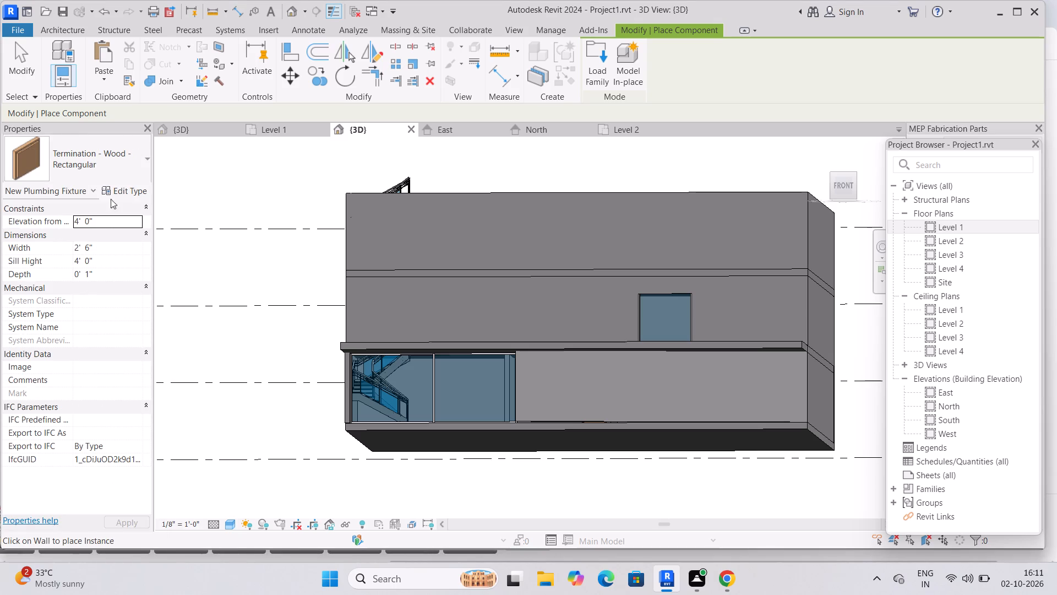
pyautogui.click(124, 172)
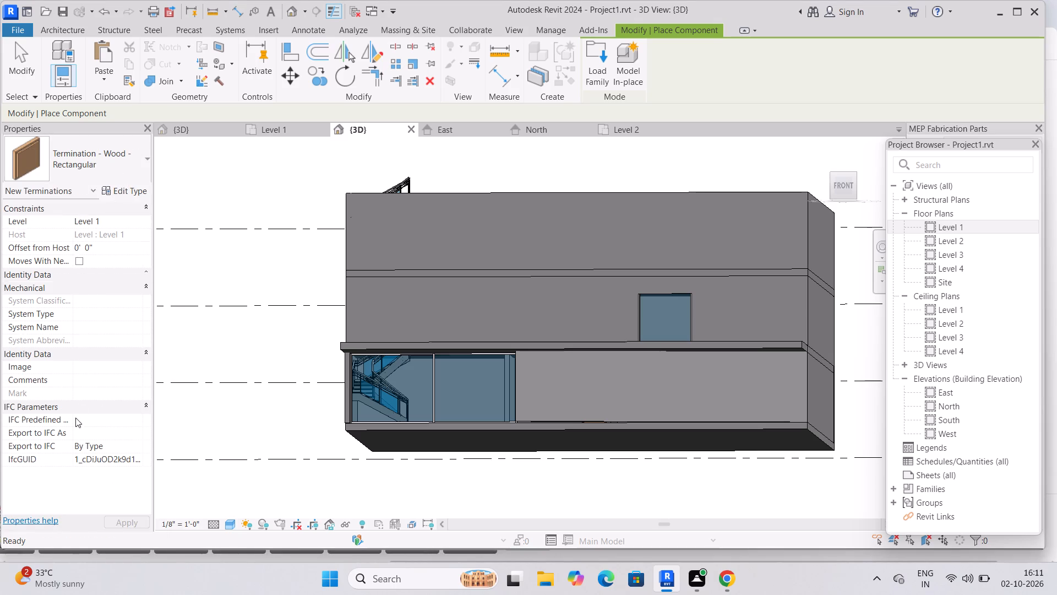
pyautogui.scroll(-1, 68, 463)
pyautogui.click(130, 160)
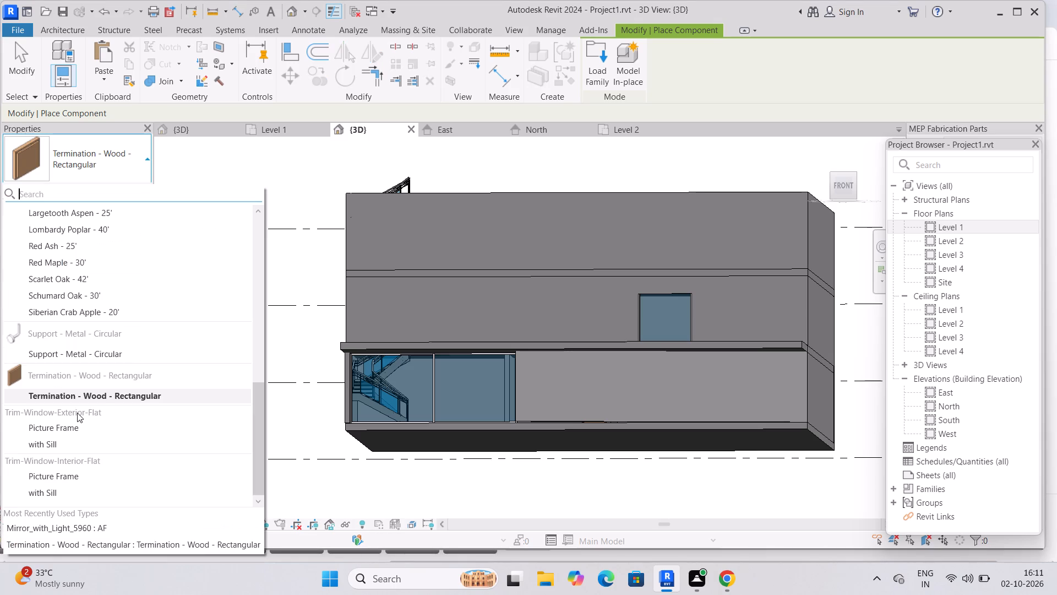
pyautogui.scroll(-9, 89, 423)
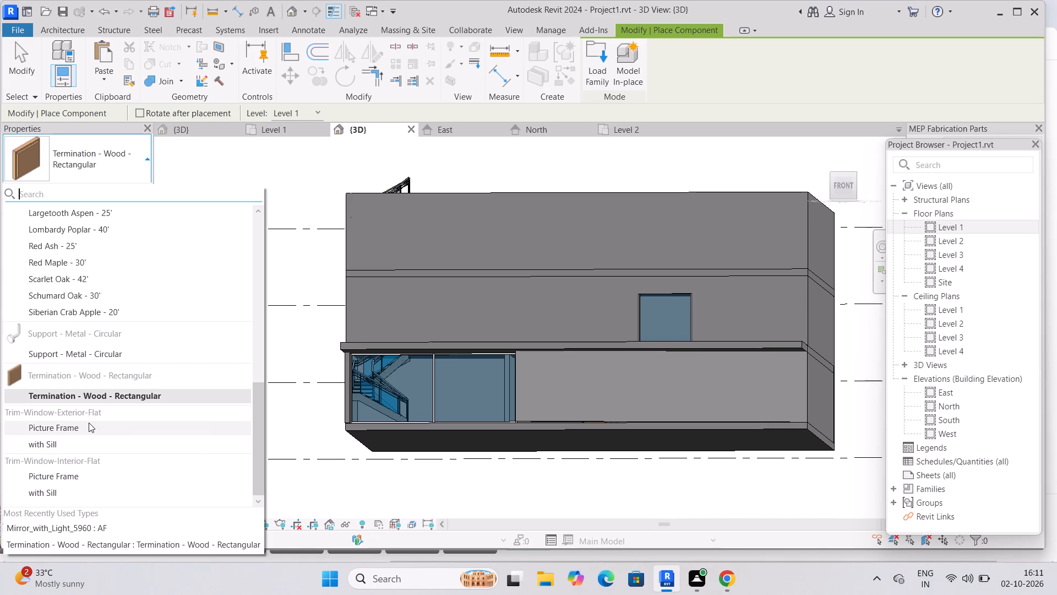
pyautogui.scroll(-8, 89, 423)
pyautogui.scroll(1, 88, 423)
pyautogui.scroll(-7, 88, 423)
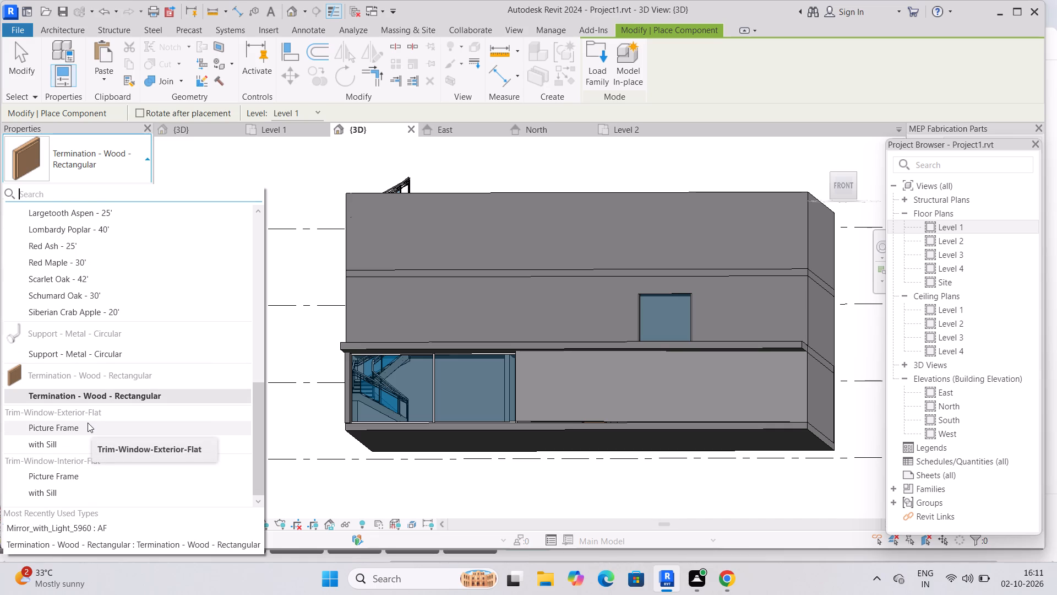
pyautogui.scroll(-18, 88, 423)
pyautogui.scroll(-2, 72, 474)
pyautogui.scroll(19, 72, 476)
pyautogui.scroll(6, 72, 476)
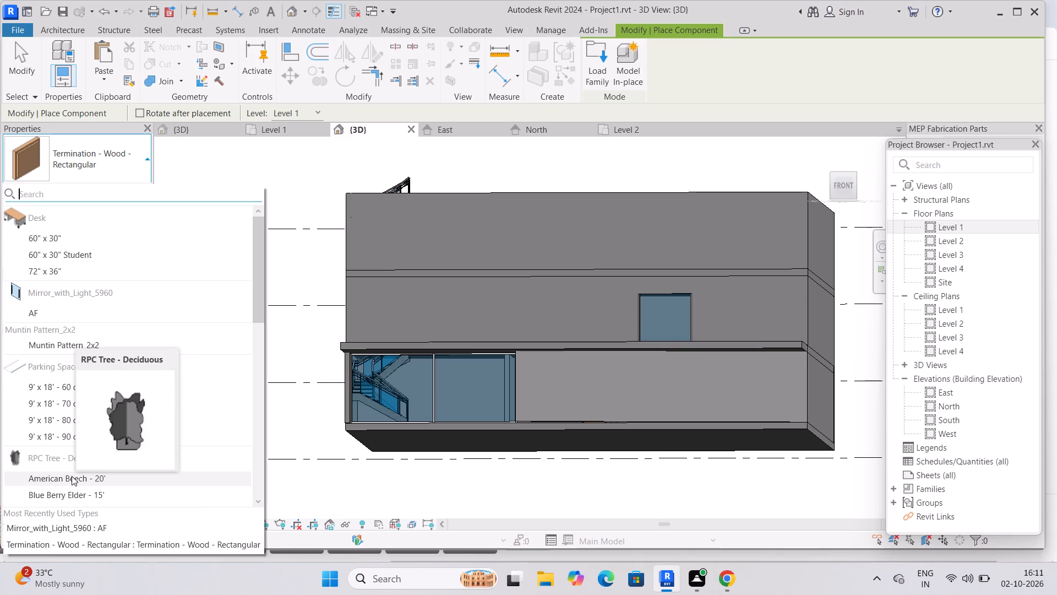
pyautogui.scroll(6, 72, 476)
pyautogui.click(107, 167)
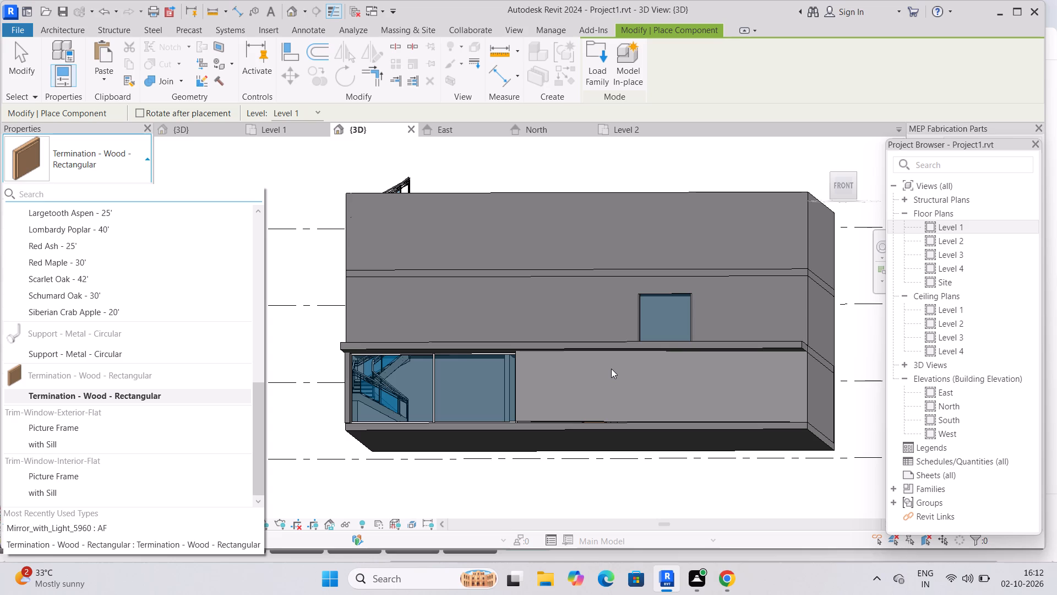
pyautogui.click(798, 271)
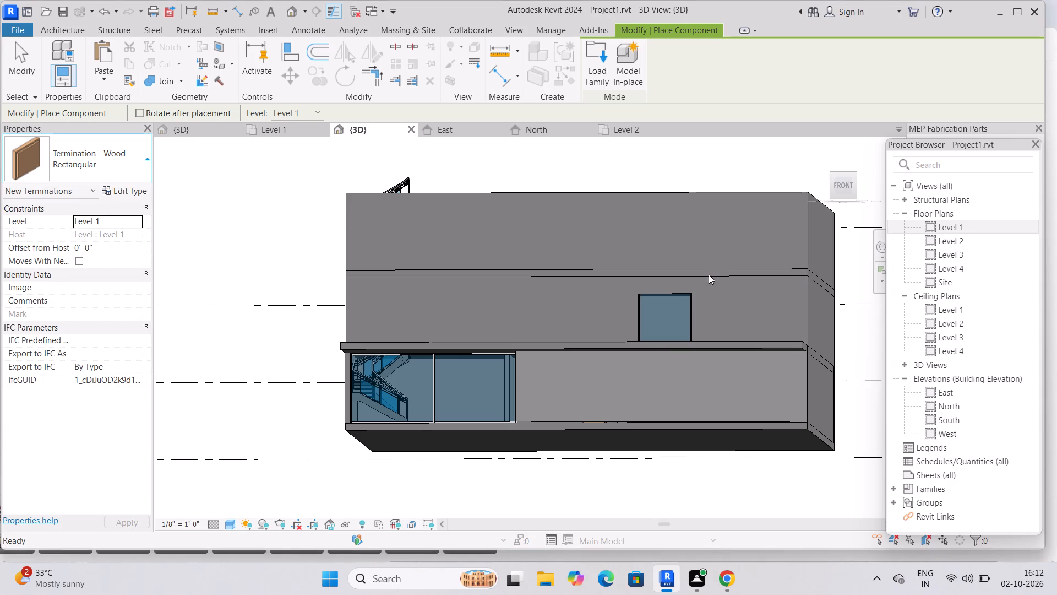
# Save the project and end component placement.
pyautogui.hotkey('ctrl', 's')
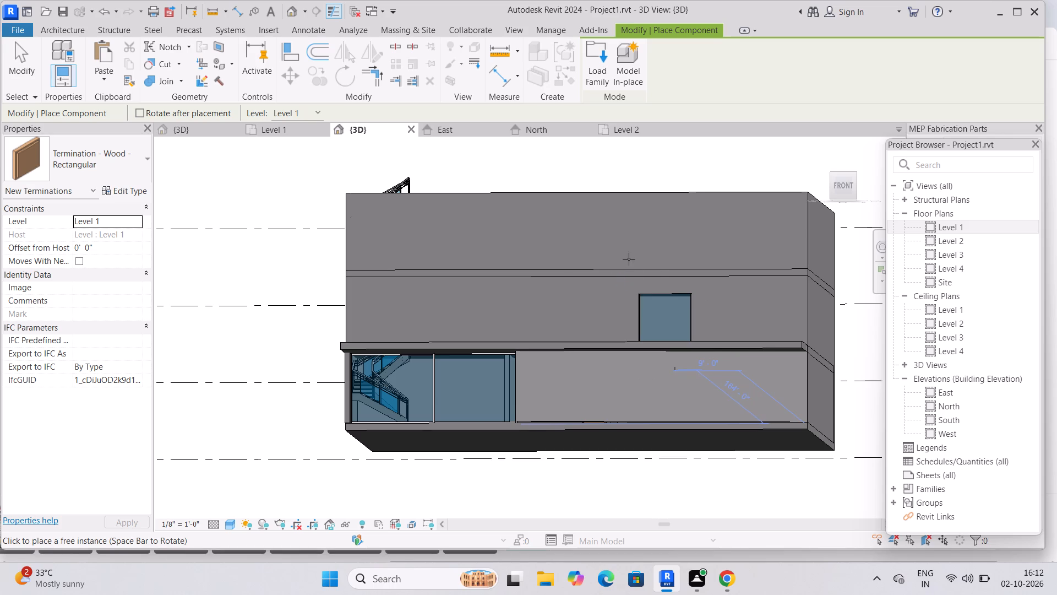
pyautogui.press('Escape')
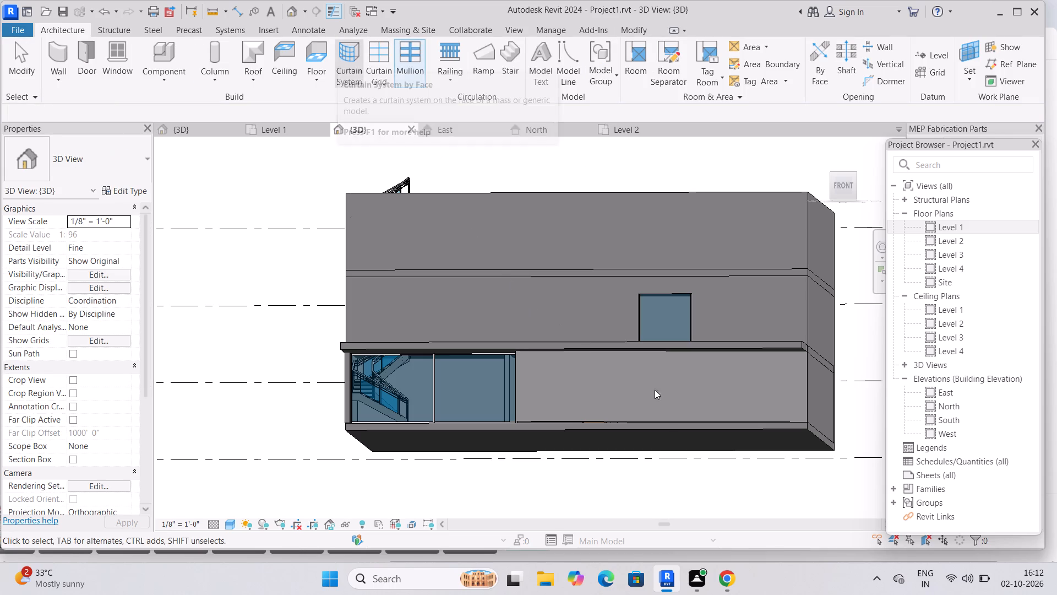
# Inspect the front facade in 3D and open the Level 2 floor plan.
pyautogui.moveTo(473, 372); pyautogui.dragTo(487, 379, button='middle')
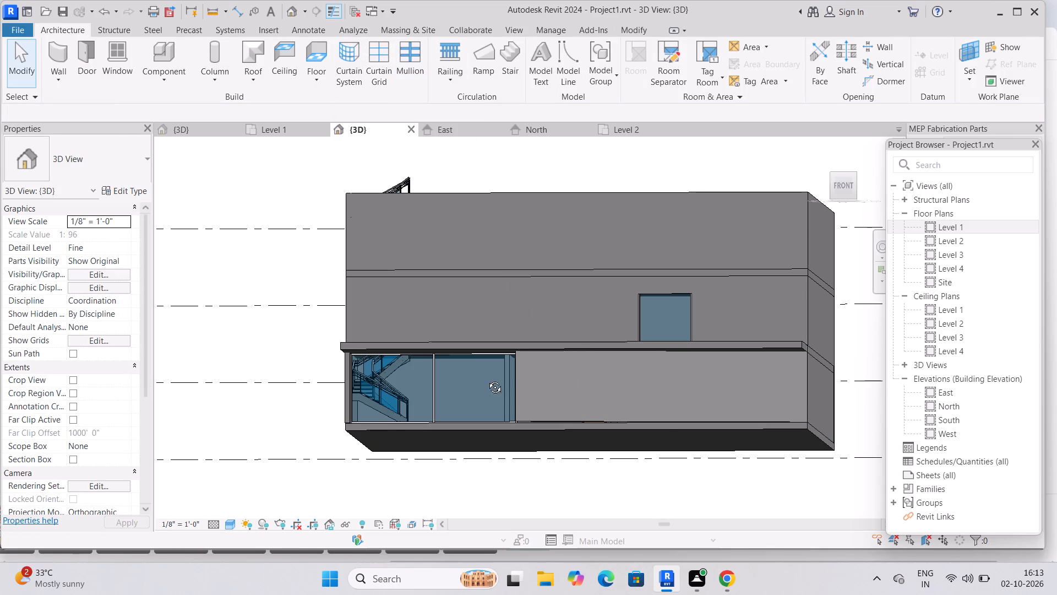
pyautogui.moveTo(487, 379); pyautogui.dragTo(501, 395, button='middle')
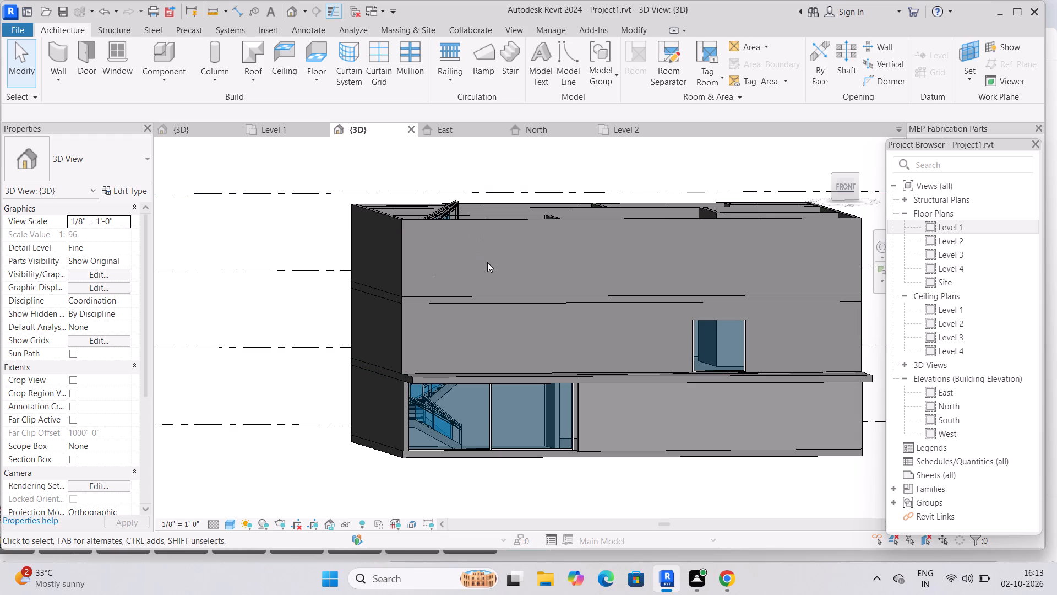
pyautogui.click(552, 301)
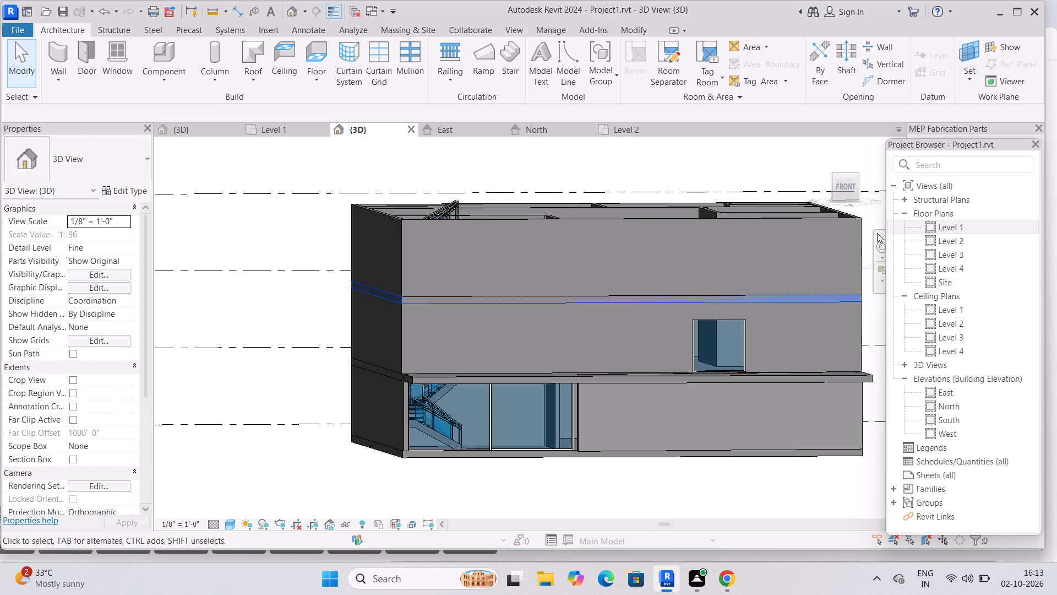
pyautogui.click(948, 243)
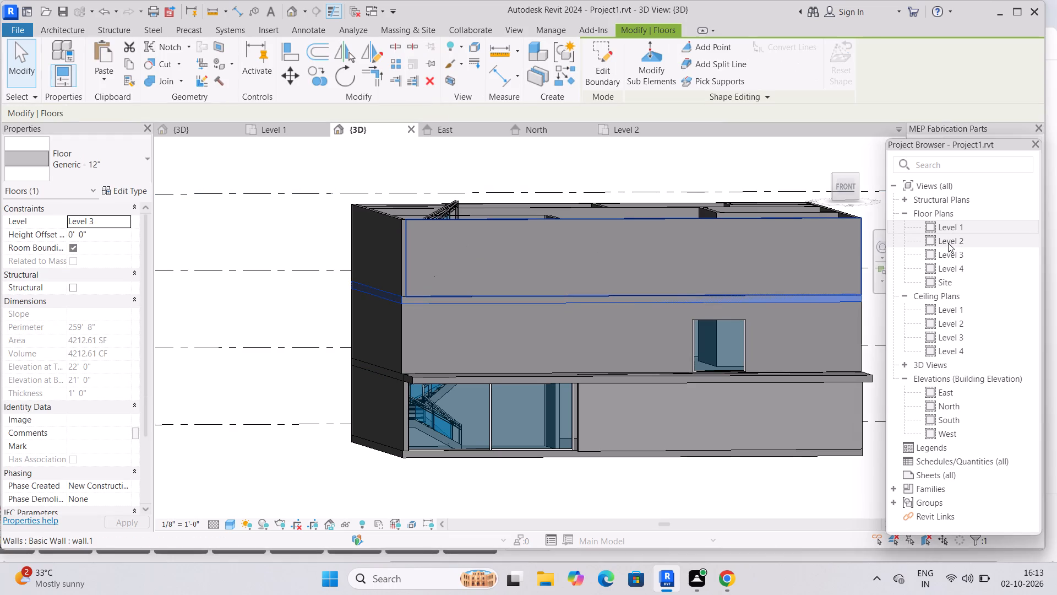
pyautogui.press('Return')
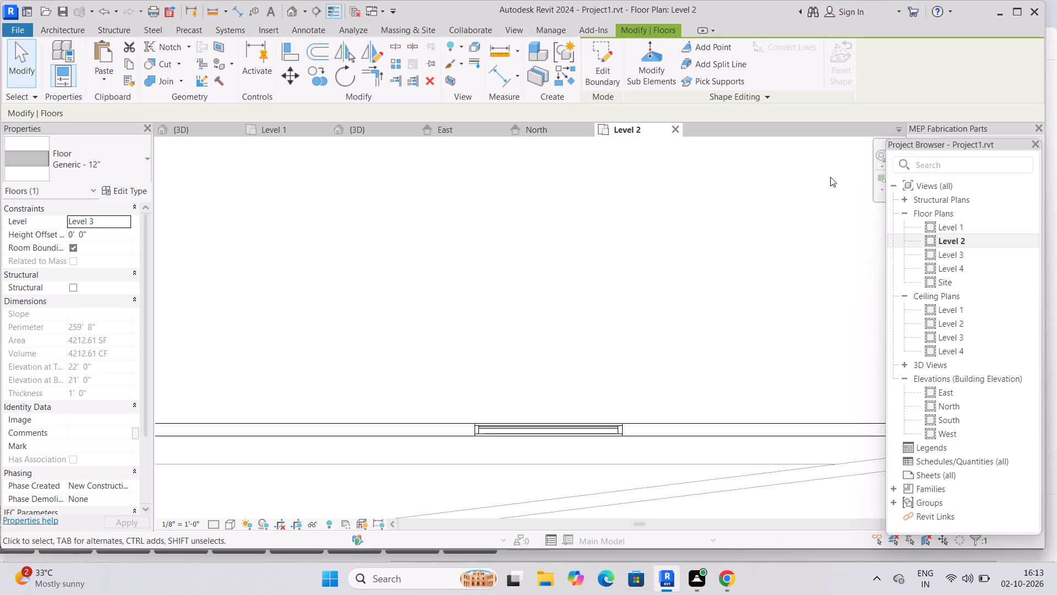
pyautogui.scroll(-4, 726, 337)
pyautogui.scroll(-3, 565, 314)
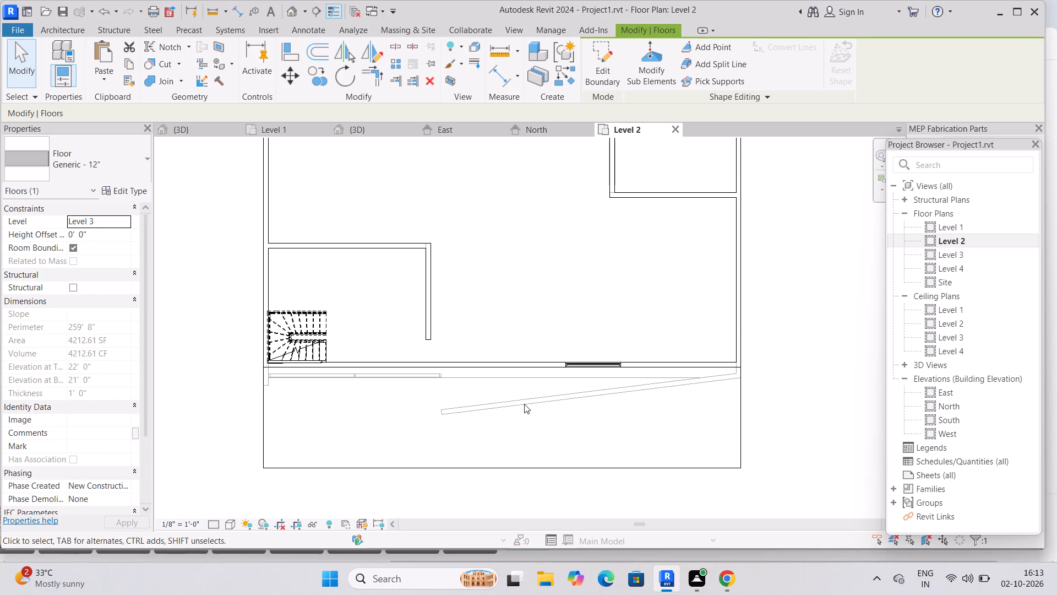
# Try to select the slanted Level 1 underlay wall in front of the front wall on the Level 2 plan.
pyautogui.click(489, 404)
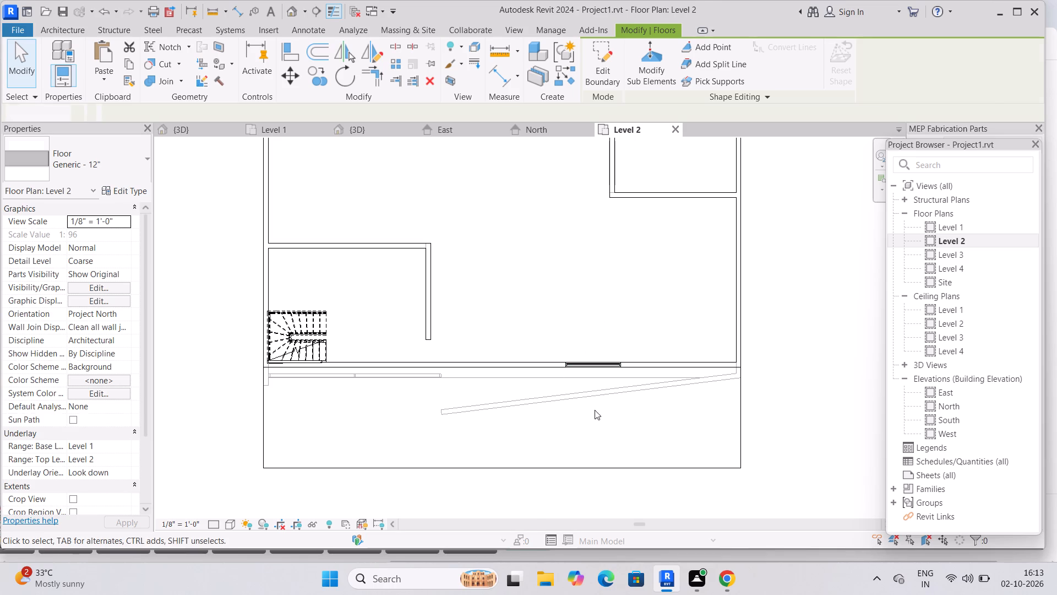
pyautogui.click(491, 408)
pyautogui.click(487, 404)
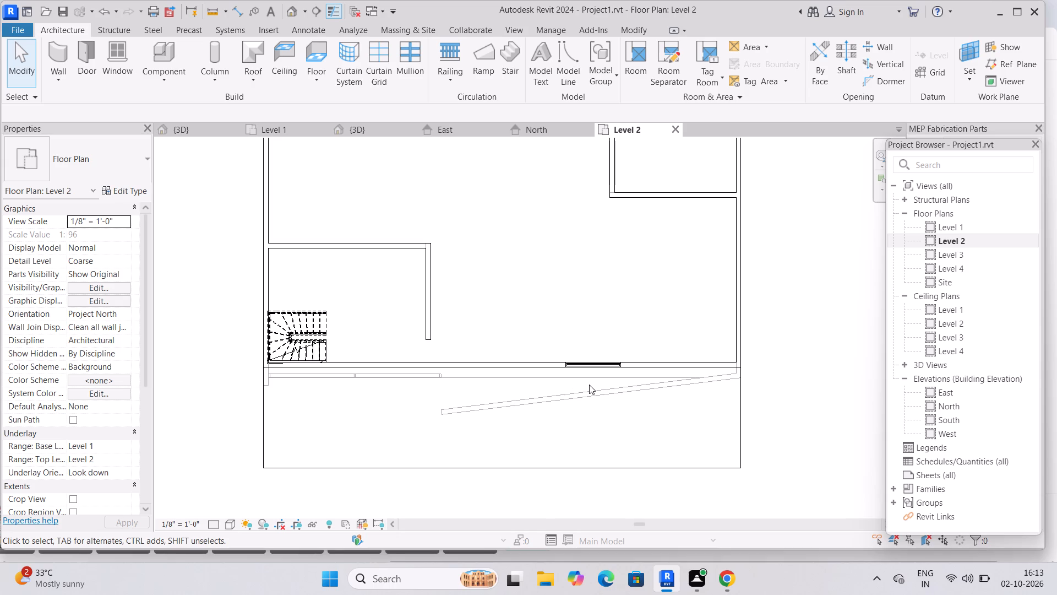
pyautogui.click(506, 407)
pyautogui.moveTo(462, 396); pyautogui.dragTo(461, 470)
pyautogui.press('Escape')
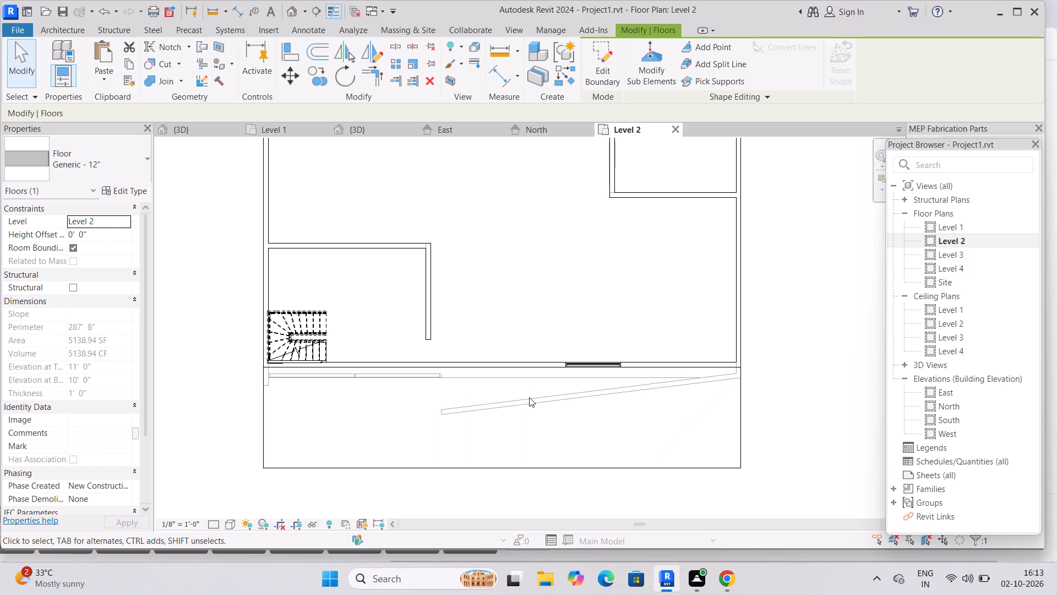
pyautogui.click(553, 399)
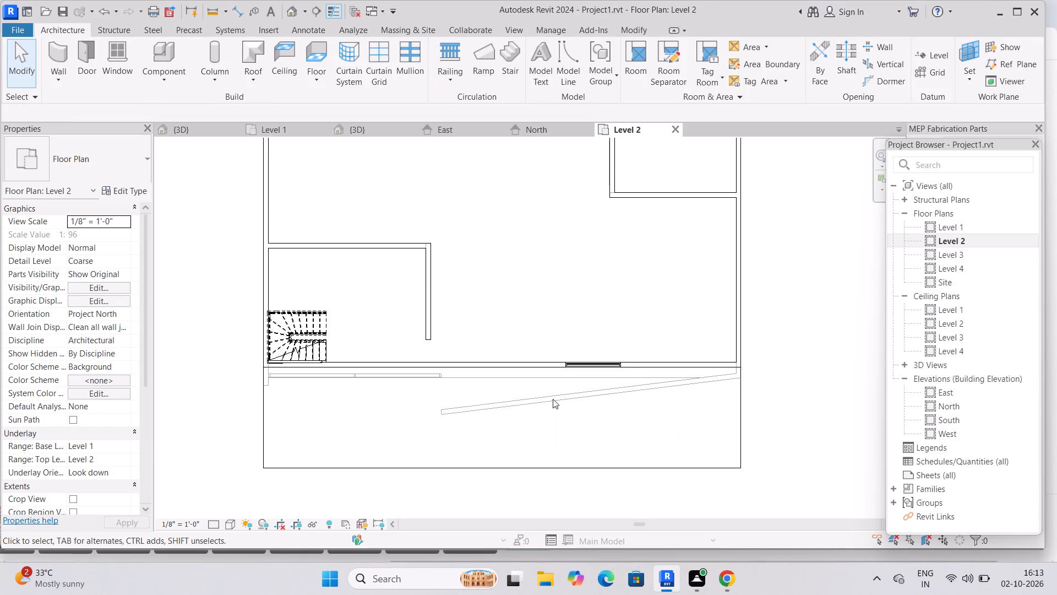
pyautogui.click(696, 381)
pyautogui.click(472, 409)
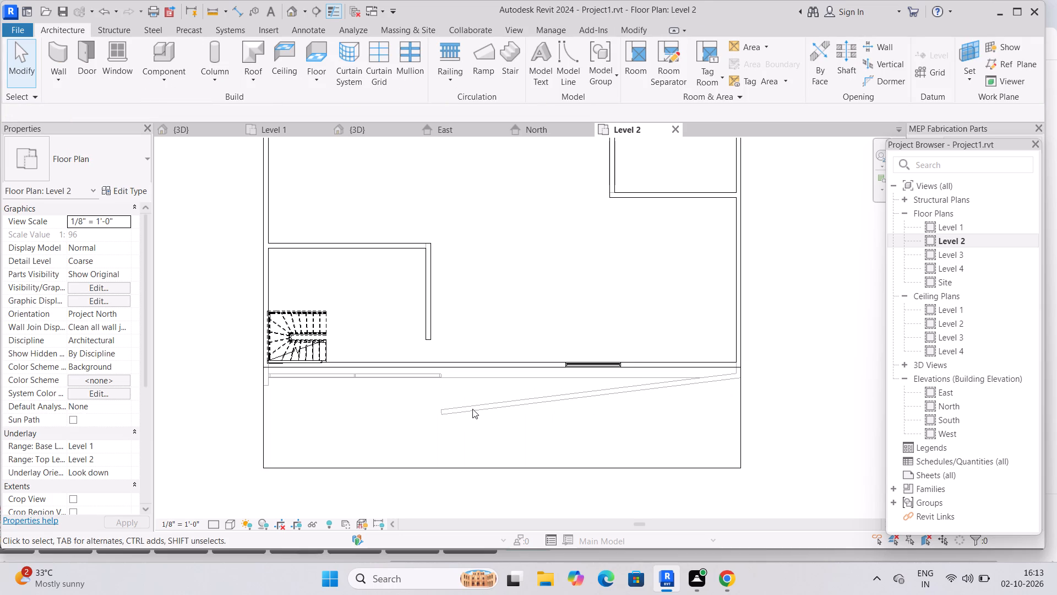
pyautogui.click(472, 409)
pyautogui.click(598, 353)
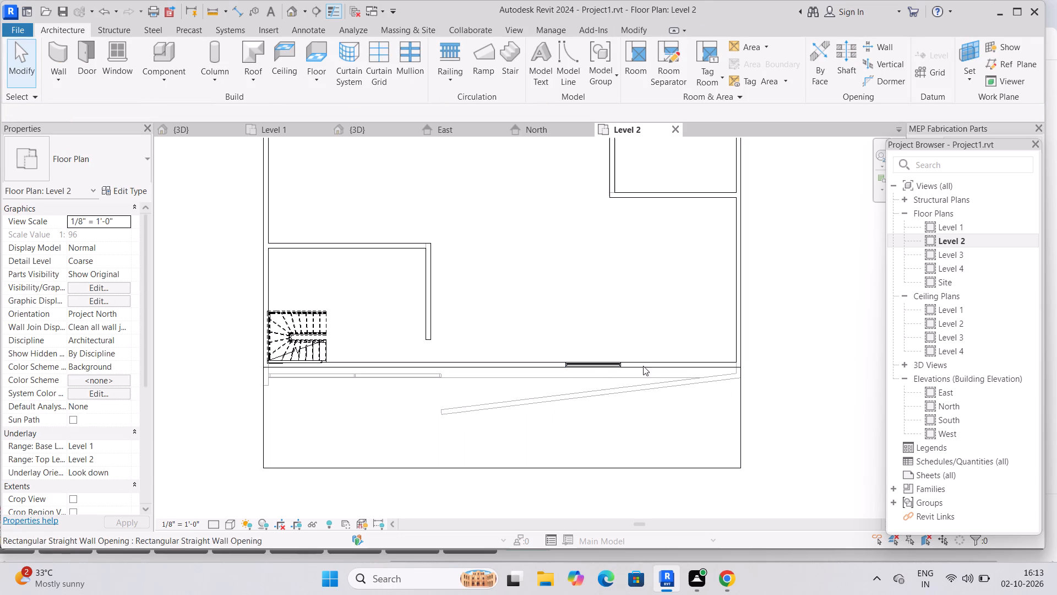
pyautogui.click(682, 385)
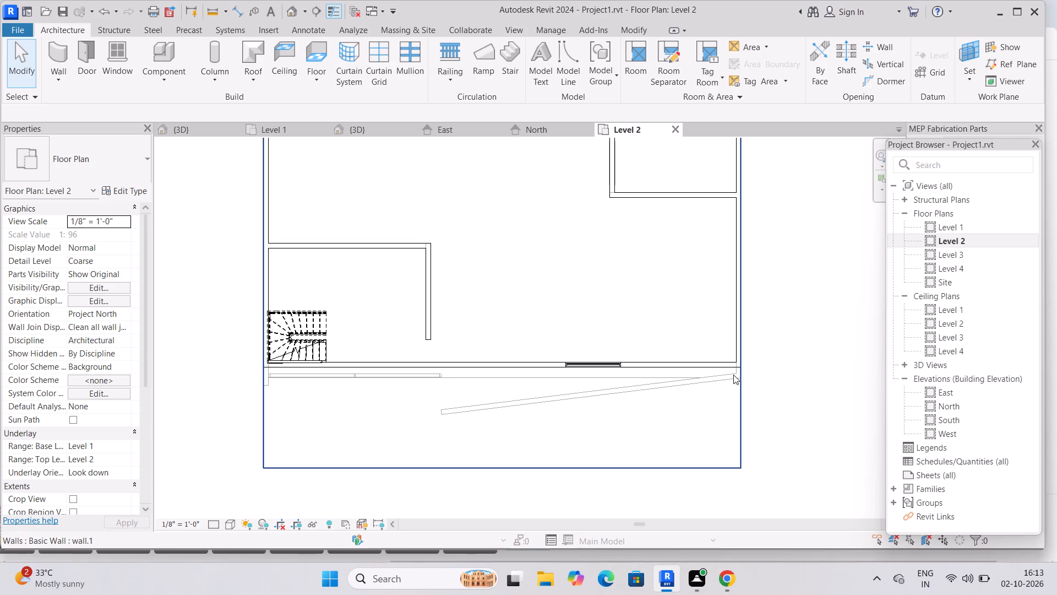
pyautogui.click(723, 376)
pyautogui.scroll(4, 698, 384)
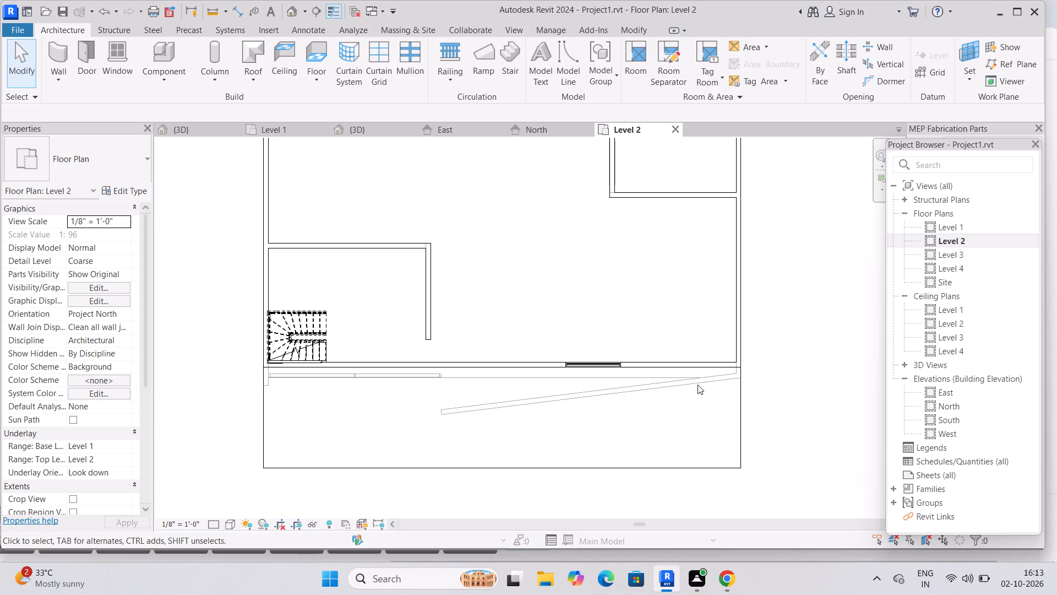
pyautogui.scroll(5, 690, 398)
pyautogui.click(781, 355)
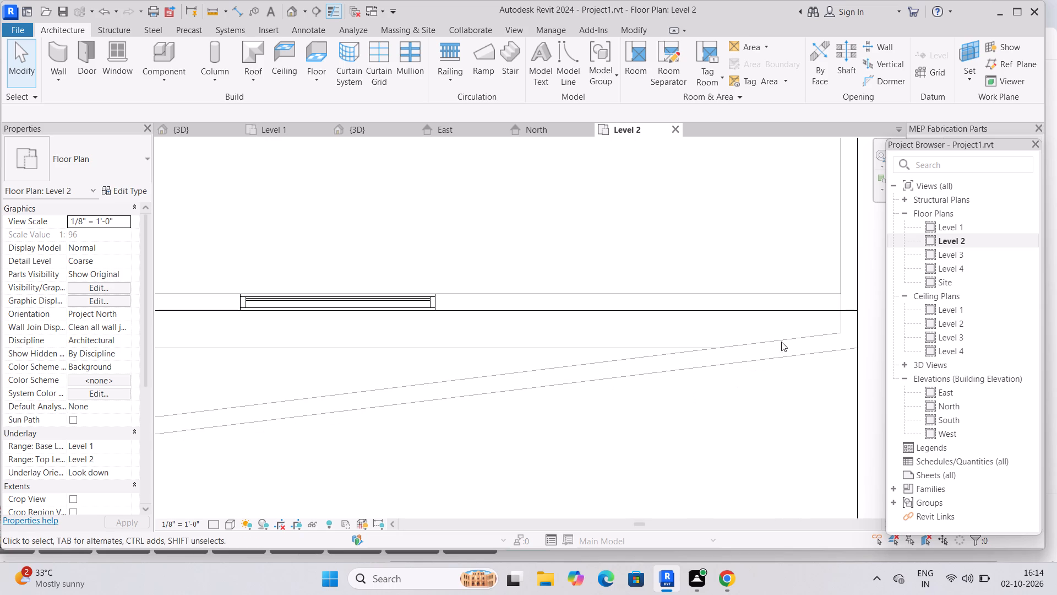
pyautogui.moveTo(781, 324); pyautogui.dragTo(698, 436)
pyautogui.scroll(-5, 363, 405)
pyautogui.scroll(-4, 530, 381)
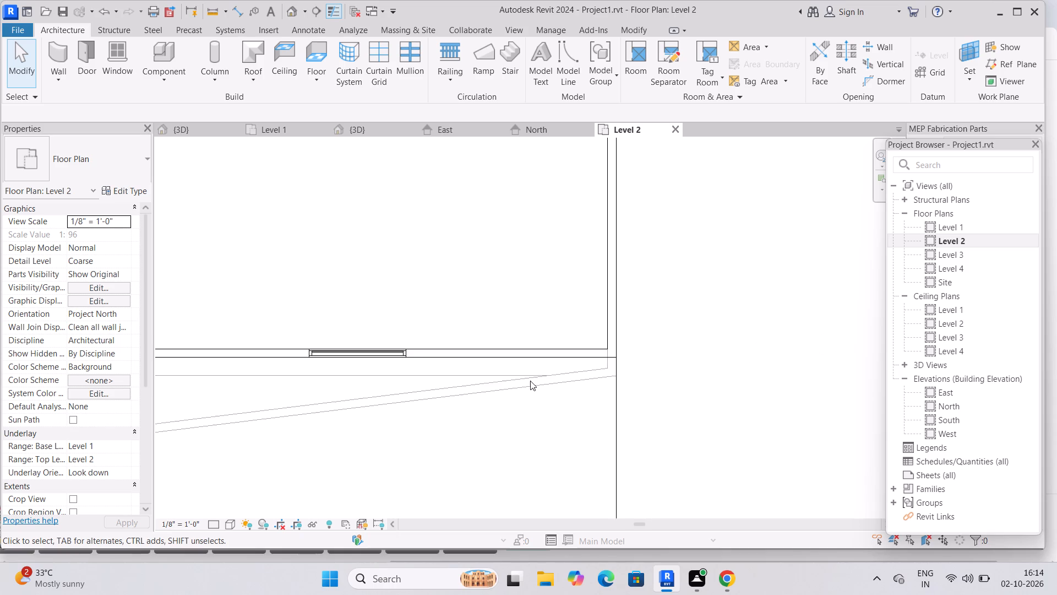
pyautogui.moveTo(285, 380); pyautogui.dragTo(376, 376, button='middle')
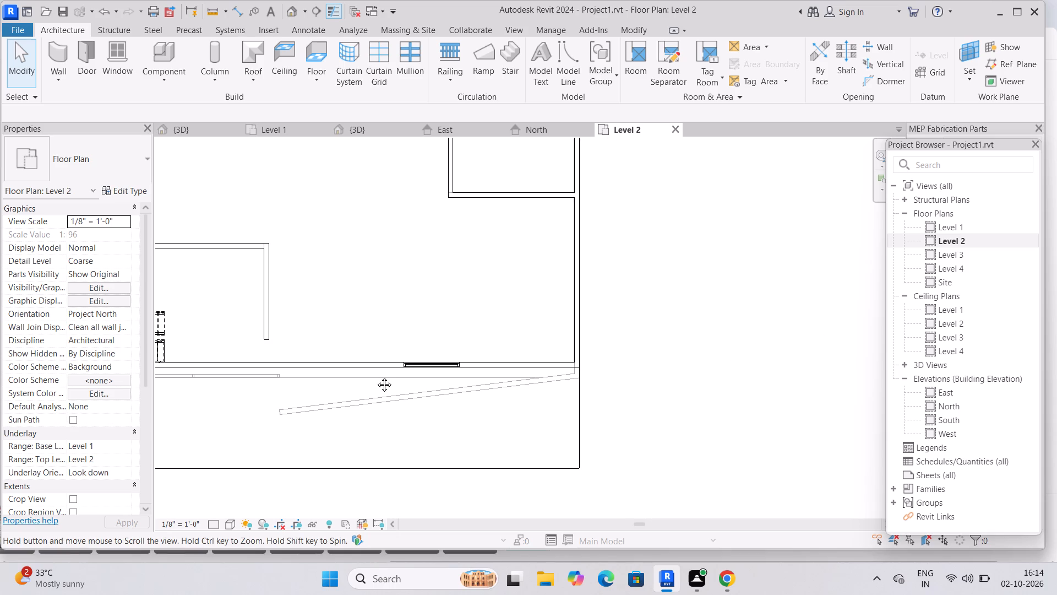
pyautogui.moveTo(376, 376); pyautogui.dragTo(383, 376, button='middle')
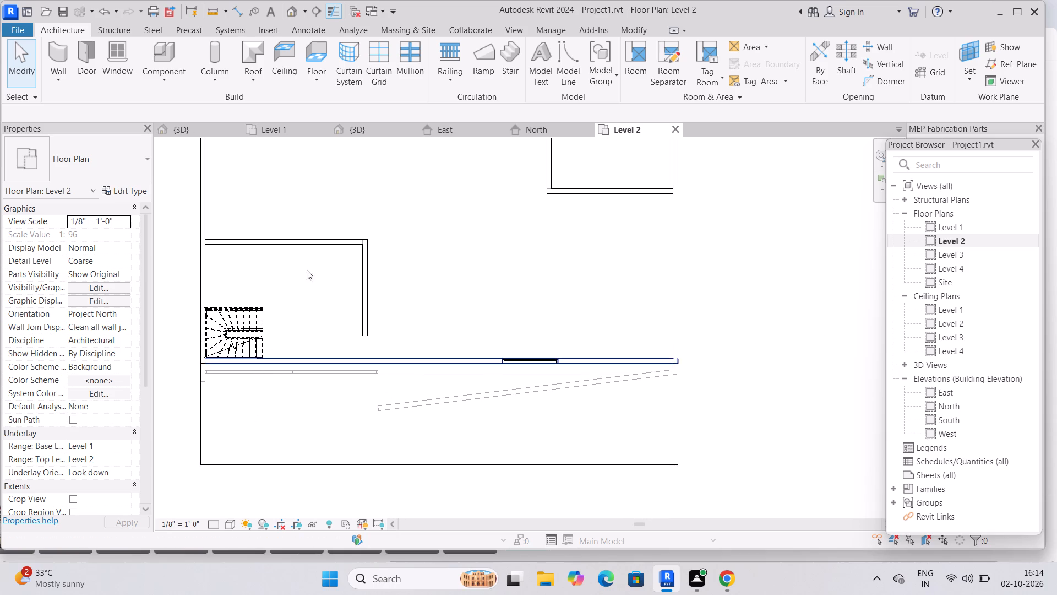
# Check the Level 3 floor plan and return to the 3D view.
pyautogui.click(953, 256)
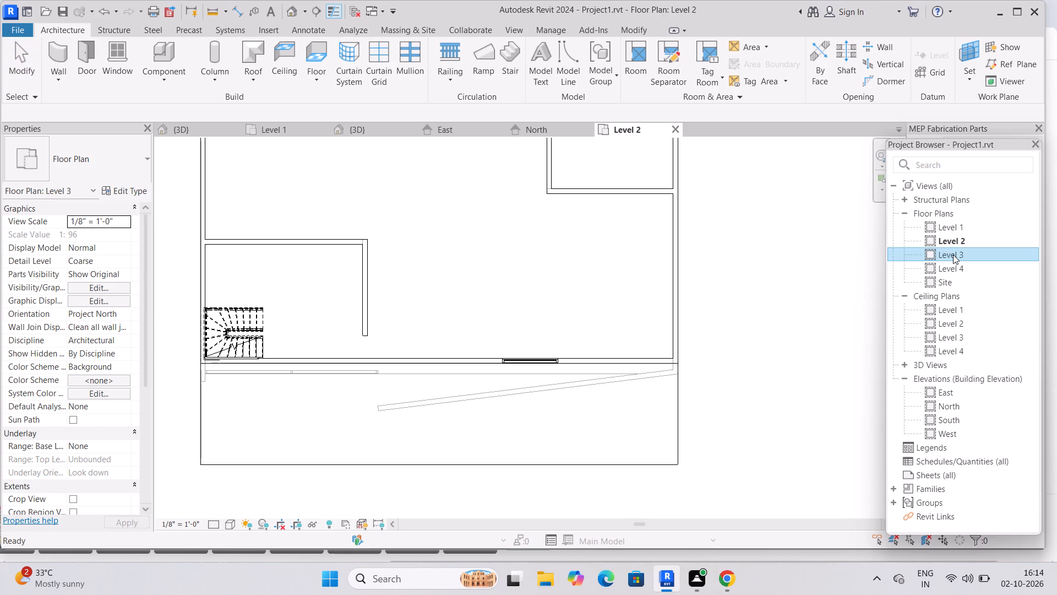
pyautogui.press('Return')
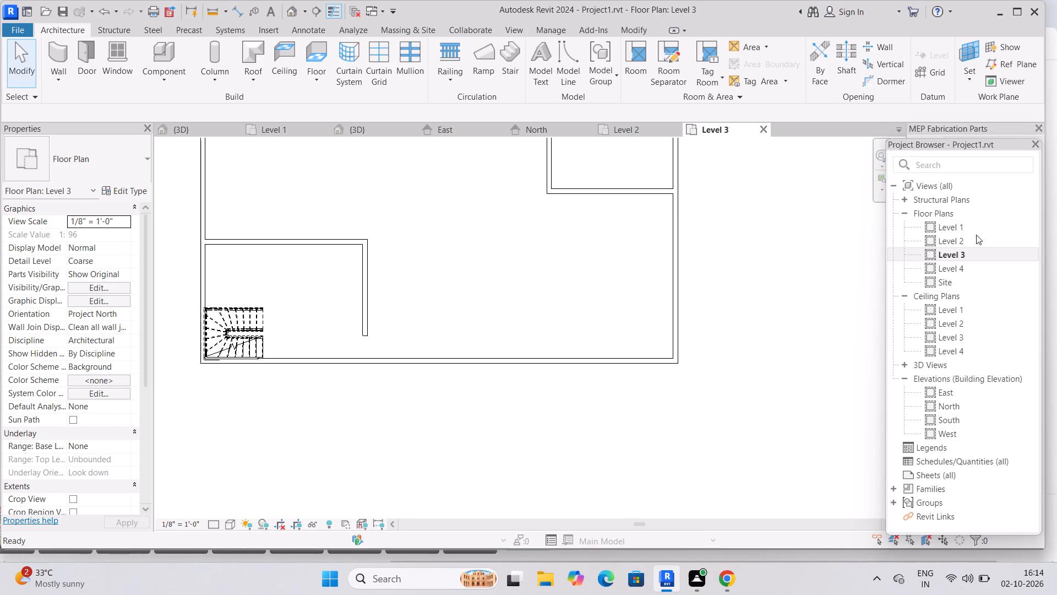
pyautogui.click(367, 128)
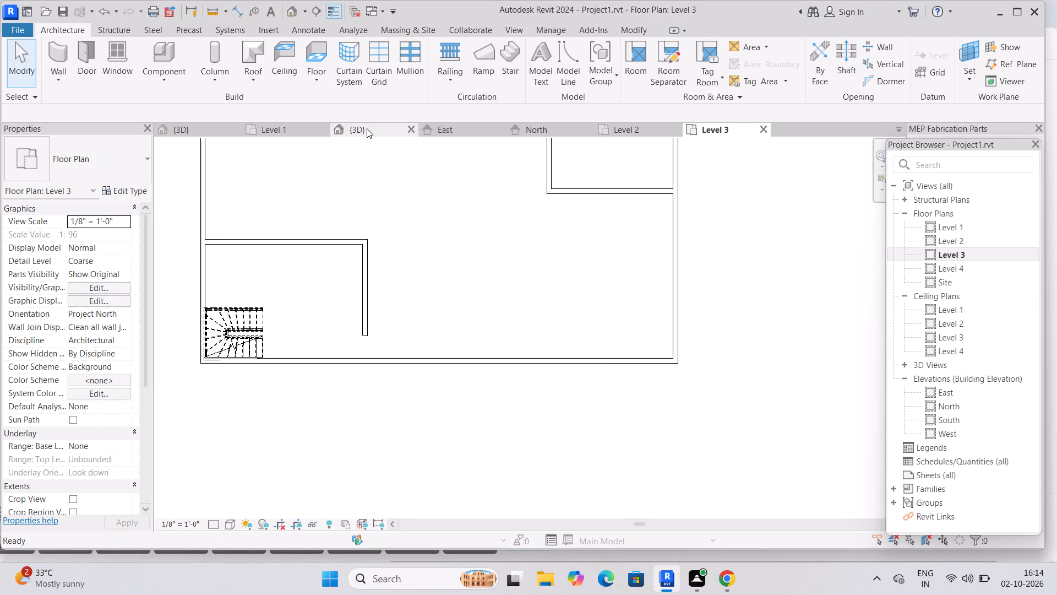
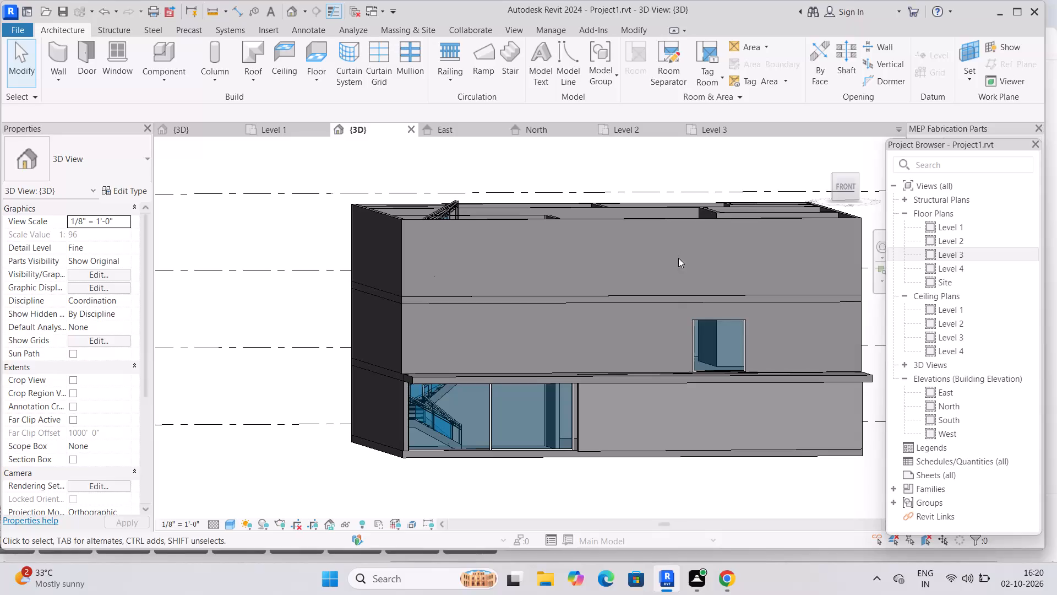
# Edit the Level 3 floor boundary in its plan, sketching a front projection about 26'-0" wide and 6'-6" deep from the corner beyond the unstaired side.
pyautogui.click(661, 305)
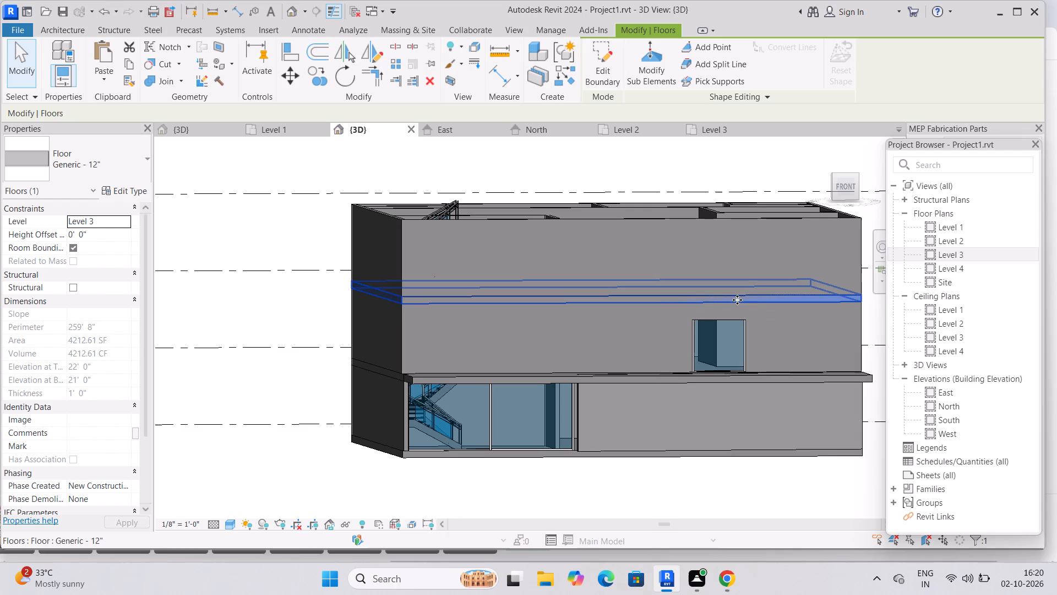
pyautogui.click(608, 68)
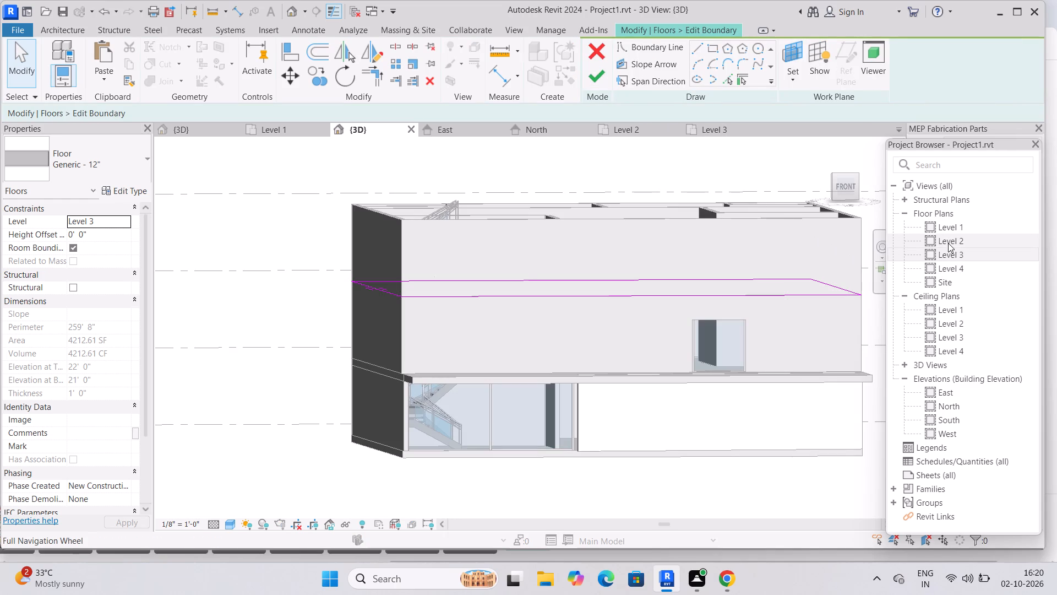
pyautogui.click(957, 260)
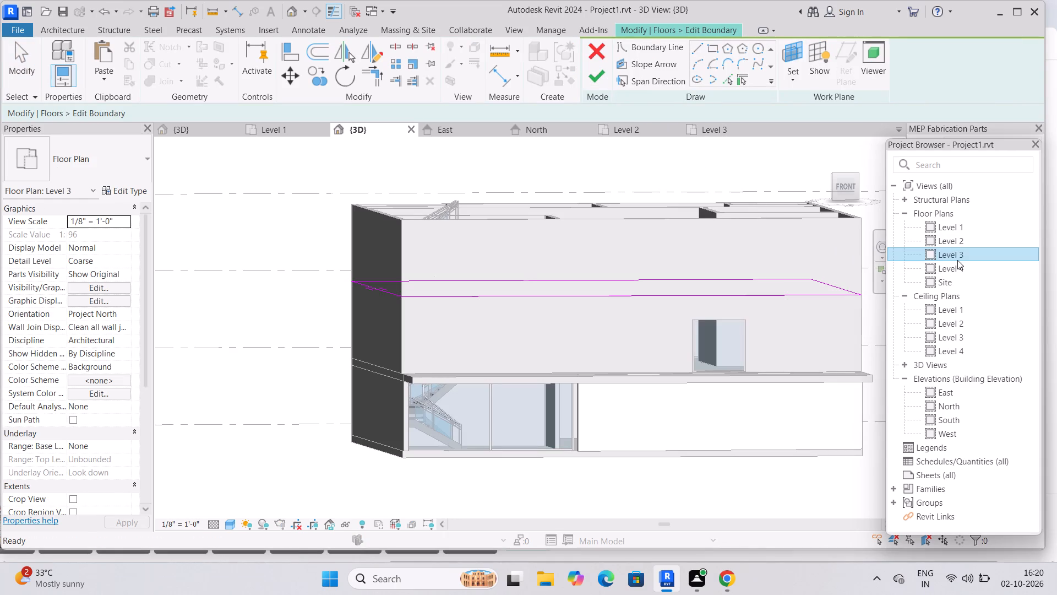
pyautogui.press('Return')
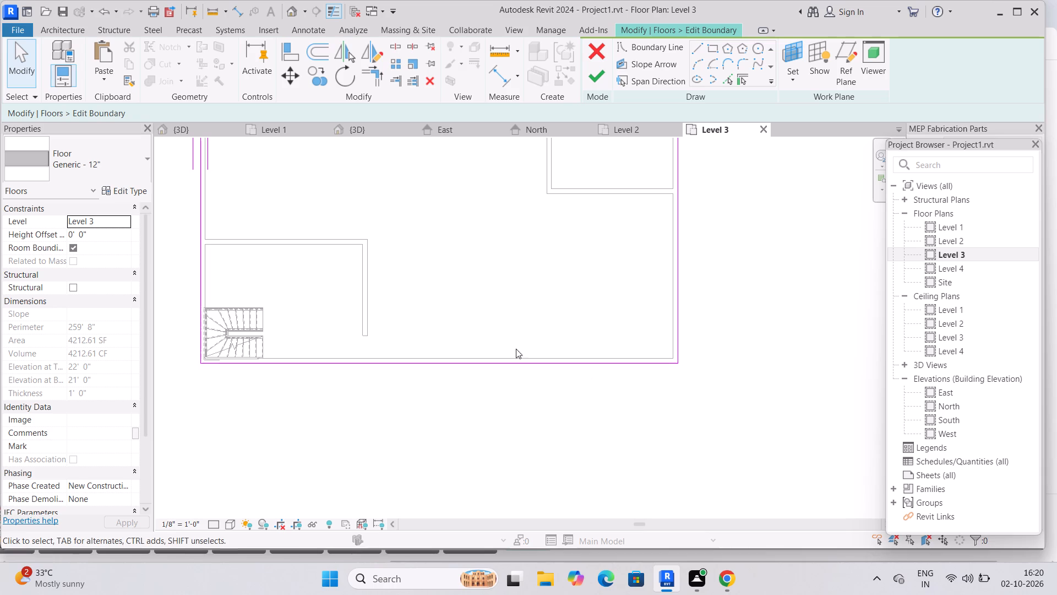
pyautogui.click(700, 50)
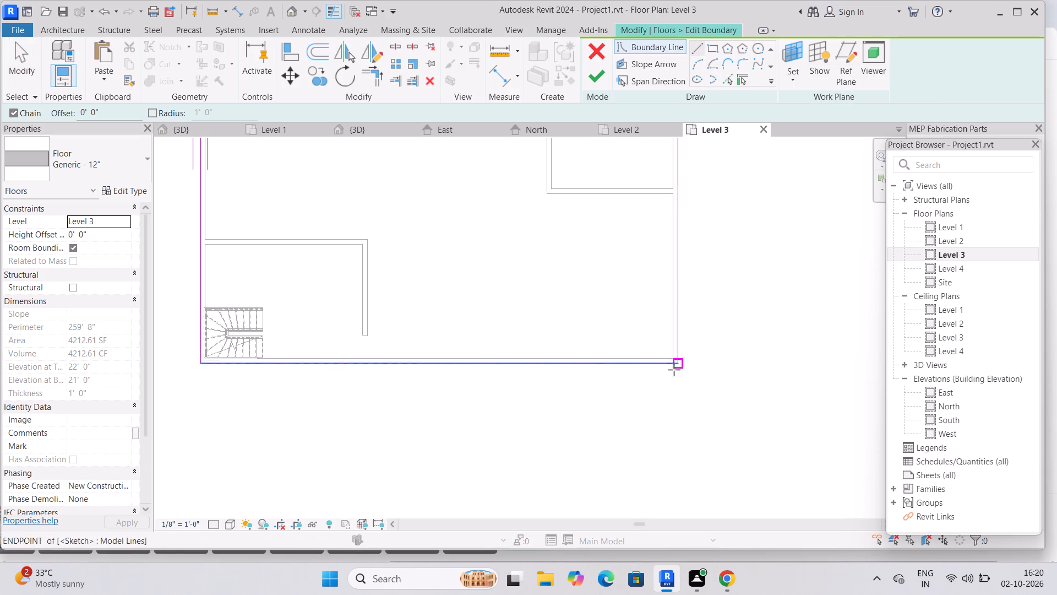
pyautogui.scroll(6, 678, 363)
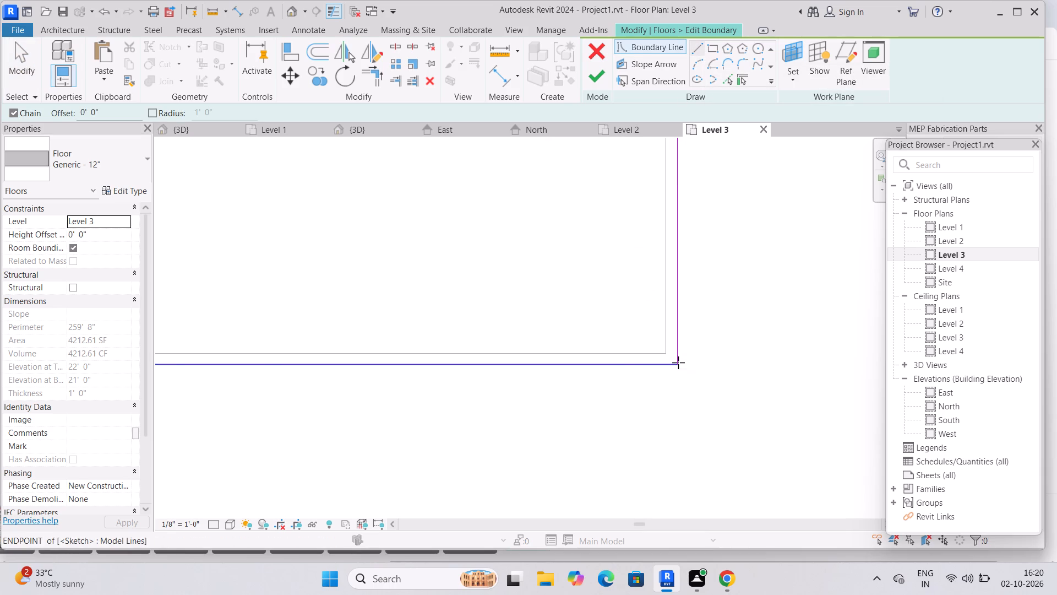
pyautogui.click(677, 364)
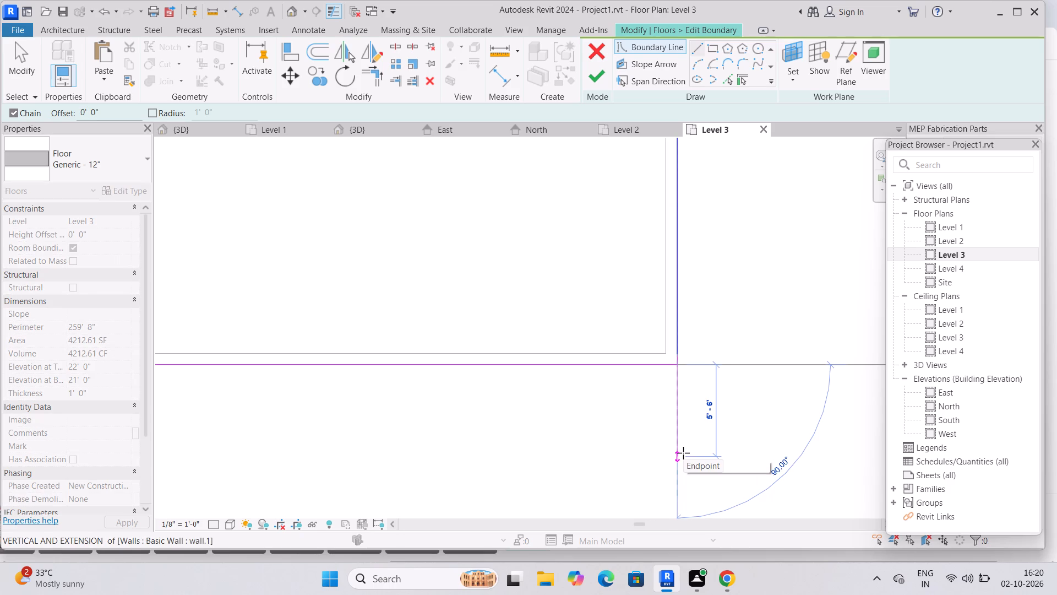
pyautogui.moveTo(683, 453); pyautogui.dragTo(685, 404, button='middle')
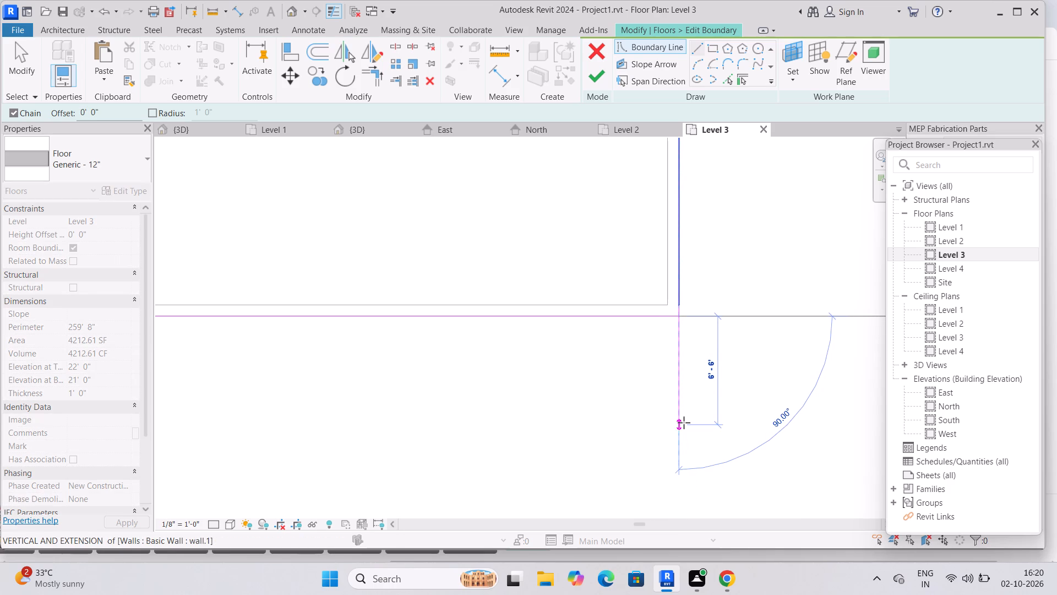
pyautogui.click(684, 423)
pyautogui.moveTo(449, 425); pyautogui.dragTo(585, 420, button='middle')
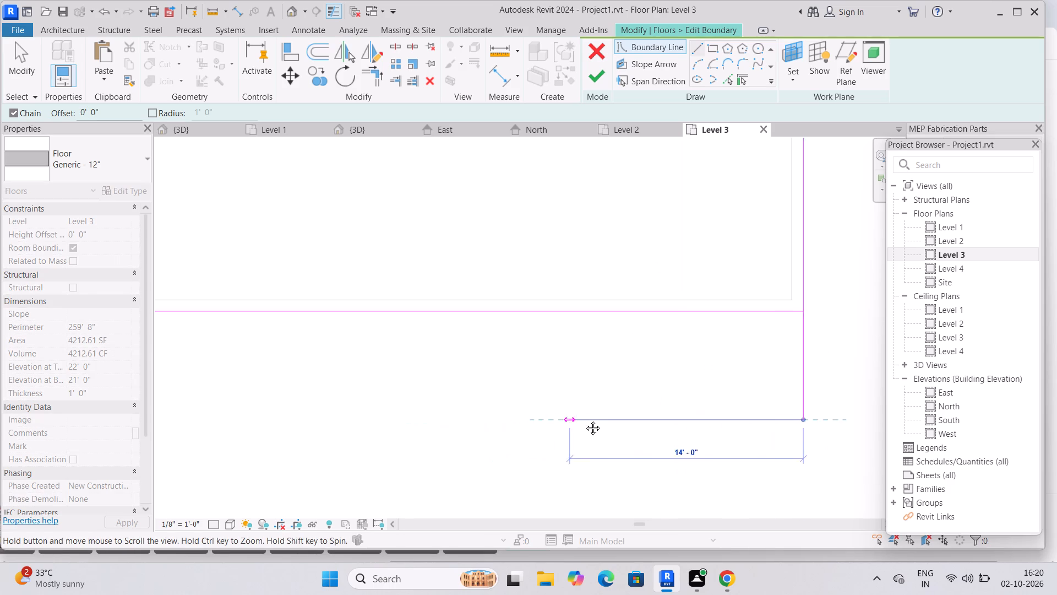
pyautogui.moveTo(585, 420); pyautogui.dragTo(646, 425, button='middle')
pyautogui.middleClick(453, 423)
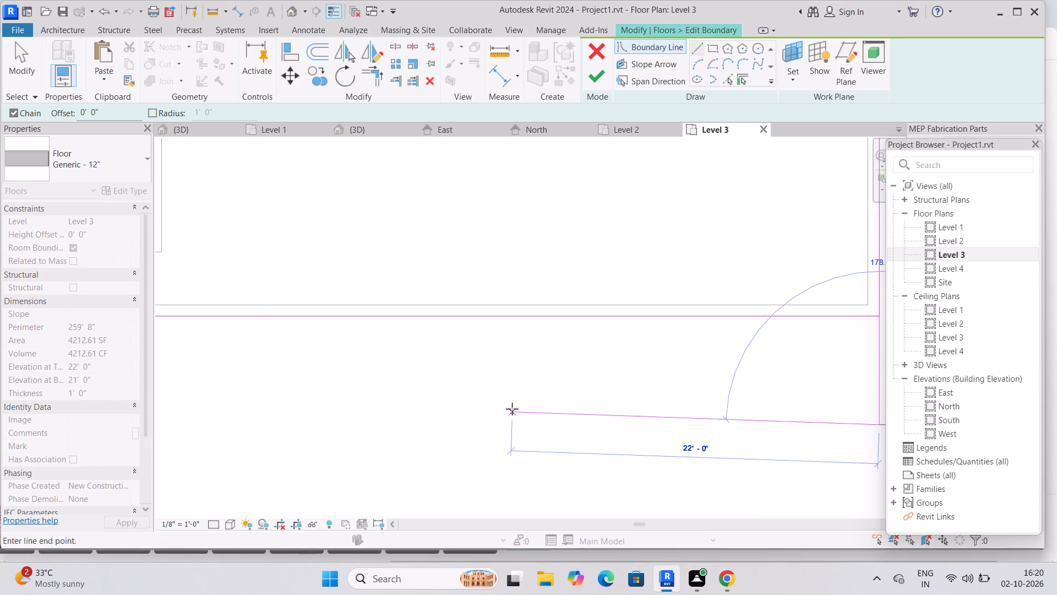
pyautogui.scroll(-3, 495, 416)
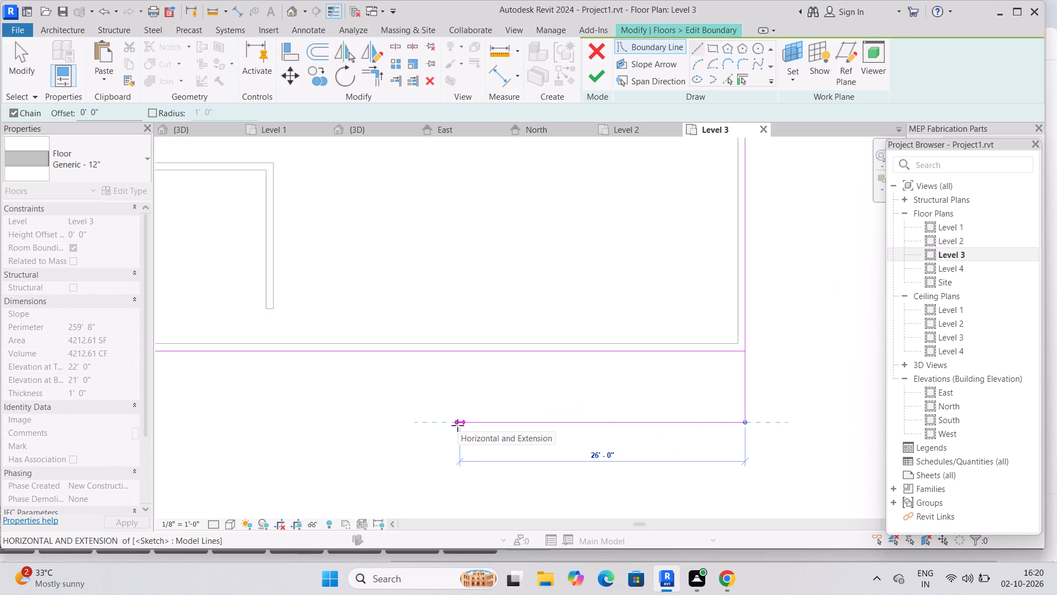
pyautogui.click(457, 425)
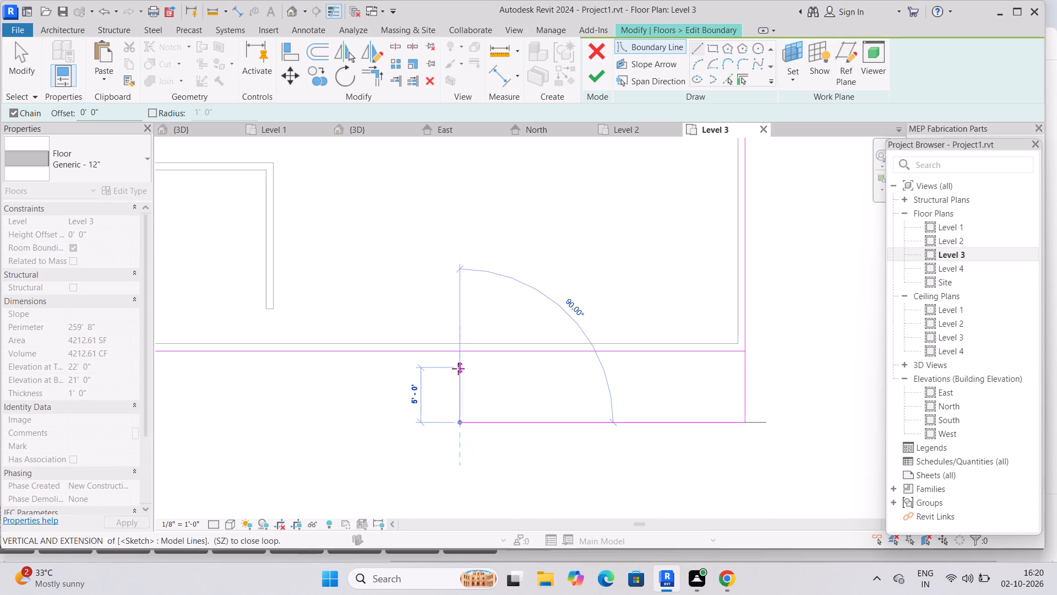
pyautogui.click(464, 351)
pyautogui.press('Escape')
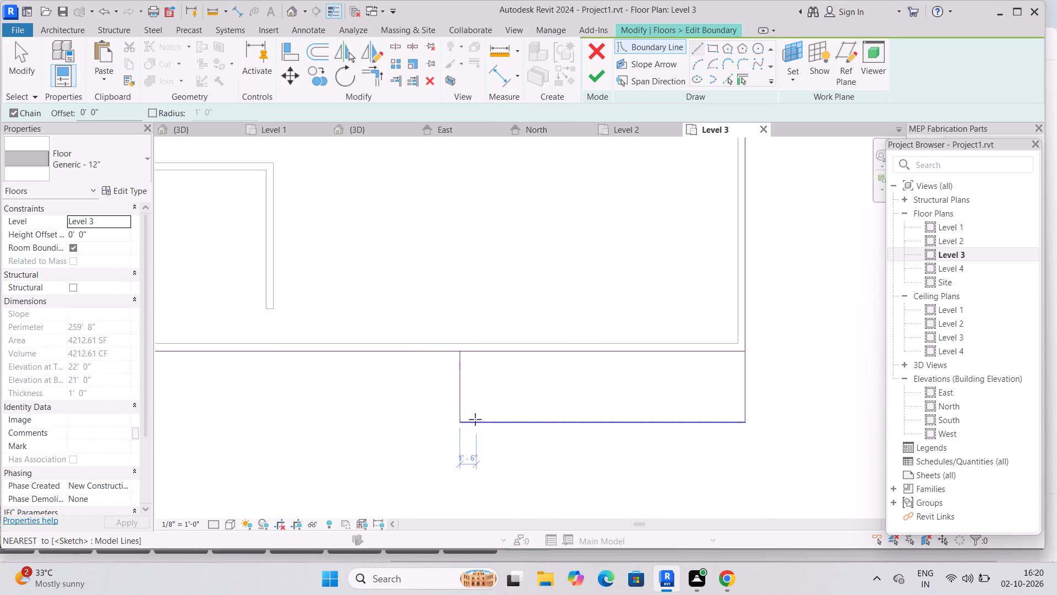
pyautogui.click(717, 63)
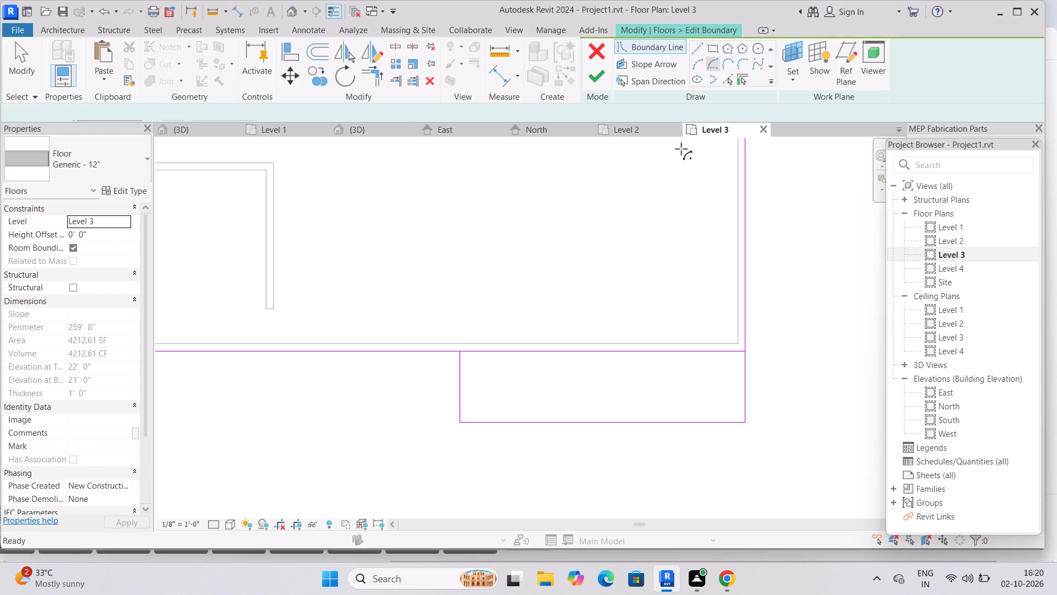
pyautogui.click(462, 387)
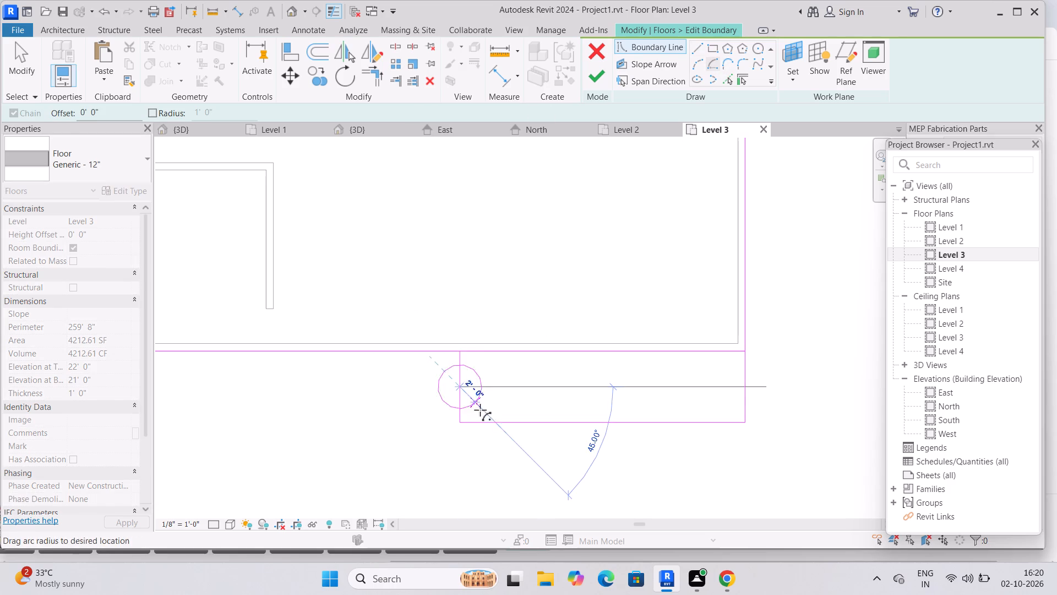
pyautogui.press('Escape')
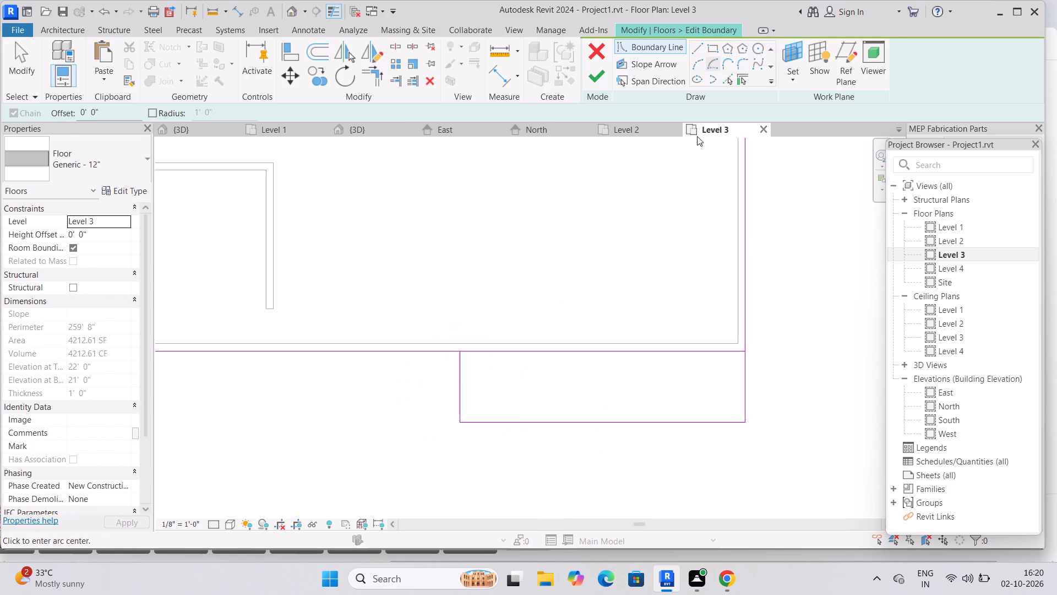
# Round the projection's outer corner at its free end with a fillet arc of about 6'-0" radius.
pyautogui.click(737, 64)
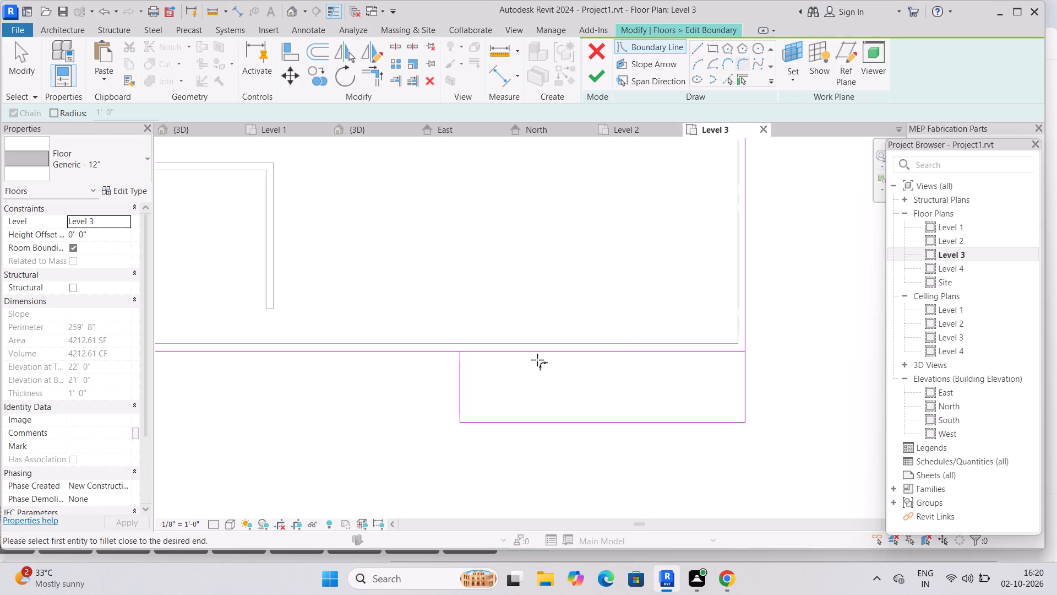
pyautogui.click(458, 386)
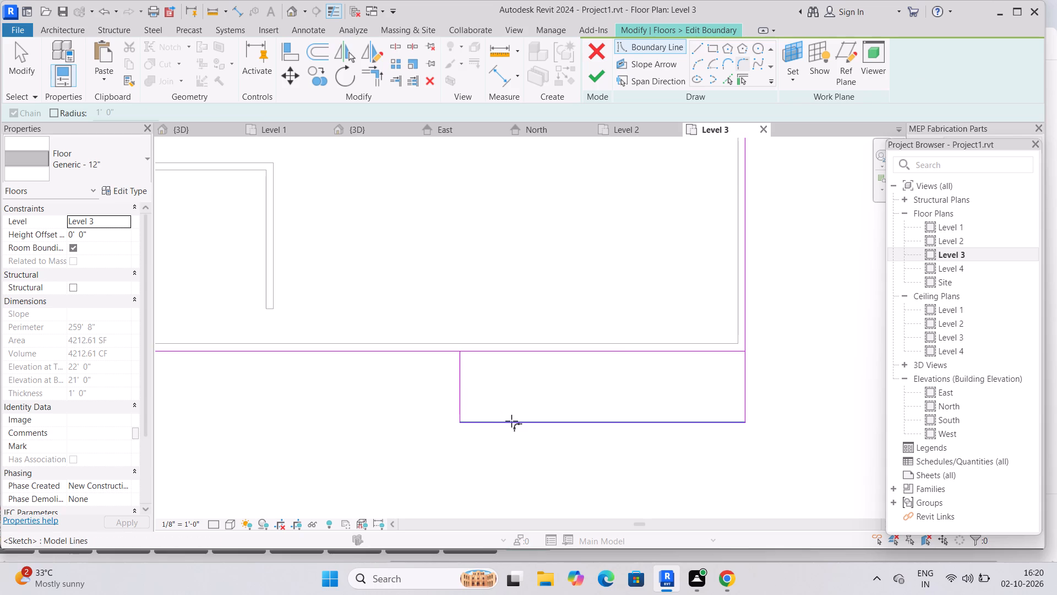
pyautogui.click(513, 421)
pyautogui.click(516, 421)
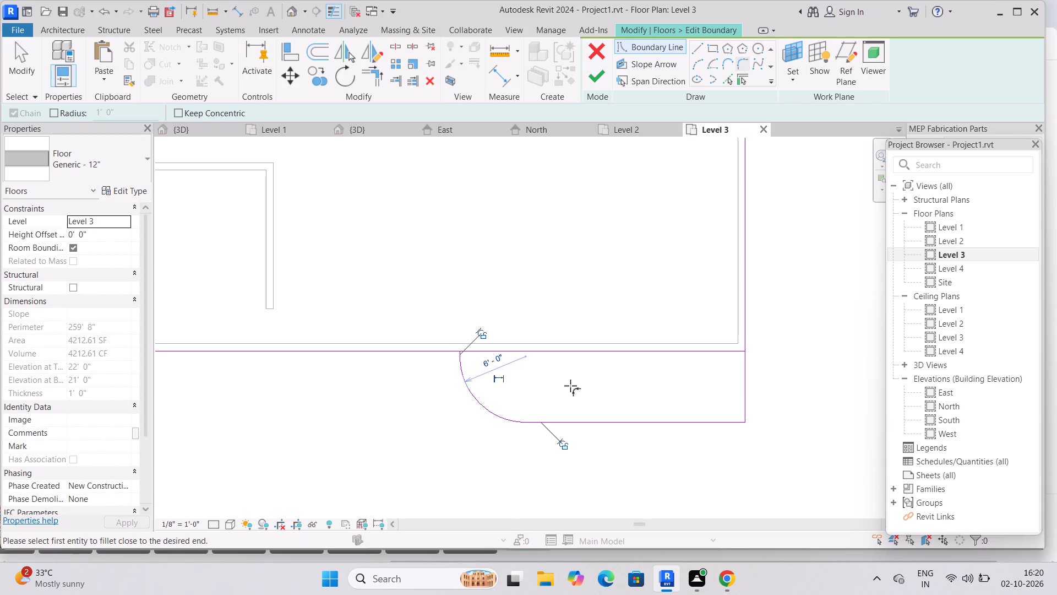
pyautogui.click(571, 385)
pyautogui.press('Escape')
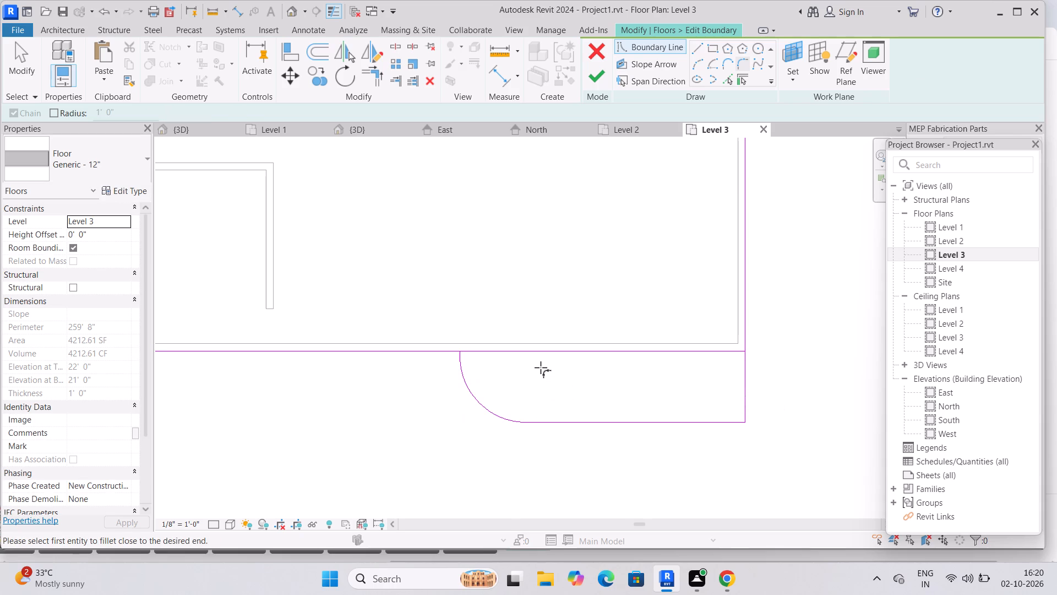
pyautogui.click(542, 356)
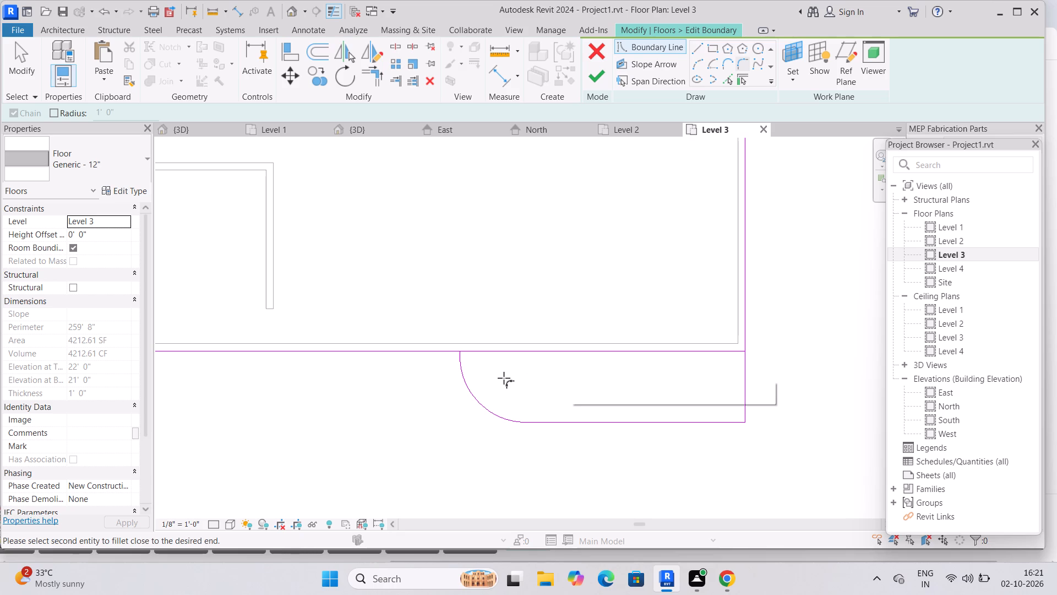
pyautogui.write('f')
pyautogui.press('space')
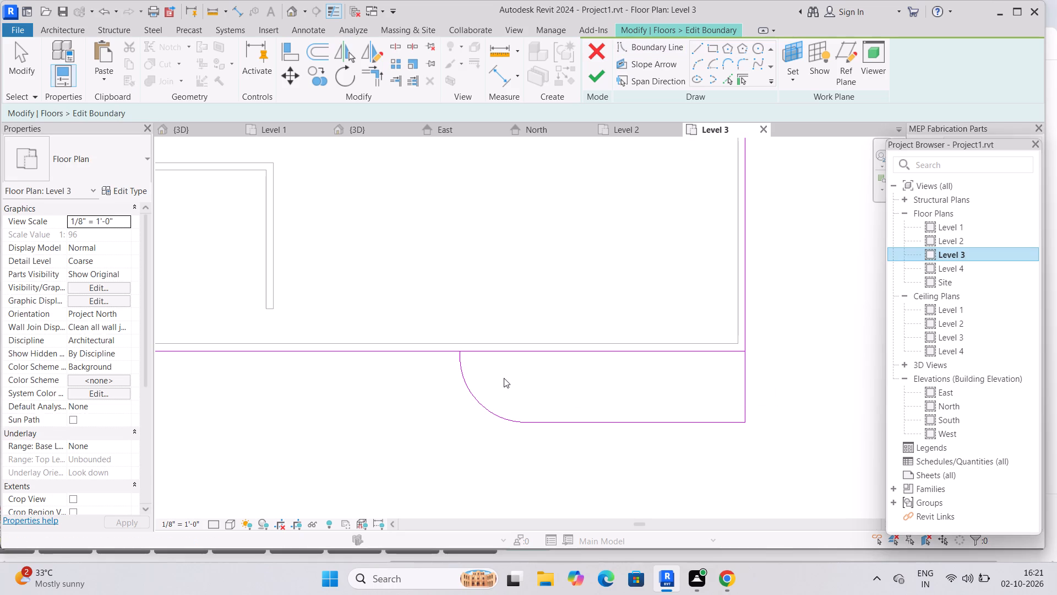
# Examine the short line and arc where the rounded end meets the floor's original front edge.
pyautogui.click(460, 363)
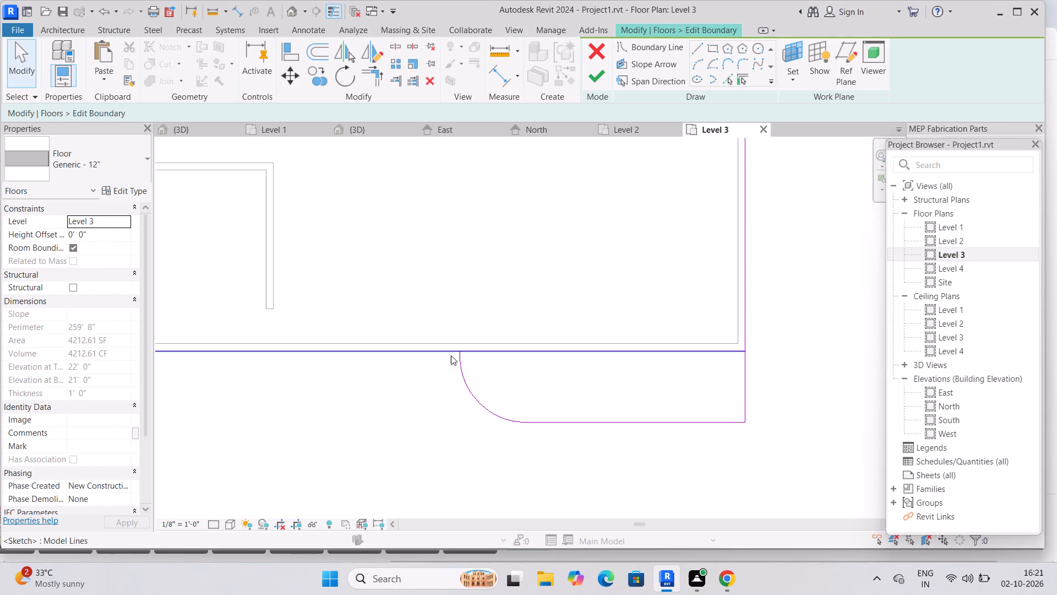
pyautogui.click(448, 354)
pyautogui.scroll(12, 464, 358)
pyautogui.click(445, 340)
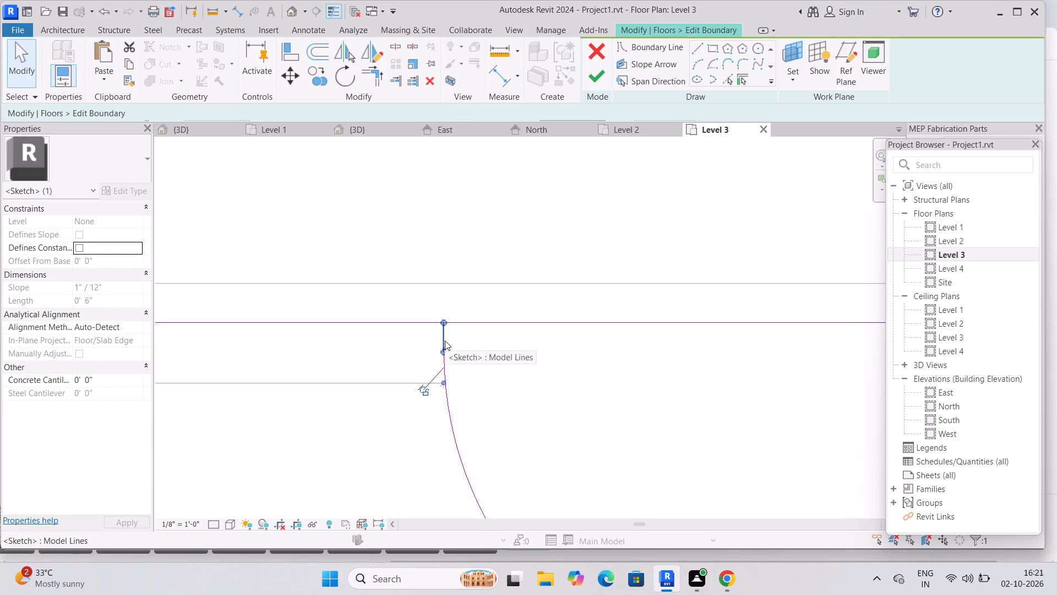
pyautogui.click(446, 364)
pyautogui.click(538, 361)
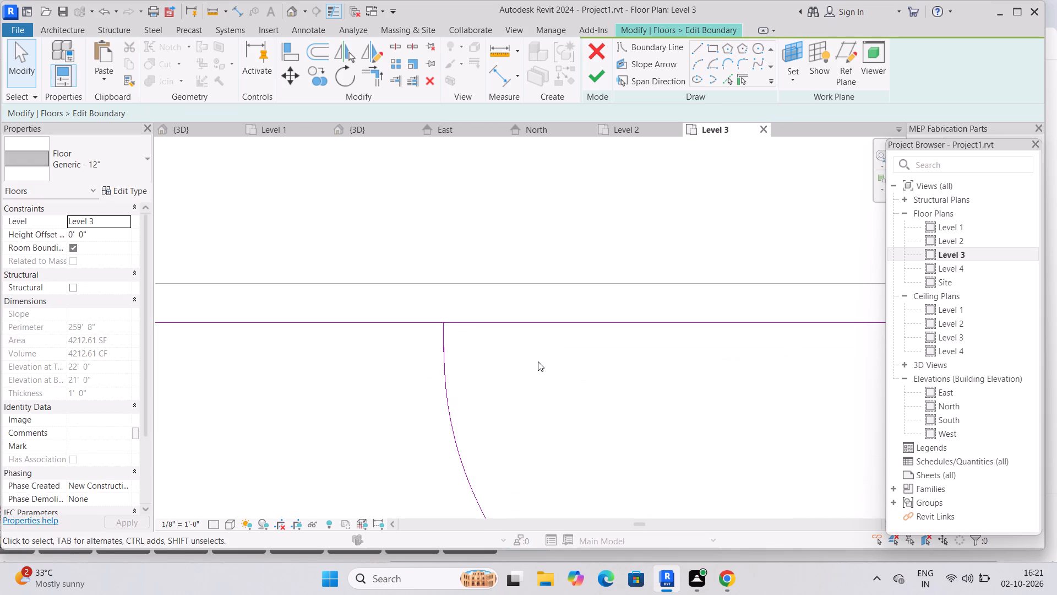
pyautogui.write('f')
pyautogui.press('space')
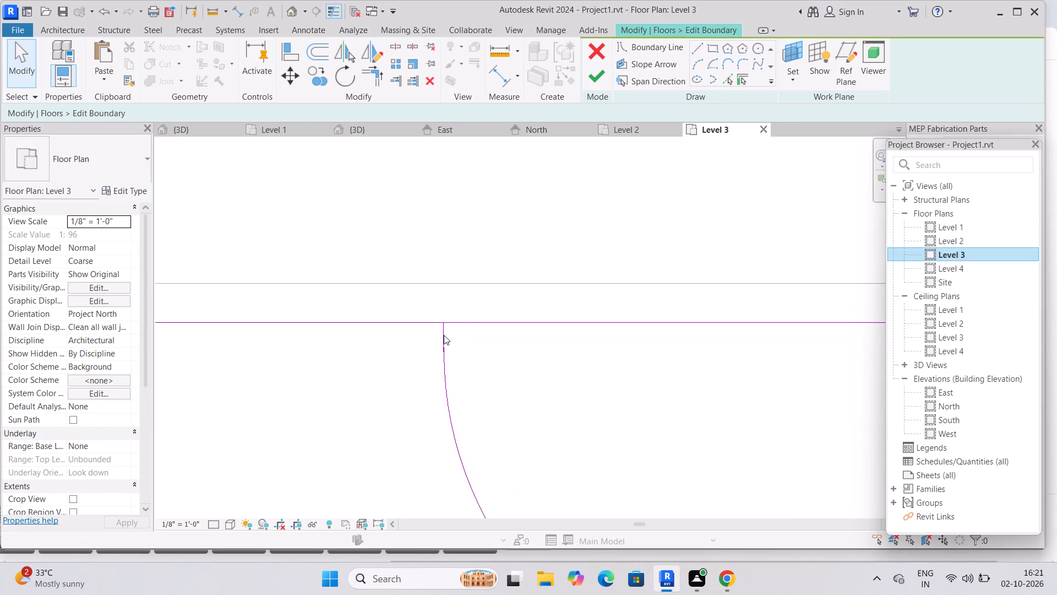
pyautogui.click(444, 335)
pyautogui.click(445, 354)
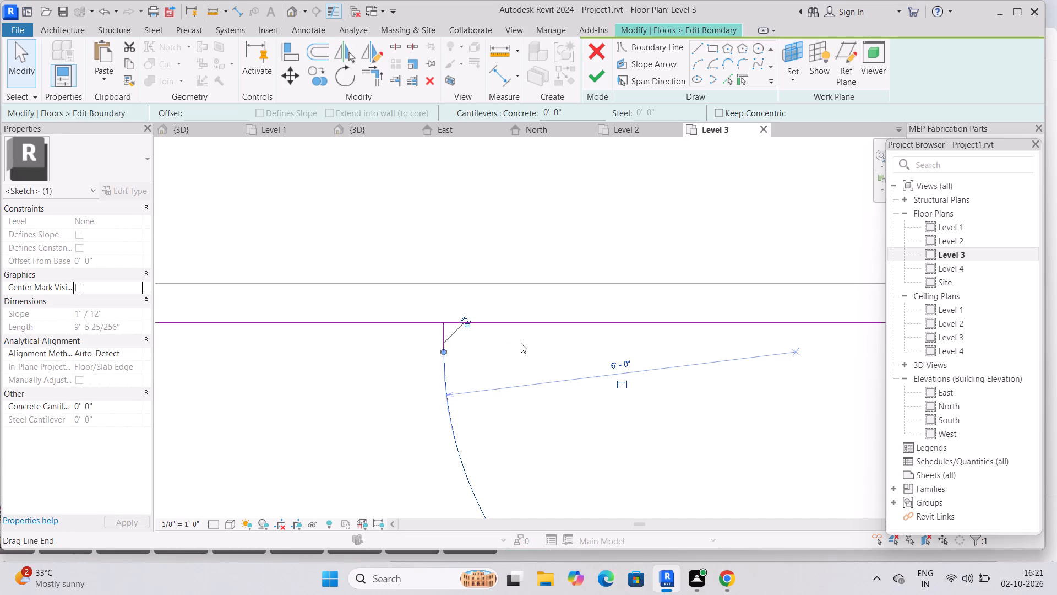
pyautogui.click(521, 343)
pyautogui.click(407, 325)
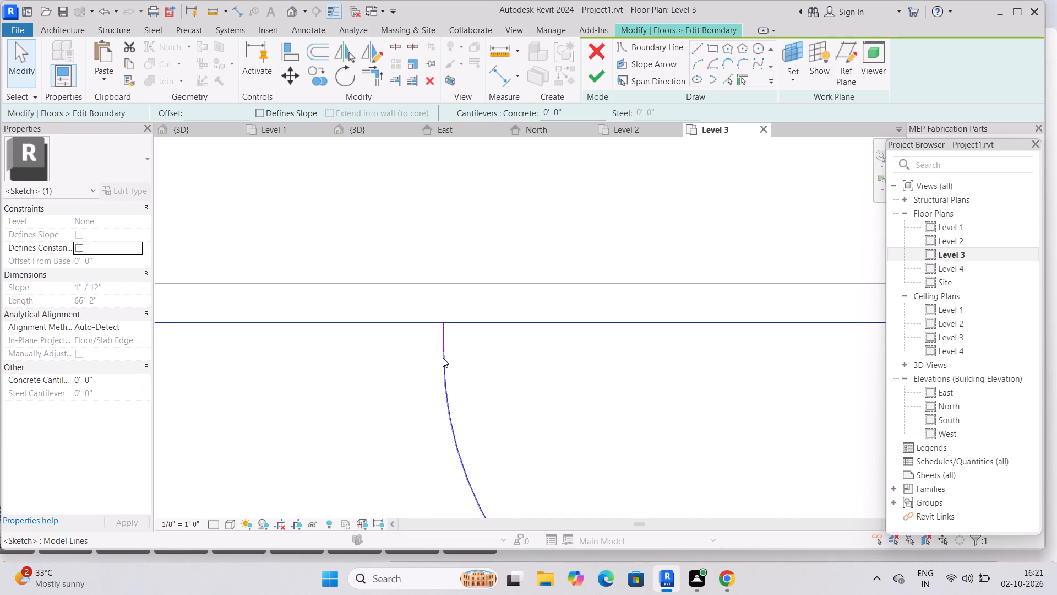
pyautogui.click(443, 361)
pyautogui.click(541, 367)
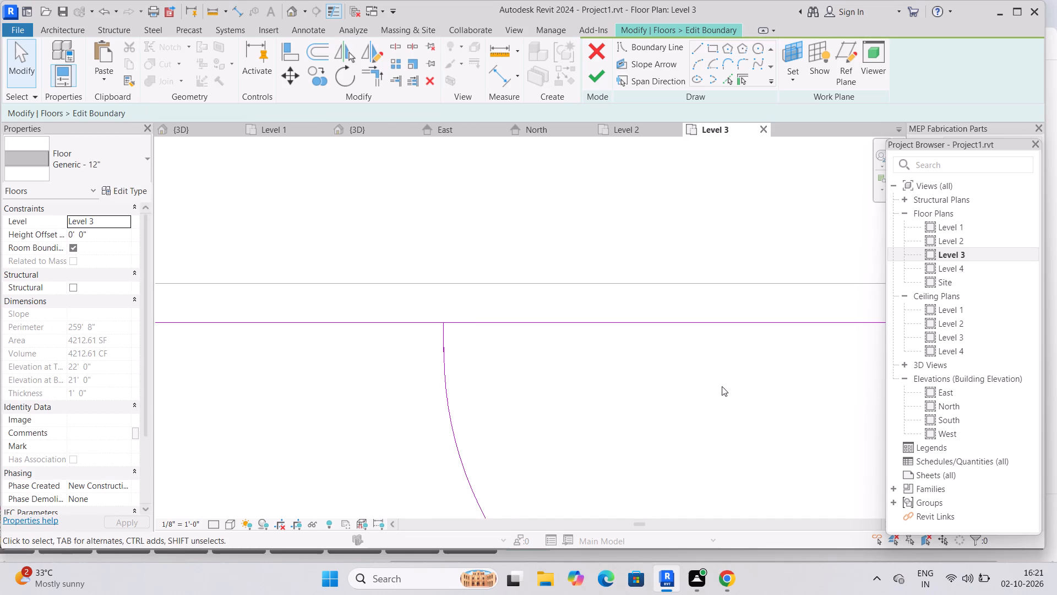
# Shorten the floor's original front boundary line back to the start of the projection's rounded end.
pyautogui.scroll(-4, 727, 377)
pyautogui.moveTo(737, 386); pyautogui.dragTo(412, 385, button='middle')
pyautogui.scroll(-4, 407, 383)
pyautogui.middleClick(585, 415)
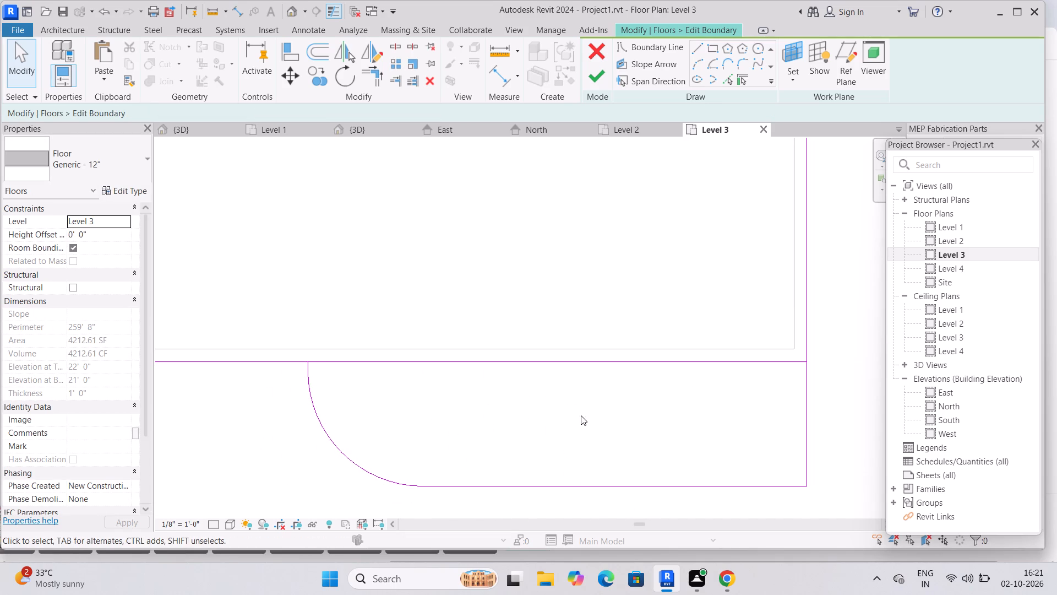
pyautogui.click(745, 362)
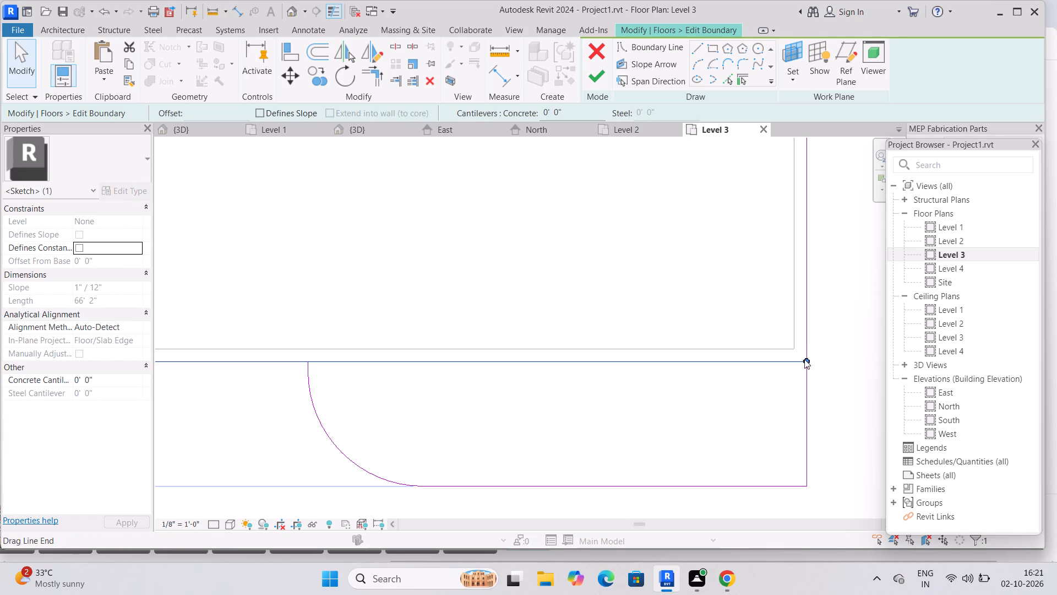
pyautogui.moveTo(804, 359); pyautogui.dragTo(322, 358)
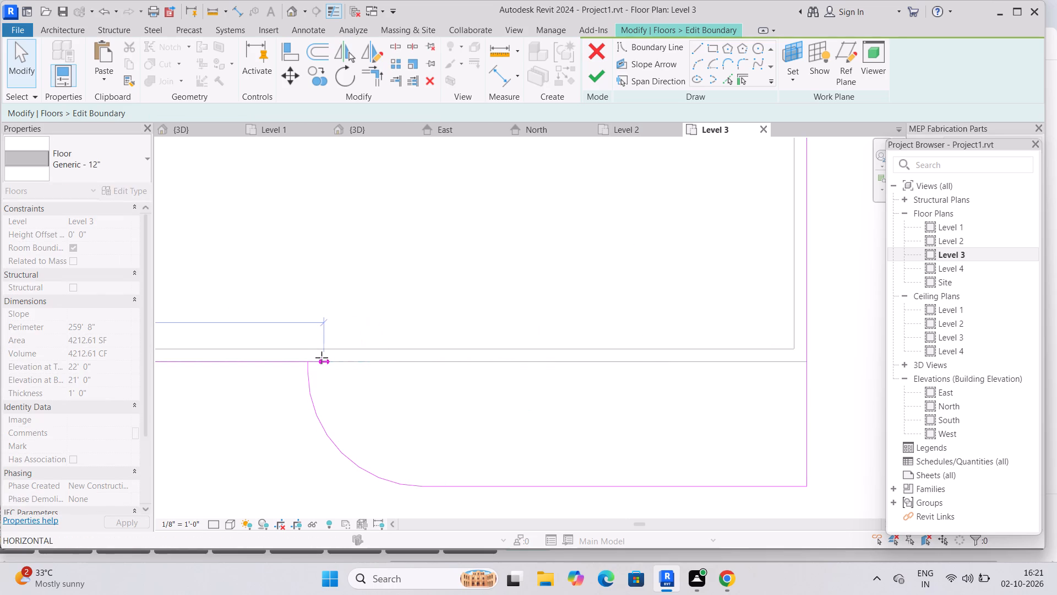
pyautogui.moveTo(322, 358); pyautogui.dragTo(308, 361)
pyautogui.click(439, 412)
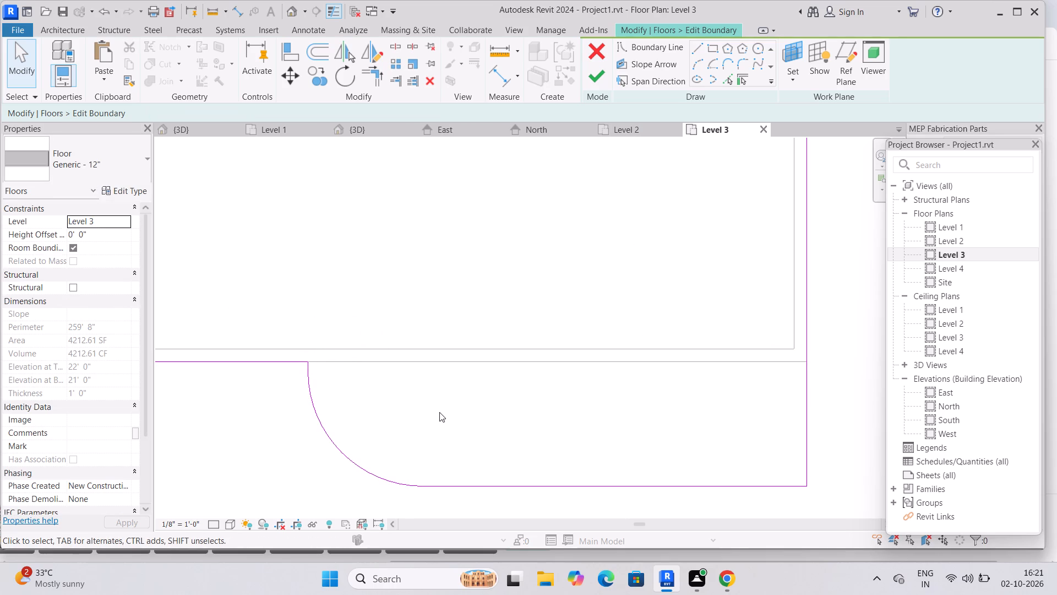
# Finish the Level 3 floor boundary edit and return to the 3D view.
pyautogui.click(595, 82)
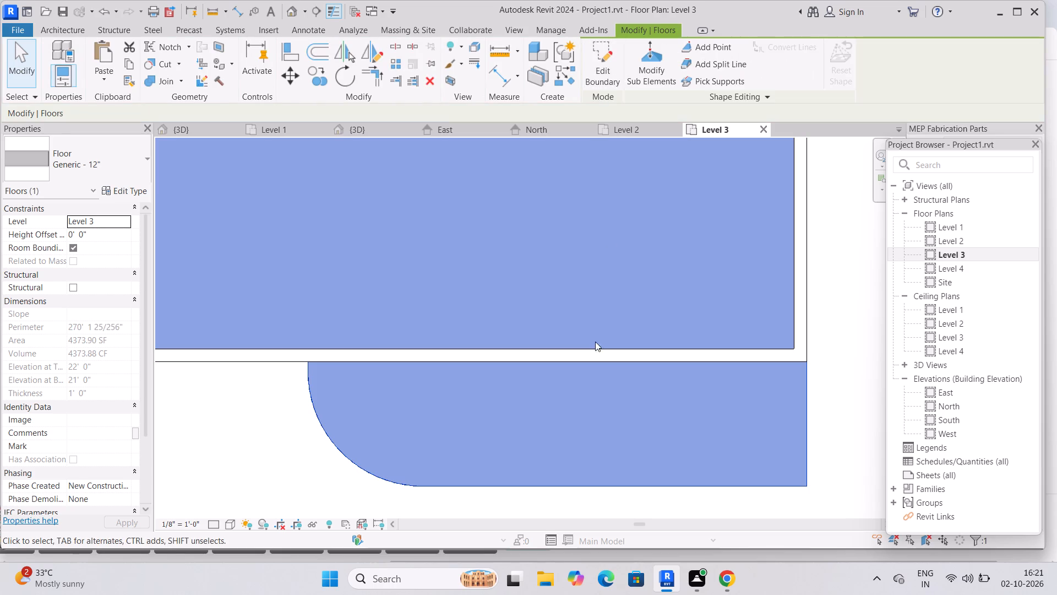
pyautogui.click(364, 129)
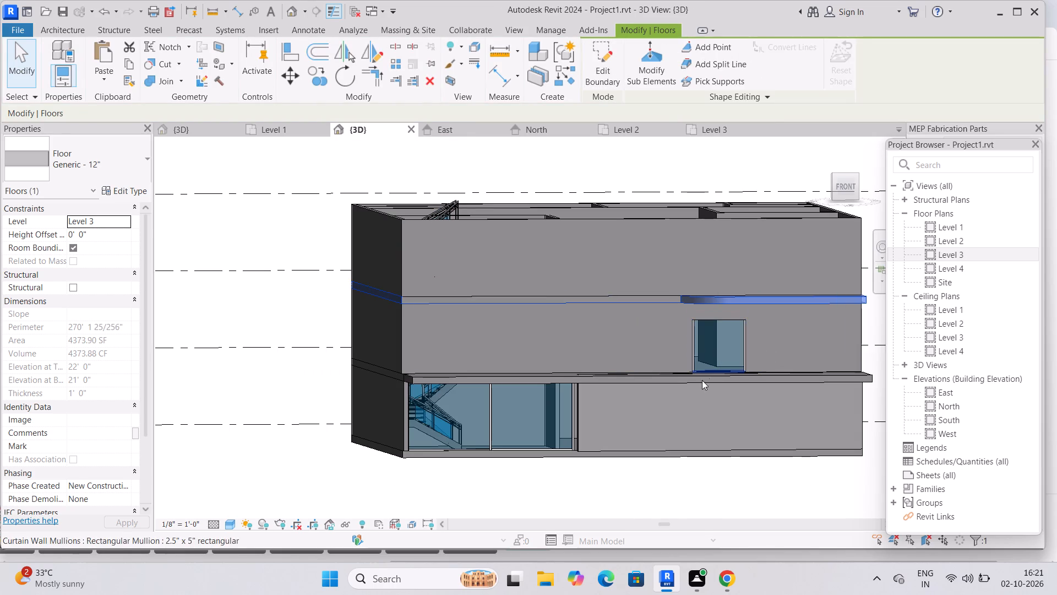
# Examine the rounded Level 3 projection and the Level 2 slab along the front façade from several angles.
pyautogui.scroll(3, 668, 381)
pyautogui.moveTo(741, 376); pyautogui.dragTo(691, 384, button='middle')
pyautogui.keyDown('shift'); pyautogui.moveTo(642, 389); pyautogui.dragTo(657, 401, button='middle'); pyautogui.keyUp('shift')
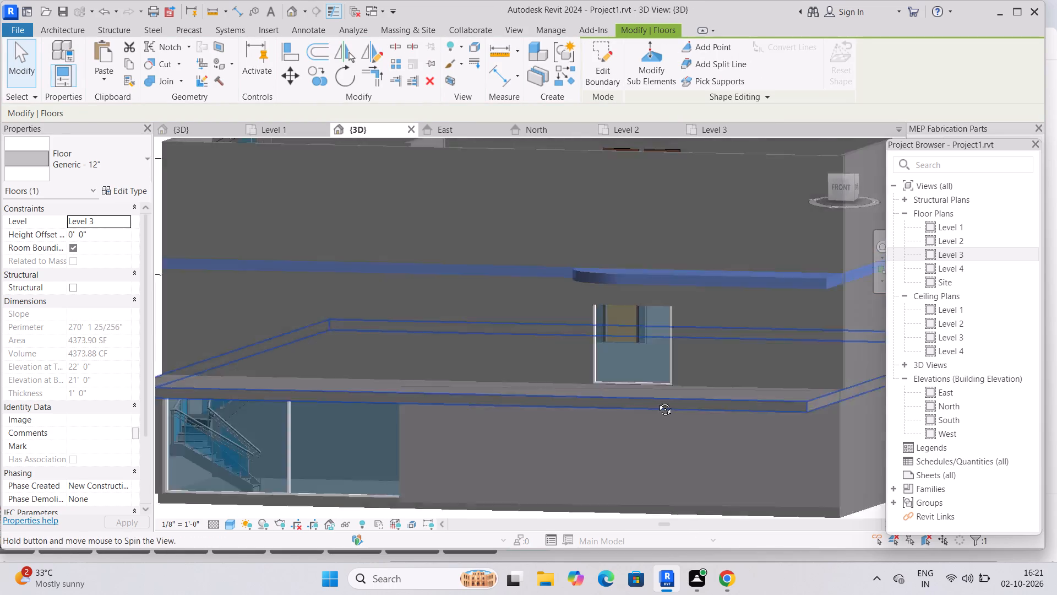
pyautogui.keyDown('shift'); pyautogui.moveTo(657, 401); pyautogui.dragTo(694, 422, button='middle'); pyautogui.keyUp('shift')
pyautogui.moveTo(743, 395); pyautogui.dragTo(729, 408, button='middle')
pyautogui.click(548, 405)
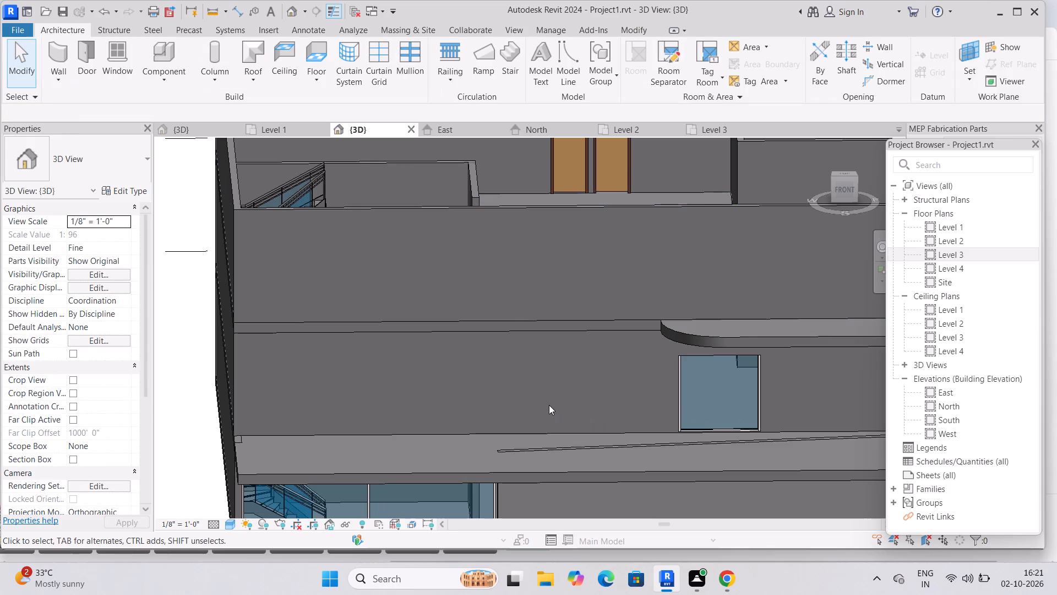
pyautogui.moveTo(657, 403); pyautogui.dragTo(663, 407, button='middle')
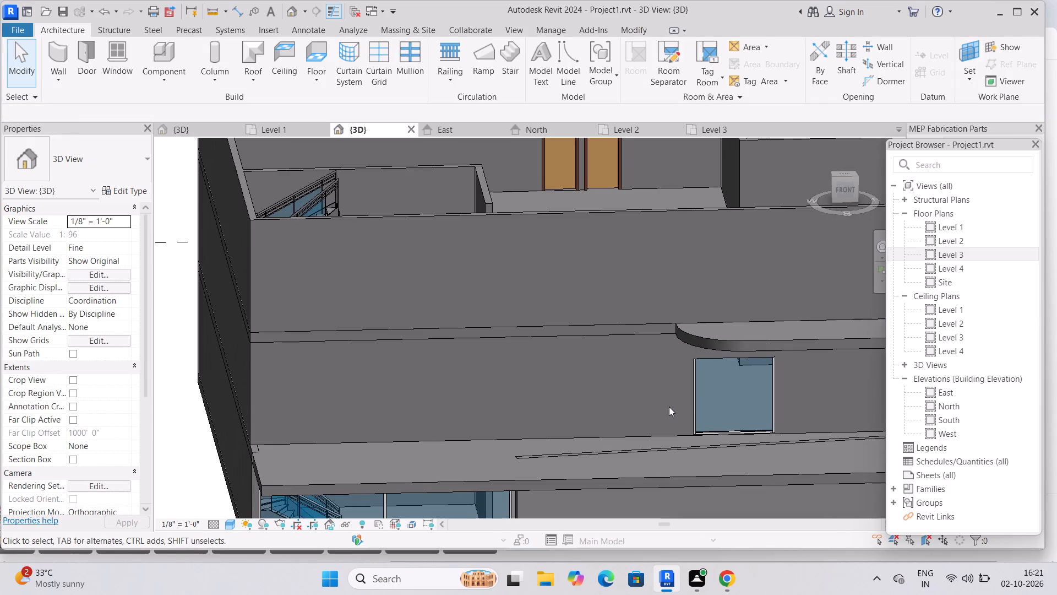
pyautogui.keyDown('shift'); pyautogui.moveTo(667, 407); pyautogui.dragTo(649, 372, button='middle'); pyautogui.keyUp('shift')
pyautogui.keyDown('shift'); pyautogui.moveTo(654, 391); pyautogui.dragTo(657, 378, button='middle'); pyautogui.keyUp('shift')
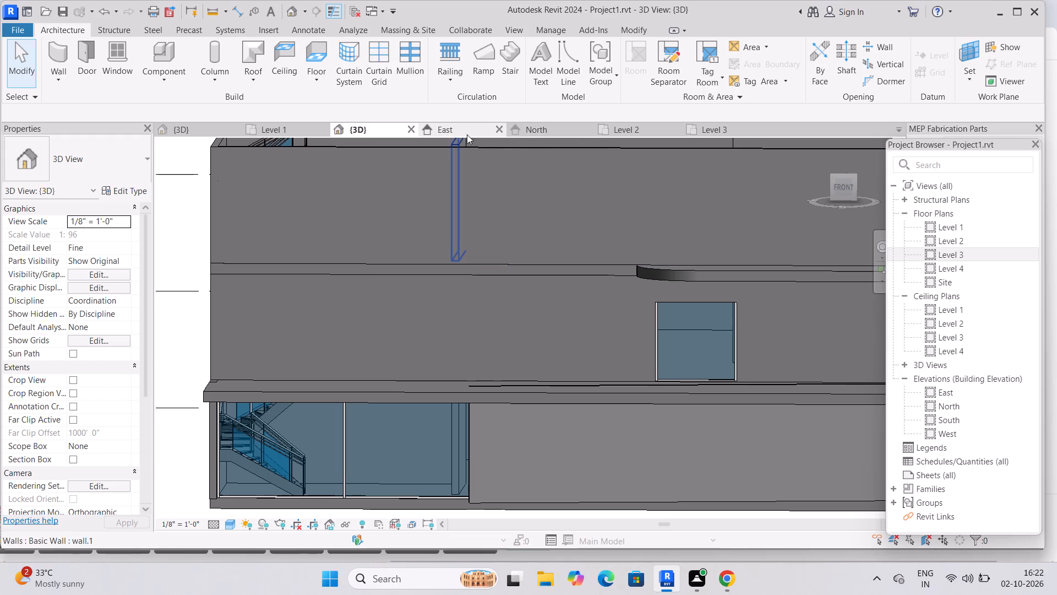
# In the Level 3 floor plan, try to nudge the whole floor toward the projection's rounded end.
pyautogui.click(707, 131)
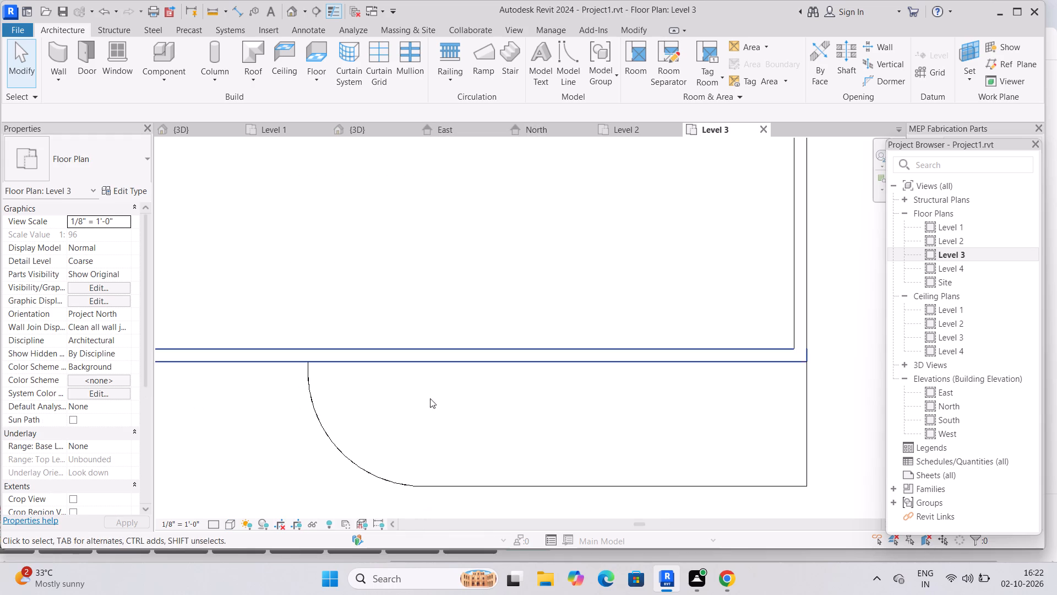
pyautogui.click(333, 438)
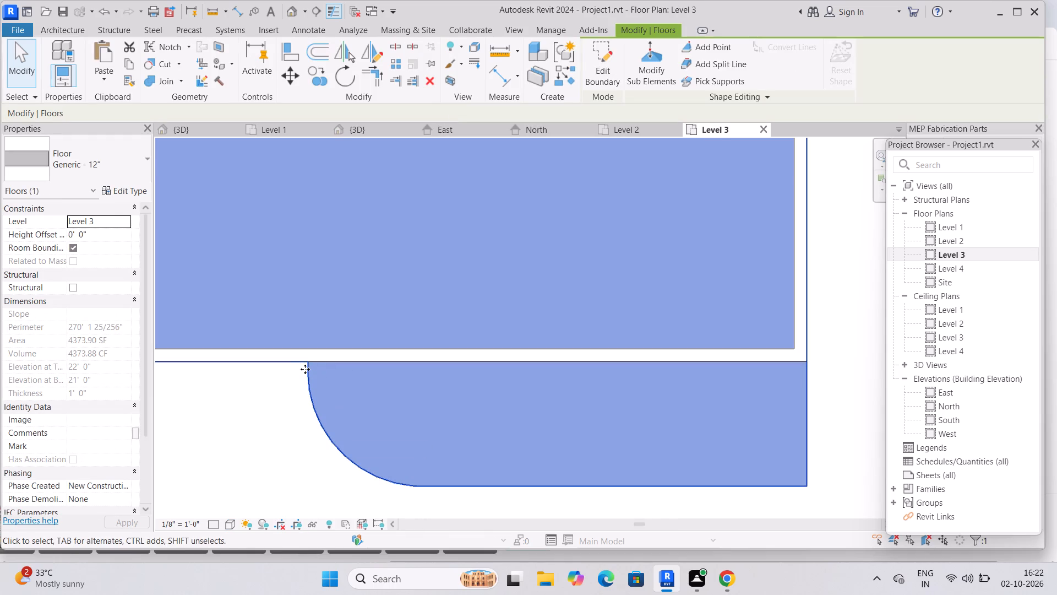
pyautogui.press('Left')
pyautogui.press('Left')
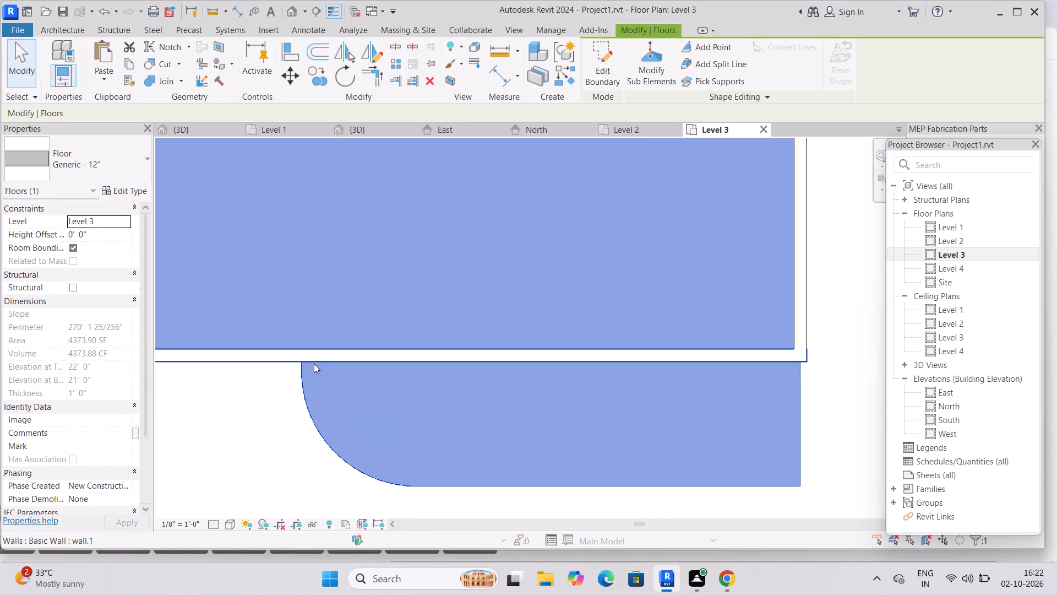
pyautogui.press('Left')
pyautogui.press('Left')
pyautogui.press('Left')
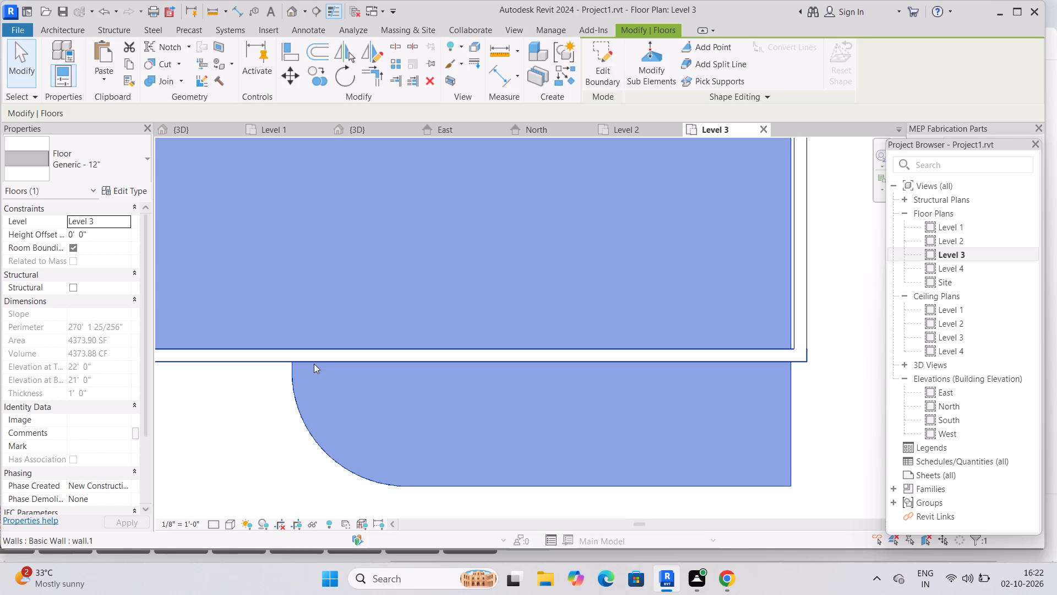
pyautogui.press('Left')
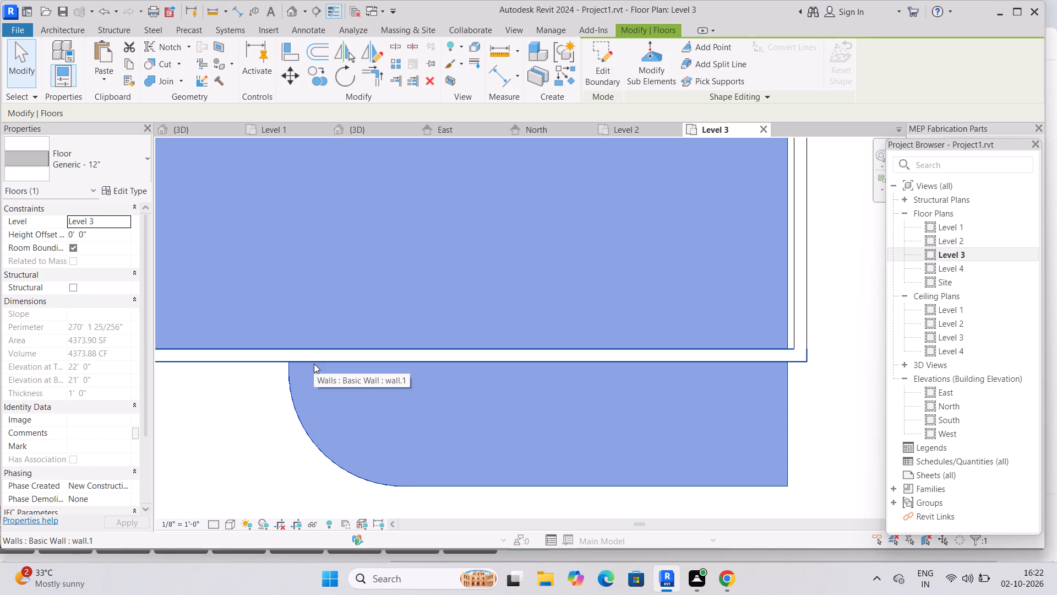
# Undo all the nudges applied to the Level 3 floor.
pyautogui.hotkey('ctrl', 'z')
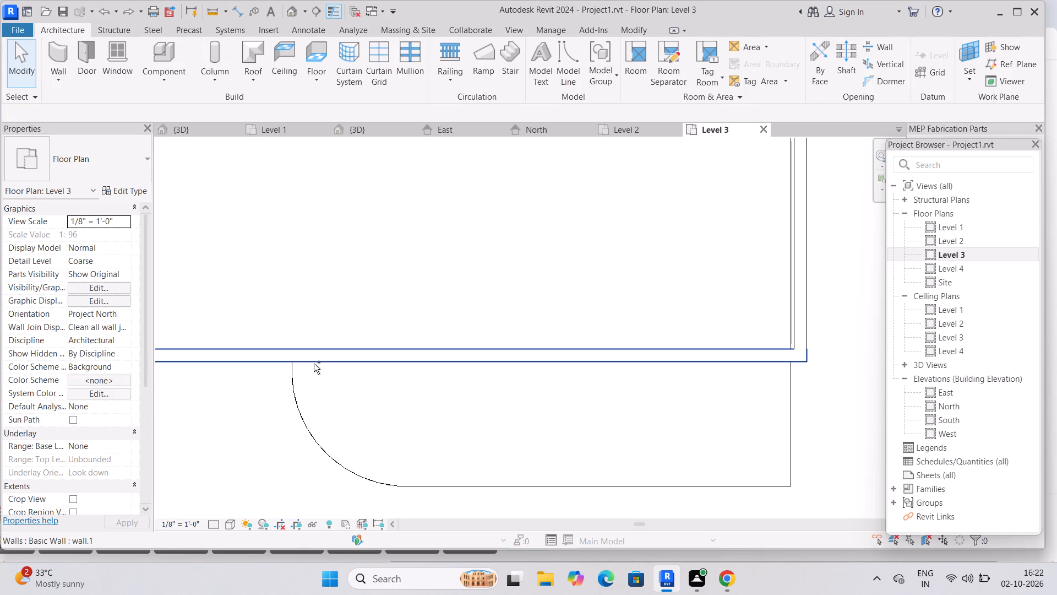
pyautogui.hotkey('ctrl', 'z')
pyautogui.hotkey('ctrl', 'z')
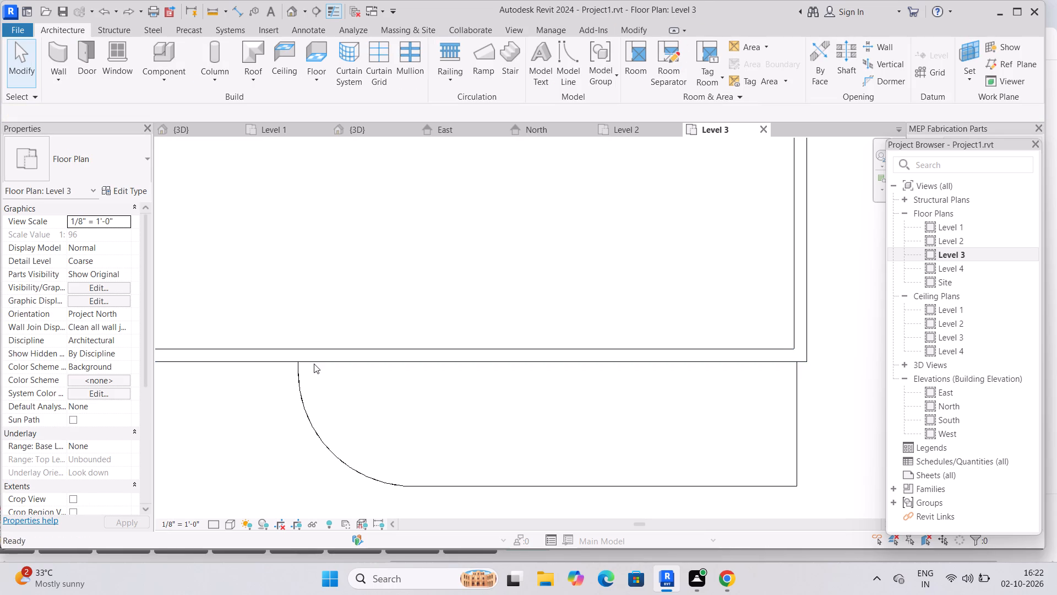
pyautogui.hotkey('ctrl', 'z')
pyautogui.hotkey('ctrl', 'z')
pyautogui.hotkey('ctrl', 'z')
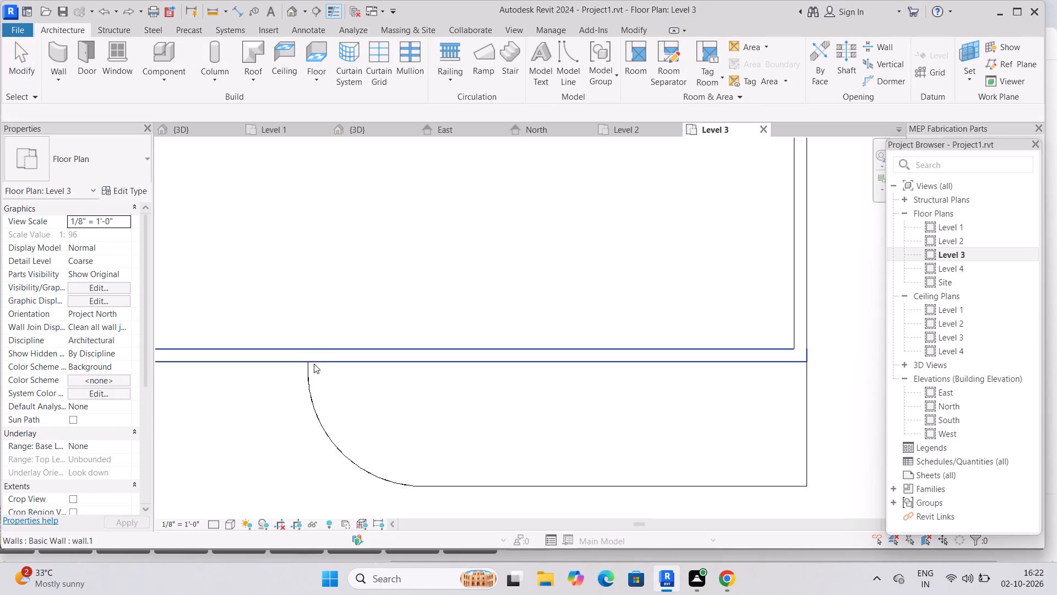
# Edit the Level 3 floor boundary in plan and shorten its original front edge line to about 32'-6".
pyautogui.click(309, 372)
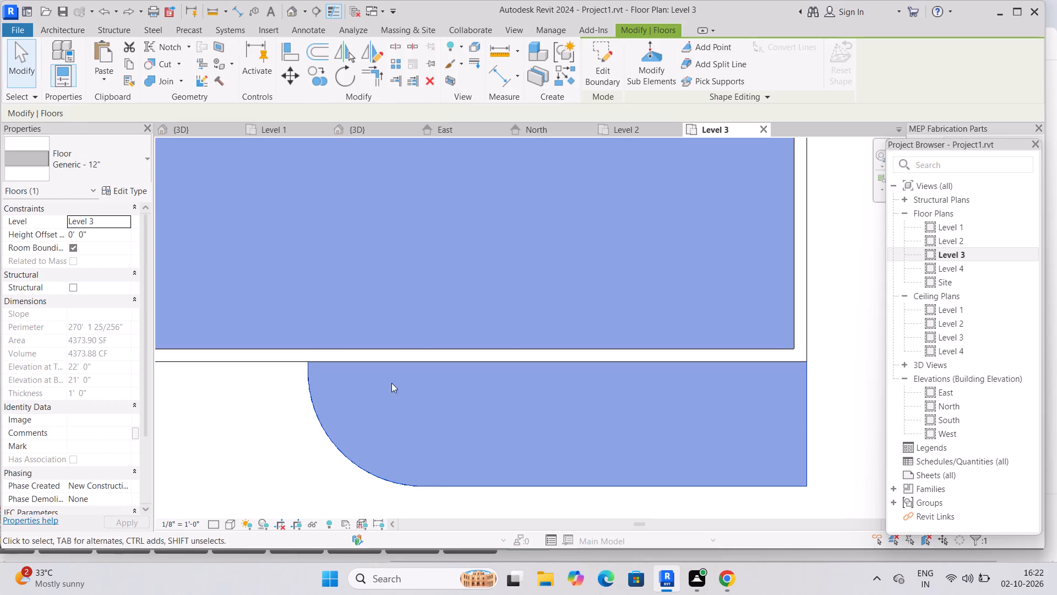
pyautogui.moveTo(404, 386); pyautogui.dragTo(586, 363, button='middle')
pyautogui.scroll(-3, 587, 363)
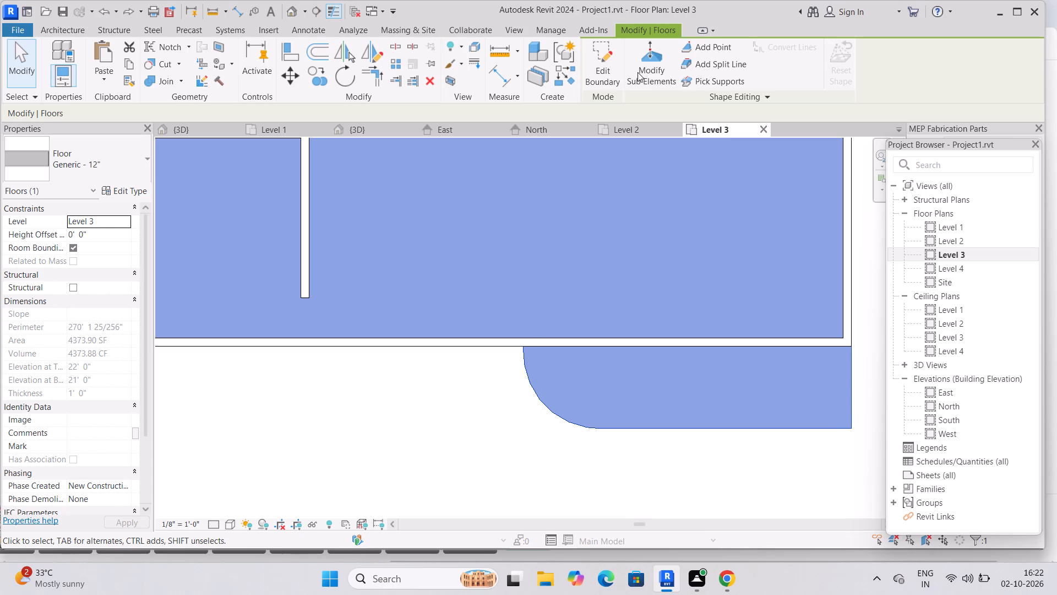
pyautogui.click(601, 72)
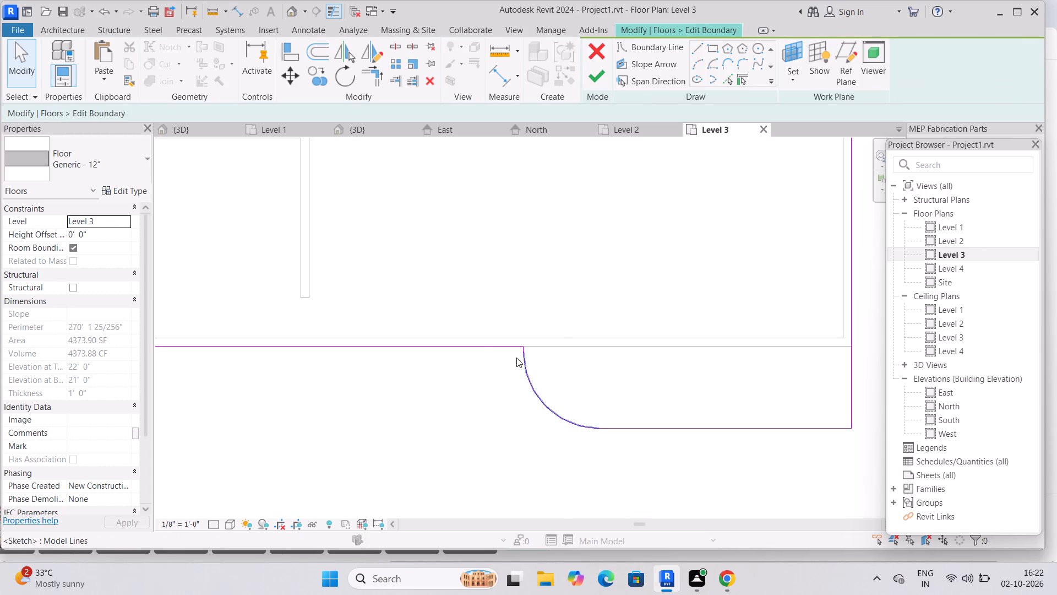
pyautogui.click(470, 349)
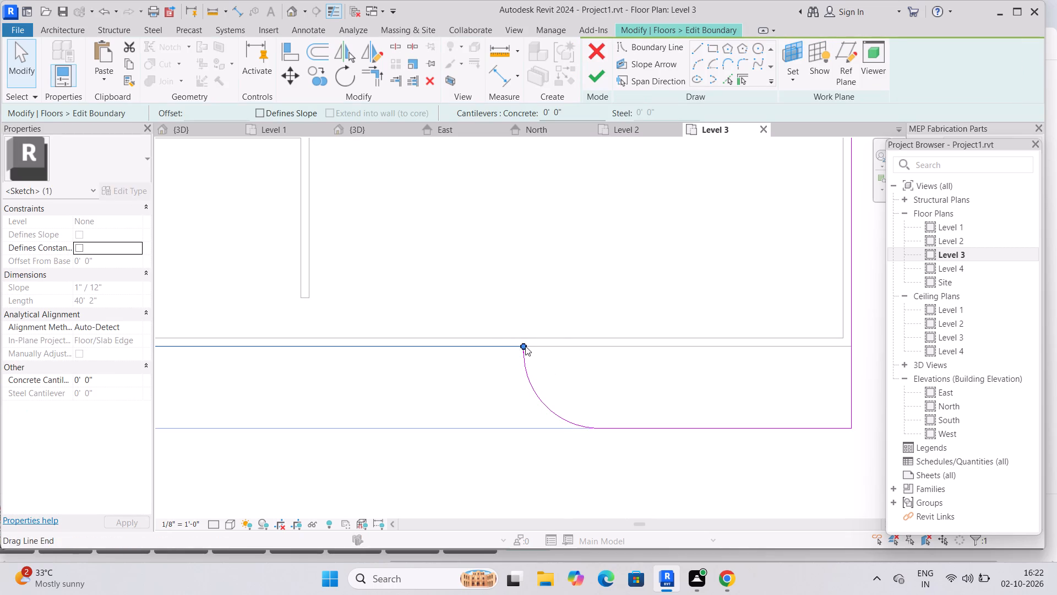
pyautogui.moveTo(522, 344); pyautogui.dragTo(426, 345)
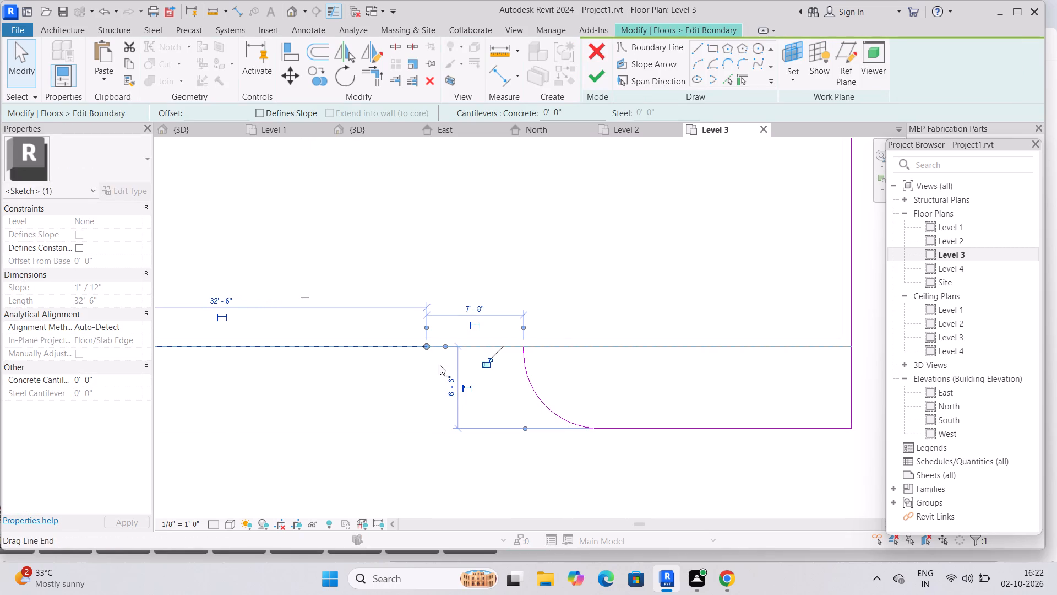
pyautogui.click(489, 398)
# Move the projection's 6'-0" radius arc along the front until its end aligns with the shortened front edge line.
pyautogui.click(527, 382)
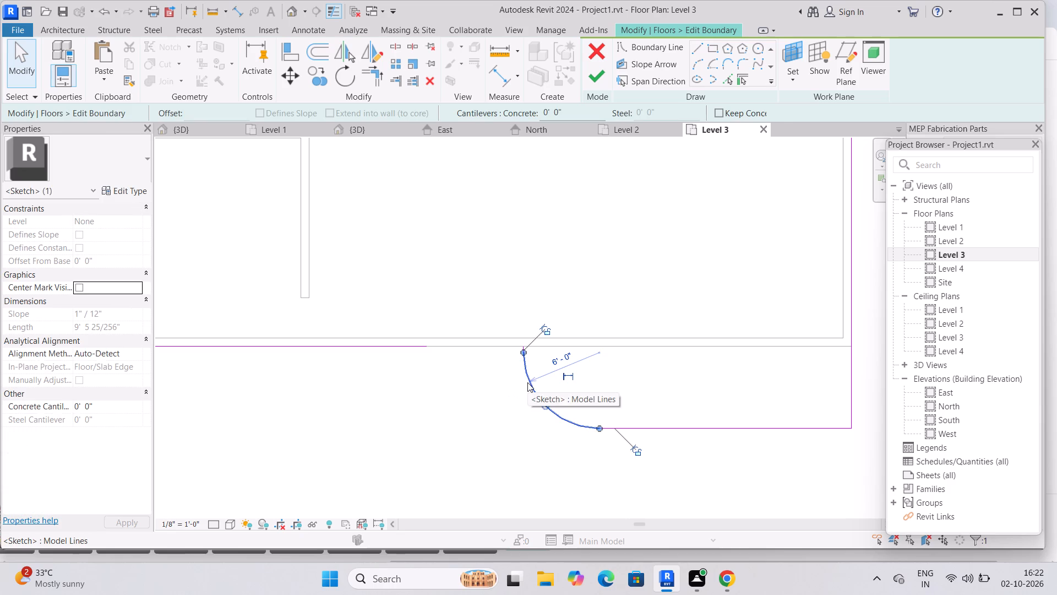
pyautogui.press('Left')
pyautogui.press('Left')
pyautogui.press('Left')
pyautogui.press('Left')
pyautogui.press('Left')
pyautogui.press('Left')
pyautogui.press('Left')
pyautogui.press('Left')
pyautogui.press('Left')
pyautogui.press('Left')
pyautogui.press('Left')
pyautogui.press('Left')
pyautogui.press('Left')
pyautogui.press('Left')
pyautogui.press('Left')
pyautogui.press('Left')
pyautogui.press('Left')
pyautogui.press('Left')
pyautogui.press('Left')
pyautogui.press('Left')
pyautogui.press('Left')
pyautogui.press('Left')
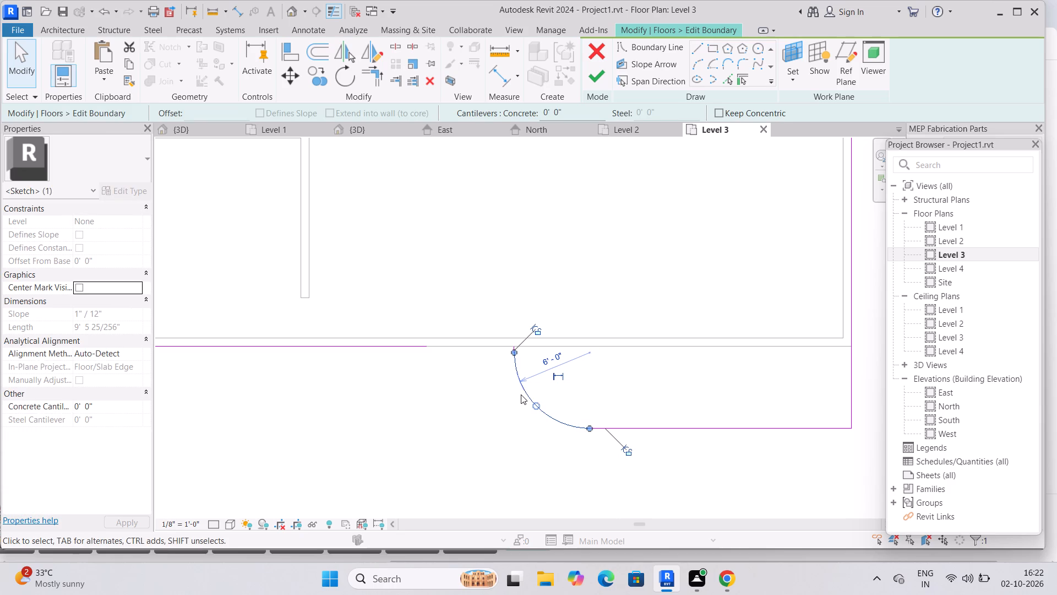
pyautogui.press('Left')
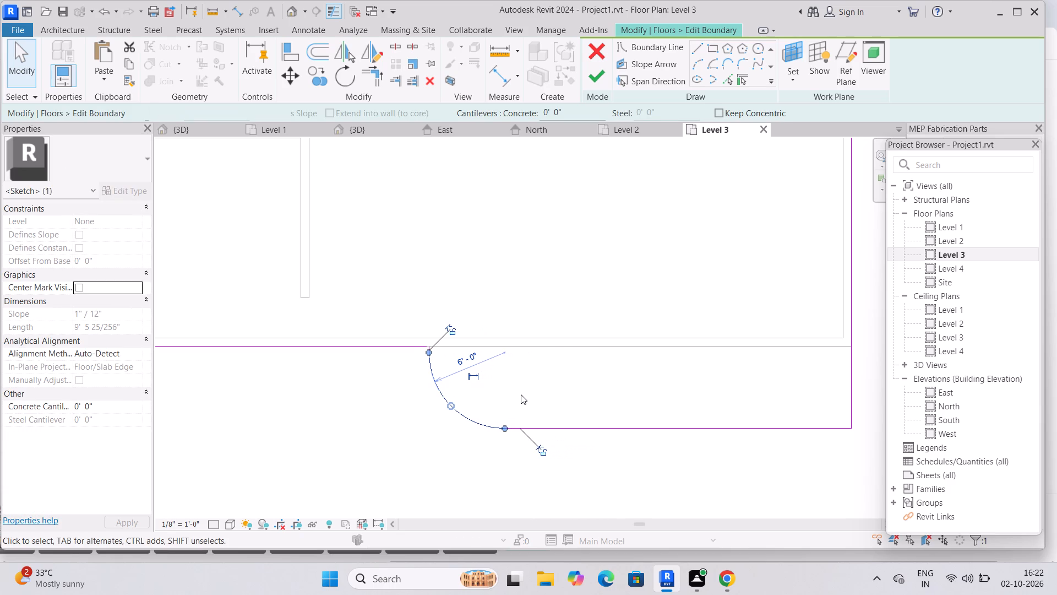
pyautogui.press('Left')
pyautogui.press('Return')
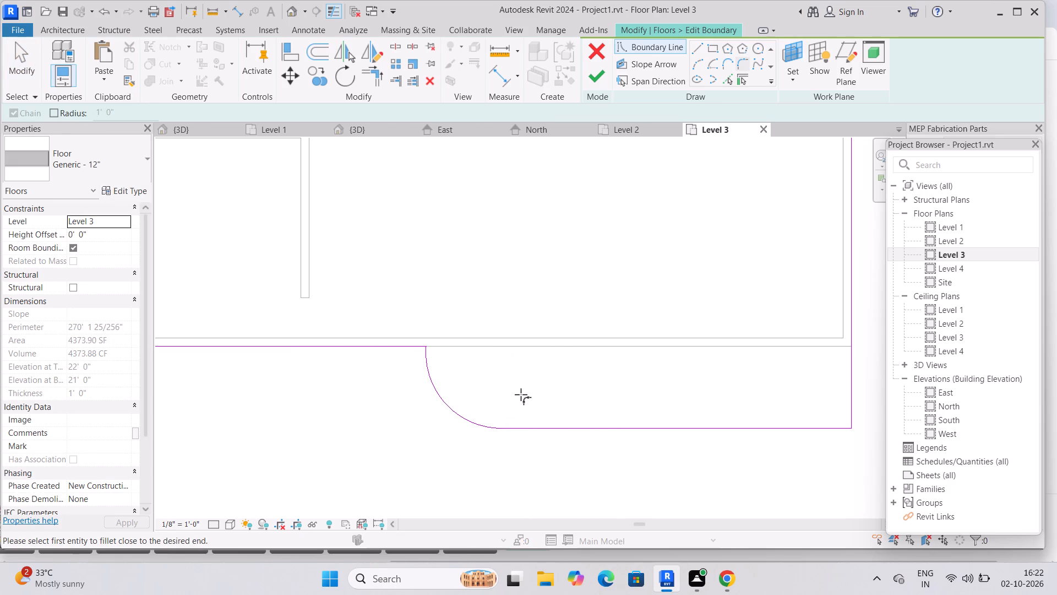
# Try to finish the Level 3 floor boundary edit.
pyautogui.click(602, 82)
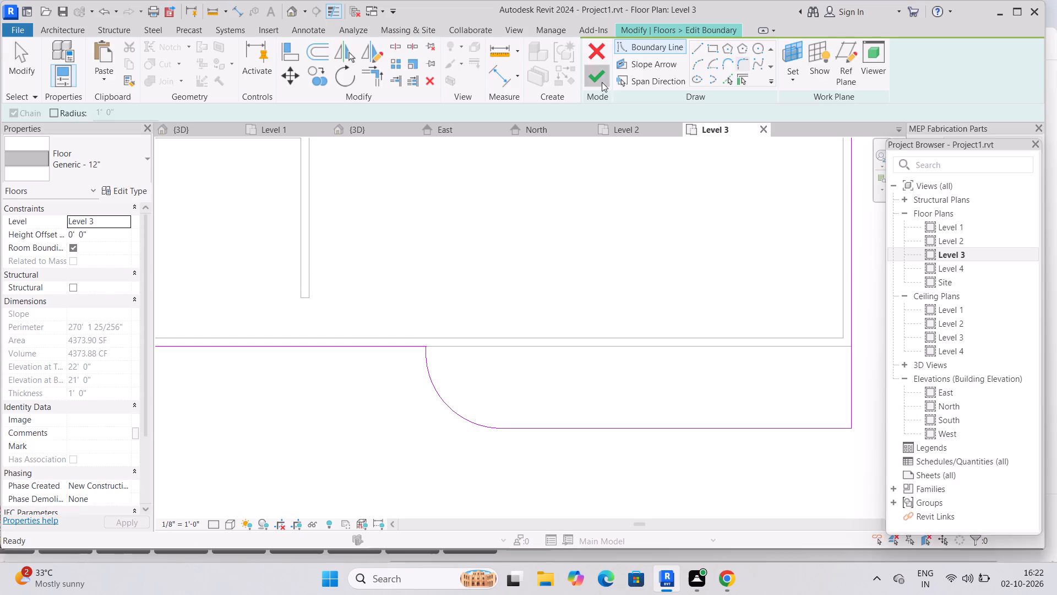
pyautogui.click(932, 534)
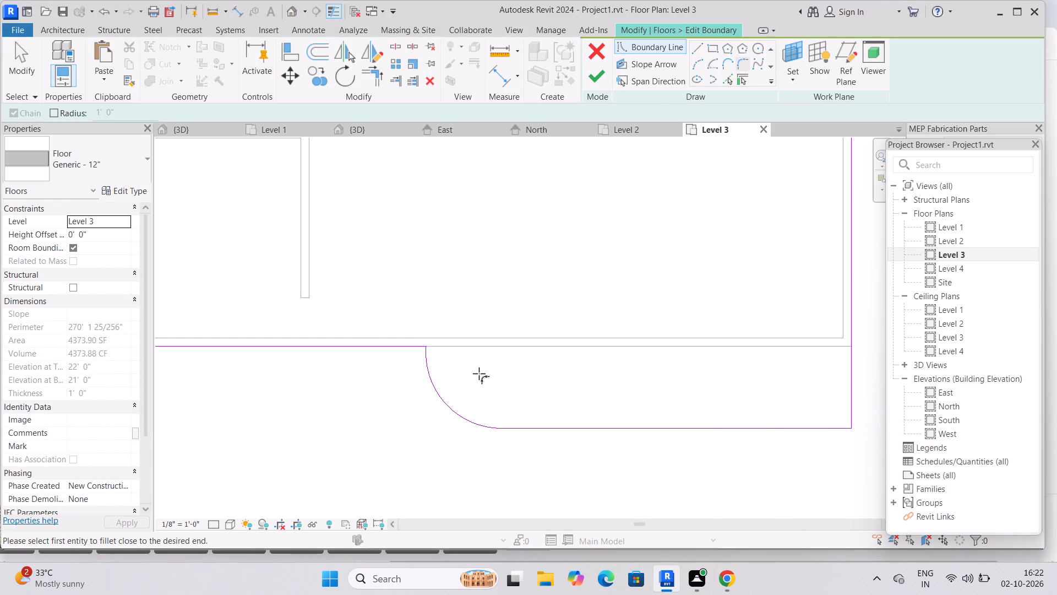
# Pull the front edge line's slightly overshooting end back to the short line above the projection's arc.
pyautogui.scroll(7, 408, 355)
pyautogui.press('f')
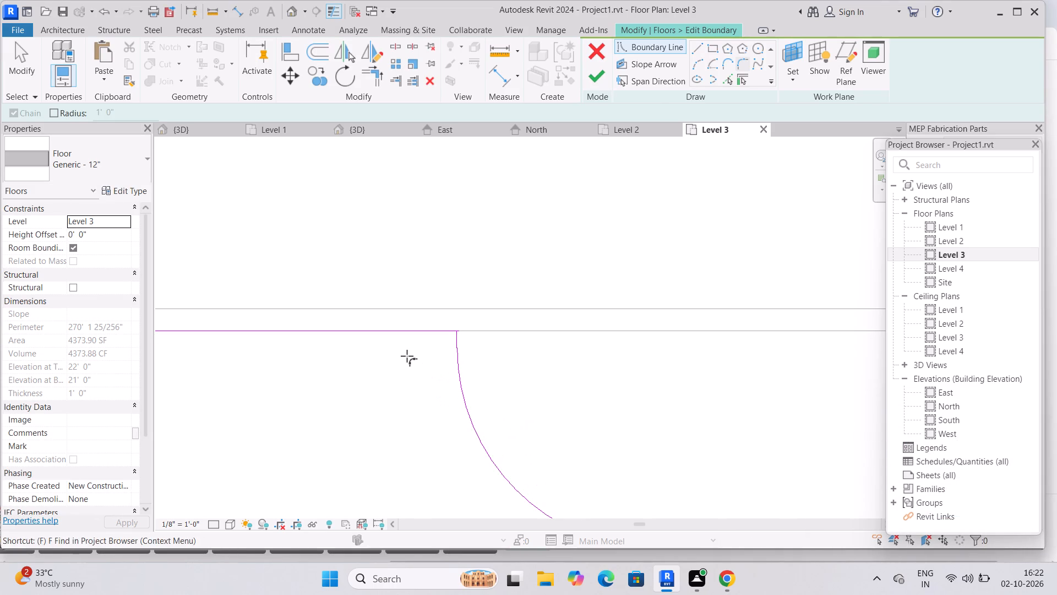
pyautogui.press('space')
pyautogui.click(446, 331)
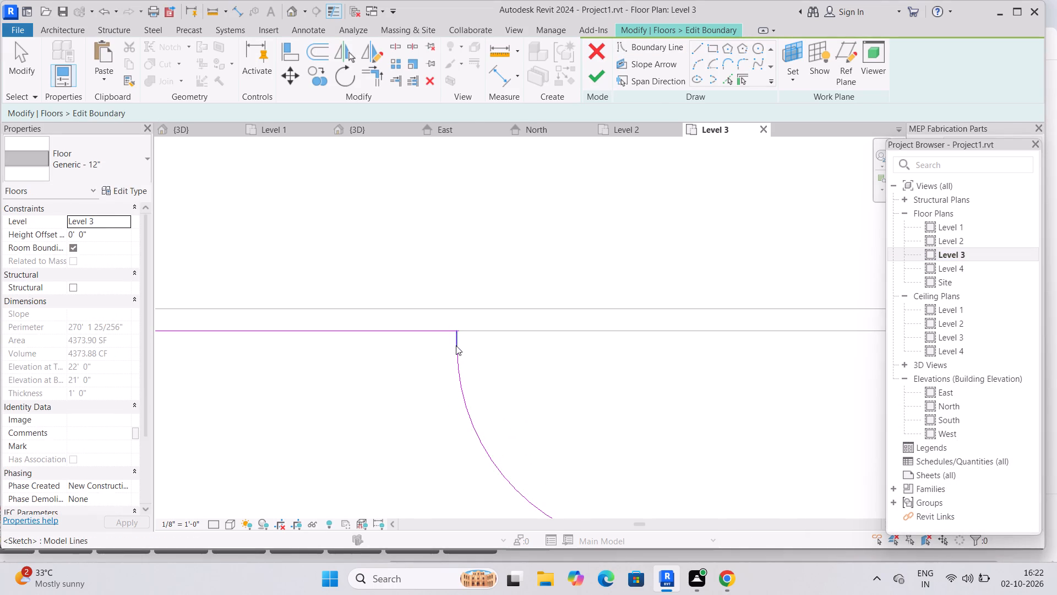
pyautogui.click(456, 345)
pyautogui.click(450, 330)
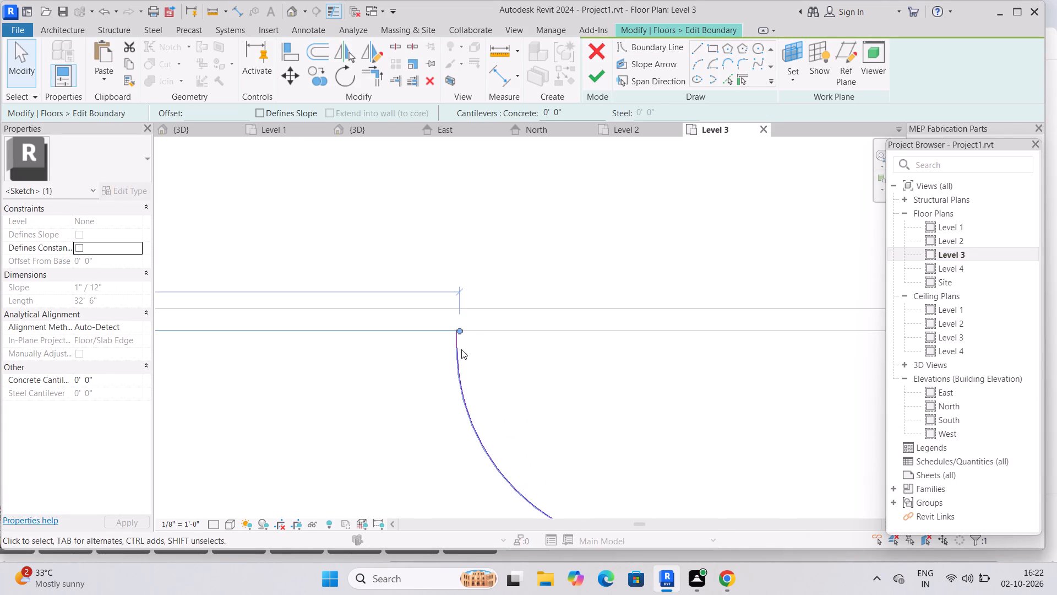
pyautogui.click(458, 349)
pyautogui.click(560, 371)
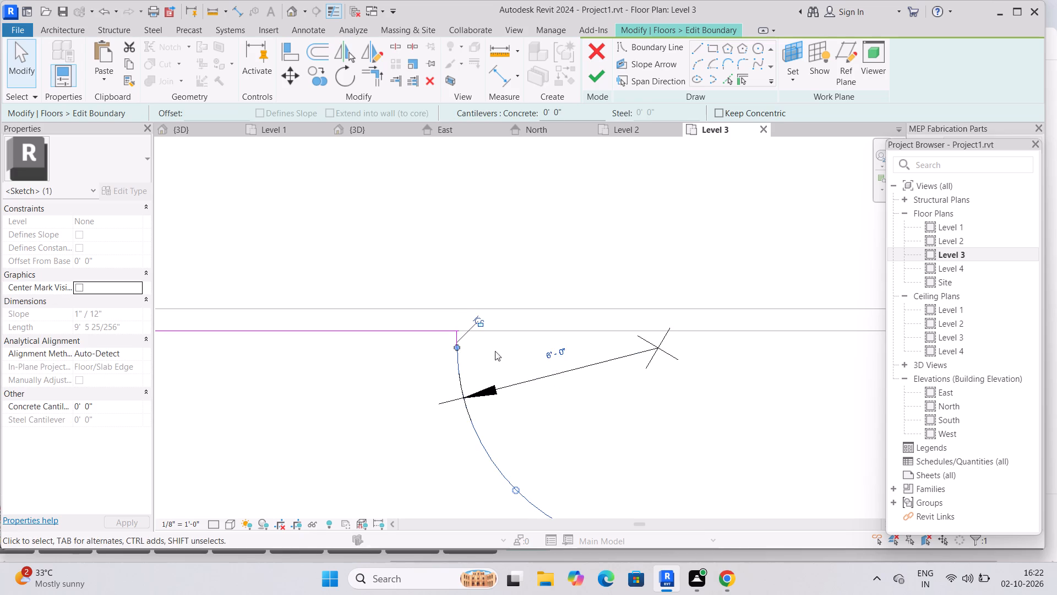
pyautogui.scroll(6, 493, 351)
pyautogui.scroll(4, 427, 323)
pyautogui.click(467, 344)
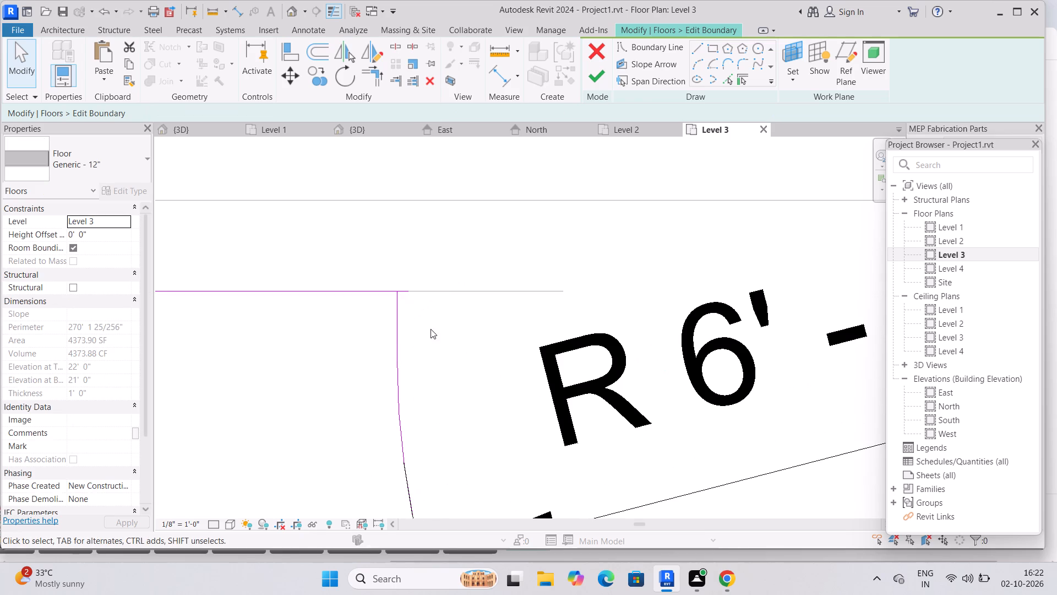
pyautogui.click(405, 294)
pyautogui.moveTo(410, 290); pyautogui.dragTo(404, 290)
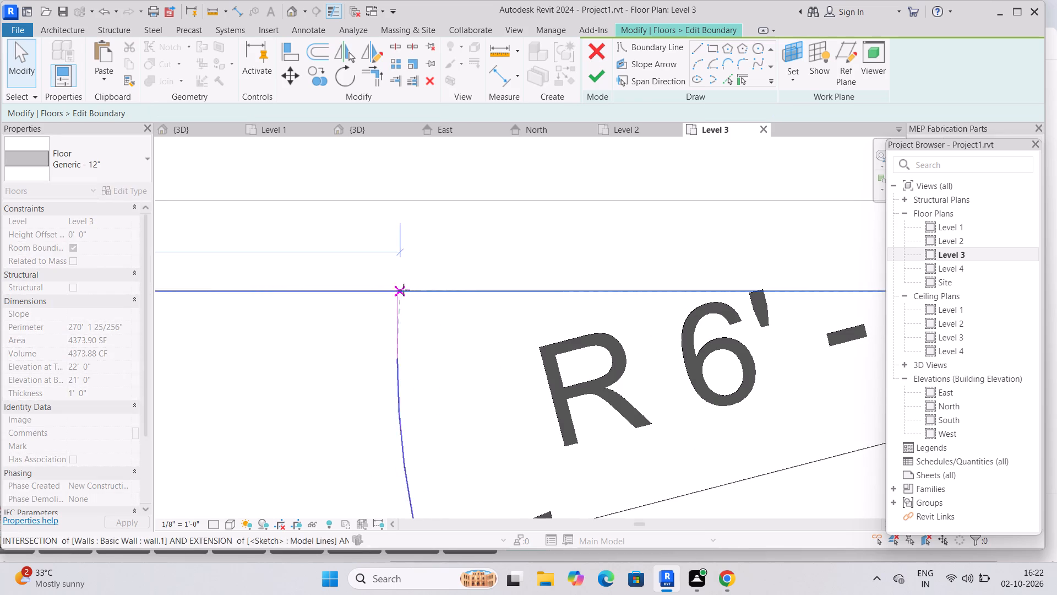
pyautogui.moveTo(404, 290); pyautogui.dragTo(400, 290)
pyautogui.click(438, 348)
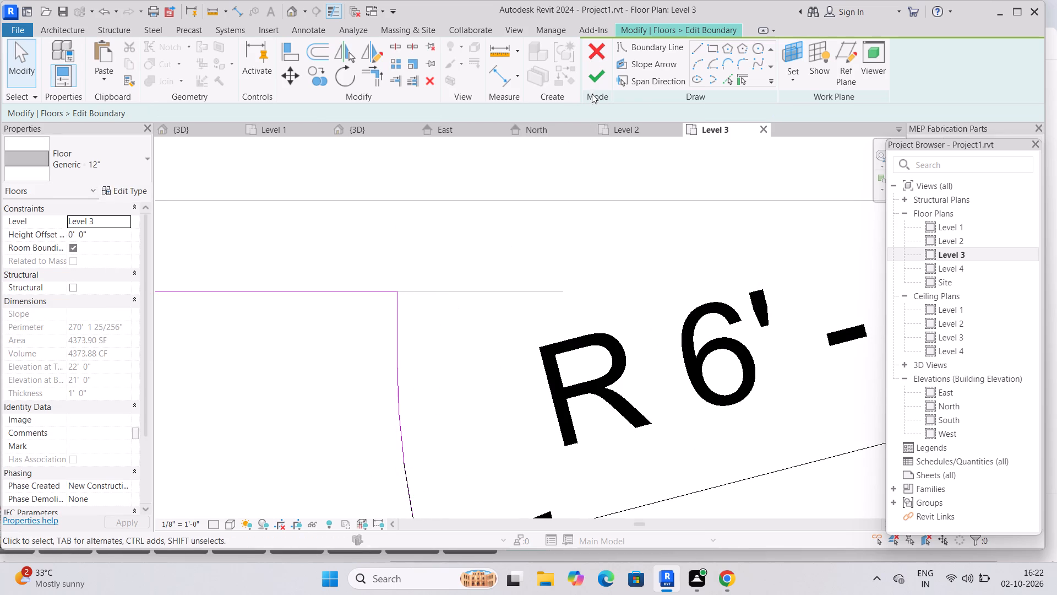
# Finish the Level 3 floor boundary edit and view the lengthened projection on the front in the 3D view.
pyautogui.click(596, 82)
pyautogui.click(355, 376)
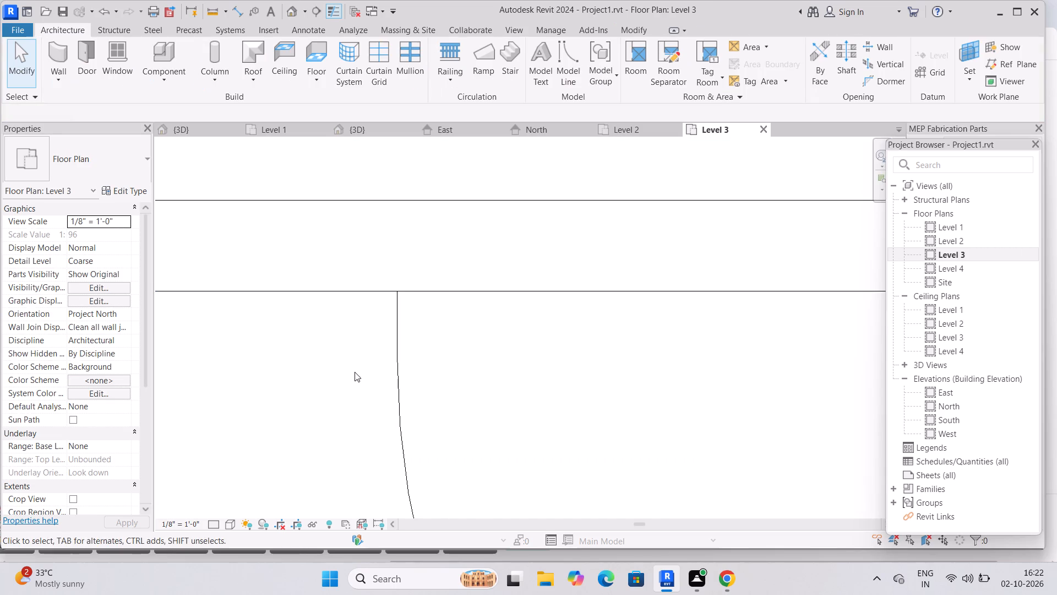
pyautogui.click(369, 133)
pyautogui.scroll(-2, 540, 400)
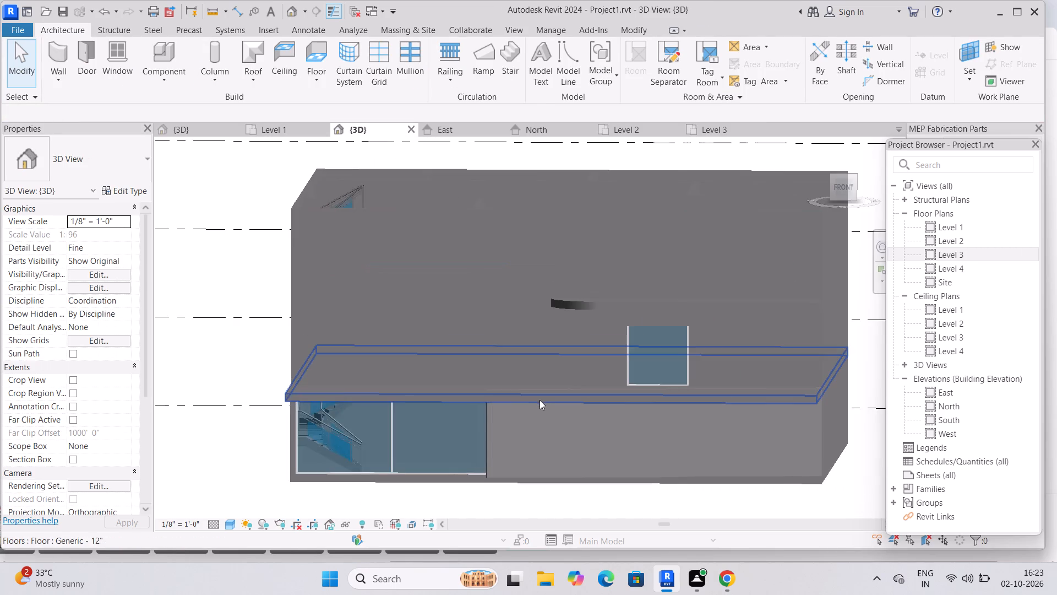
pyautogui.keyDown('shift'); pyautogui.moveTo(558, 358); pyautogui.dragTo(576, 363, button='middle'); pyautogui.keyUp('shift')
pyautogui.moveTo(627, 366); pyautogui.dragTo(631, 388, button='middle')
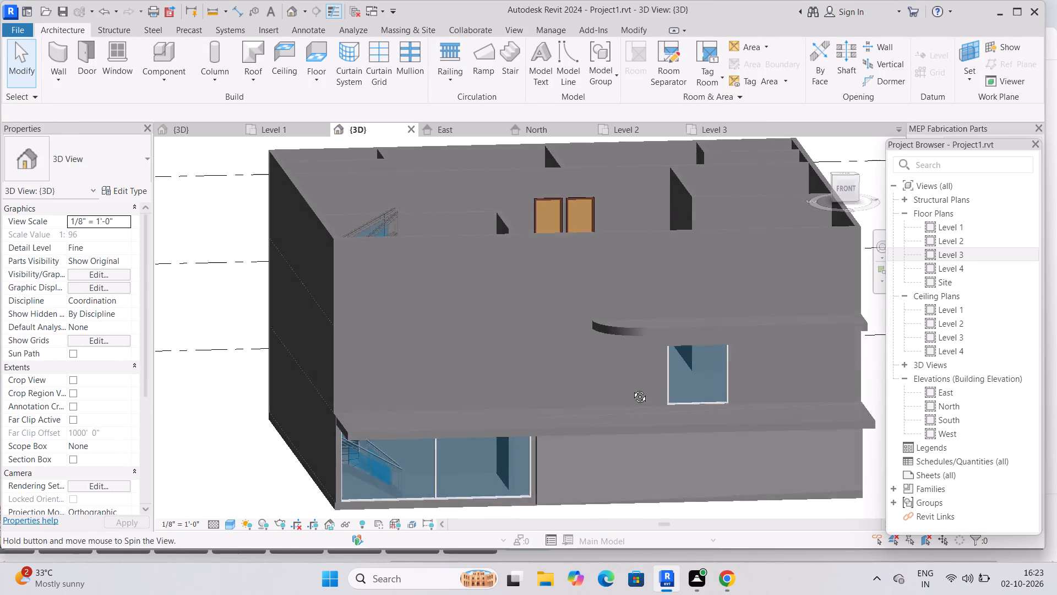
pyautogui.moveTo(631, 388); pyautogui.dragTo(632, 391, button='middle')
pyautogui.keyDown('shift'); pyautogui.moveTo(652, 378); pyautogui.dragTo(633, 350, button='middle'); pyautogui.keyUp('shift')
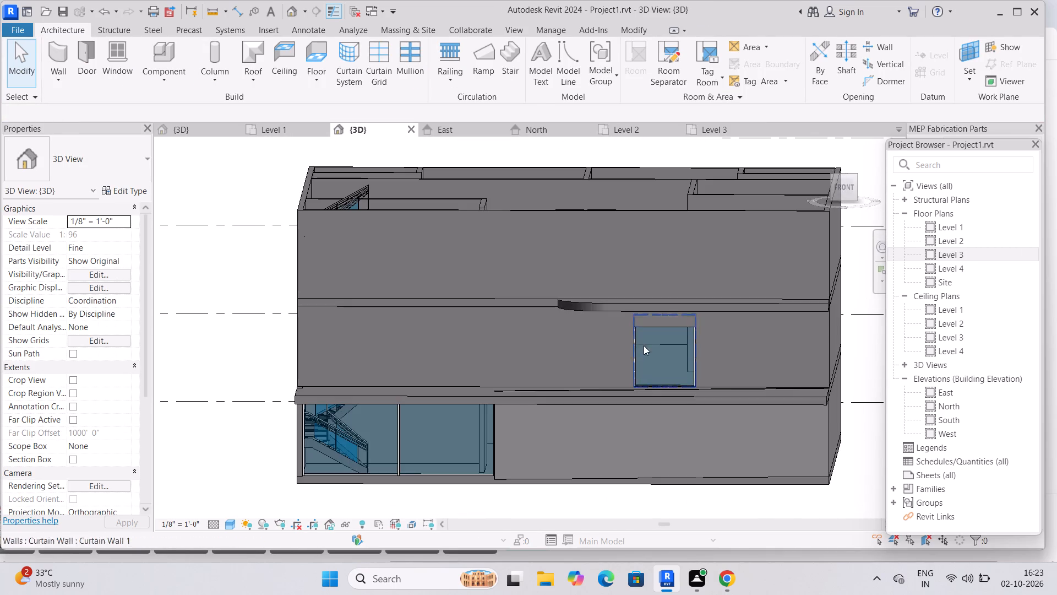
pyautogui.keyDown('shift'); pyautogui.moveTo(637, 368); pyautogui.dragTo(640, 361, button='middle'); pyautogui.keyUp('shift')
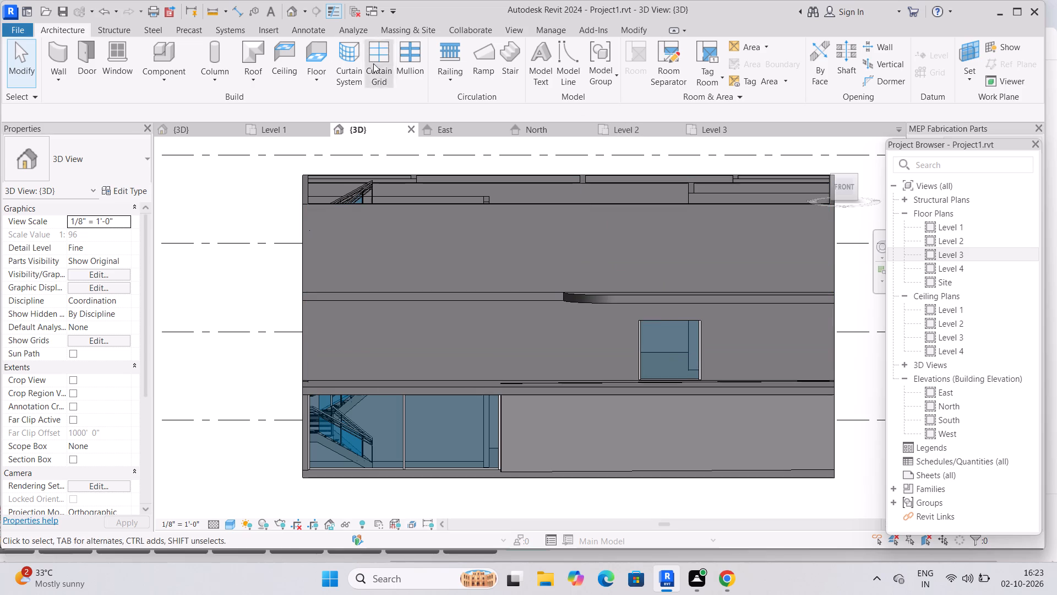
# Cut a rectangular opening about 27'-8" wide in the Level 3 front wall above the rounded projection.
pyautogui.click(882, 47)
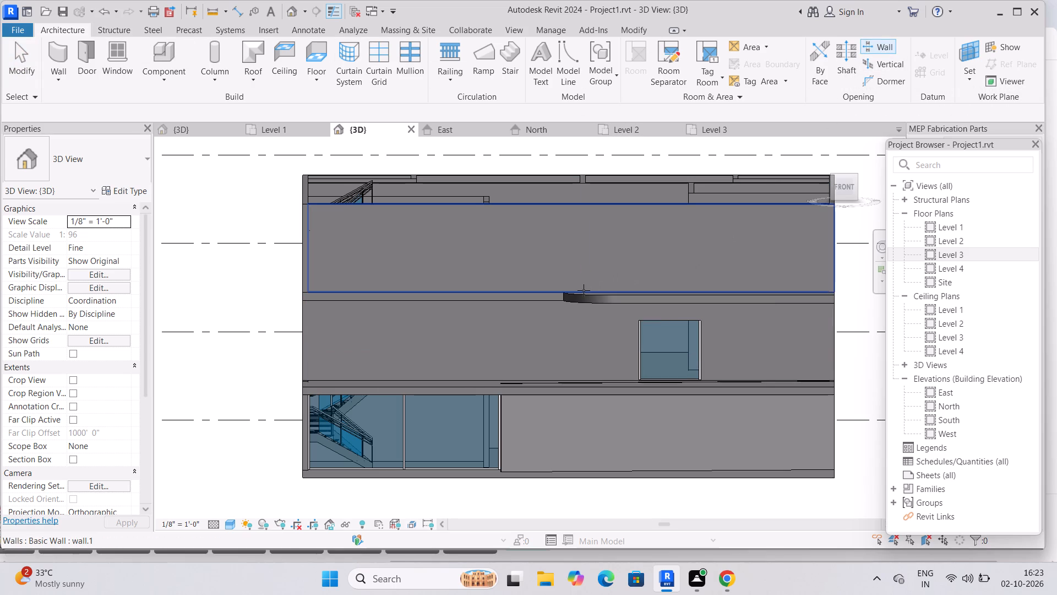
pyautogui.click(584, 290)
pyautogui.moveTo(584, 290); pyautogui.dragTo(690, 261)
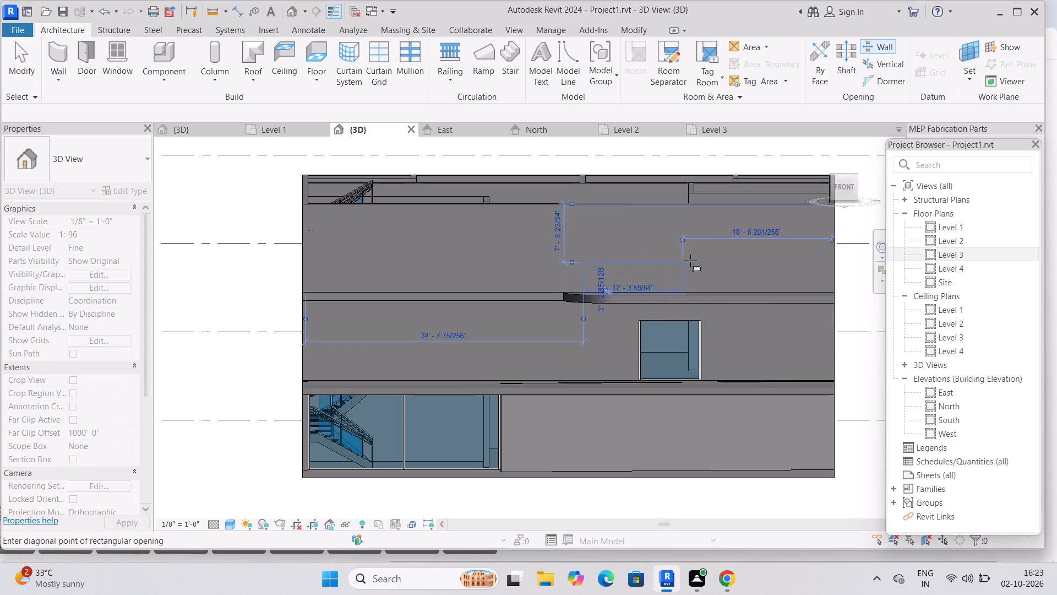
pyautogui.moveTo(690, 261); pyautogui.dragTo(805, 214)
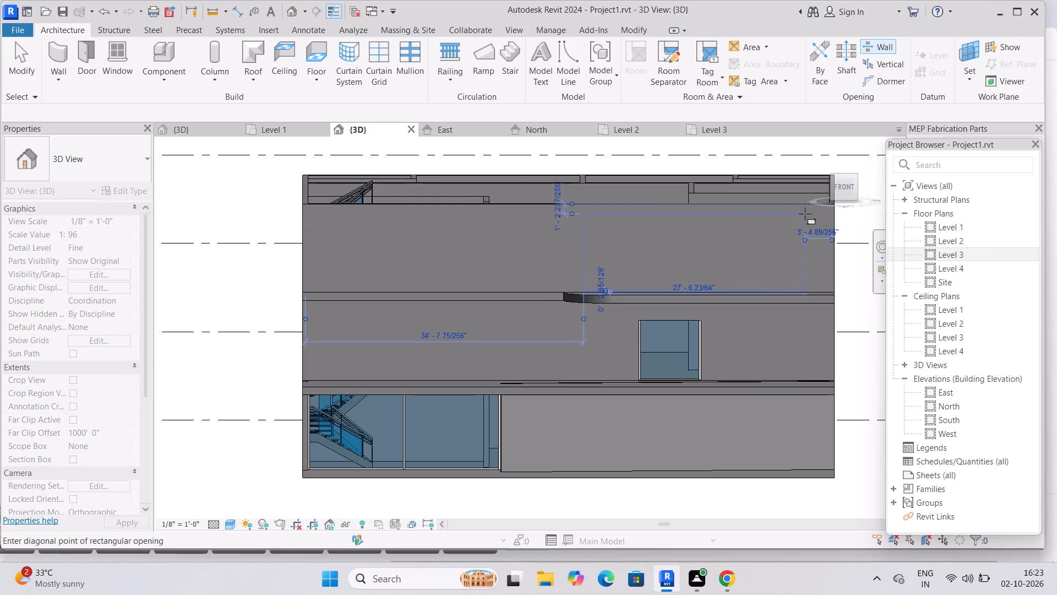
pyautogui.moveTo(805, 214); pyautogui.dragTo(806, 213)
pyautogui.moveTo(723, 281); pyautogui.dragTo(745, 284, button='middle')
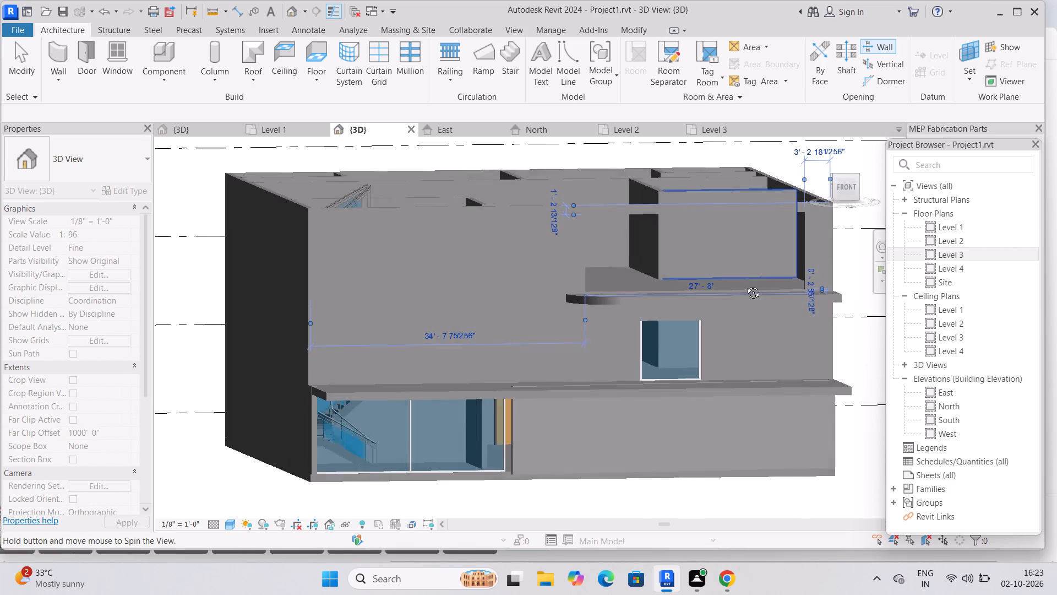
pyautogui.moveTo(745, 284); pyautogui.dragTo(749, 285, button='middle')
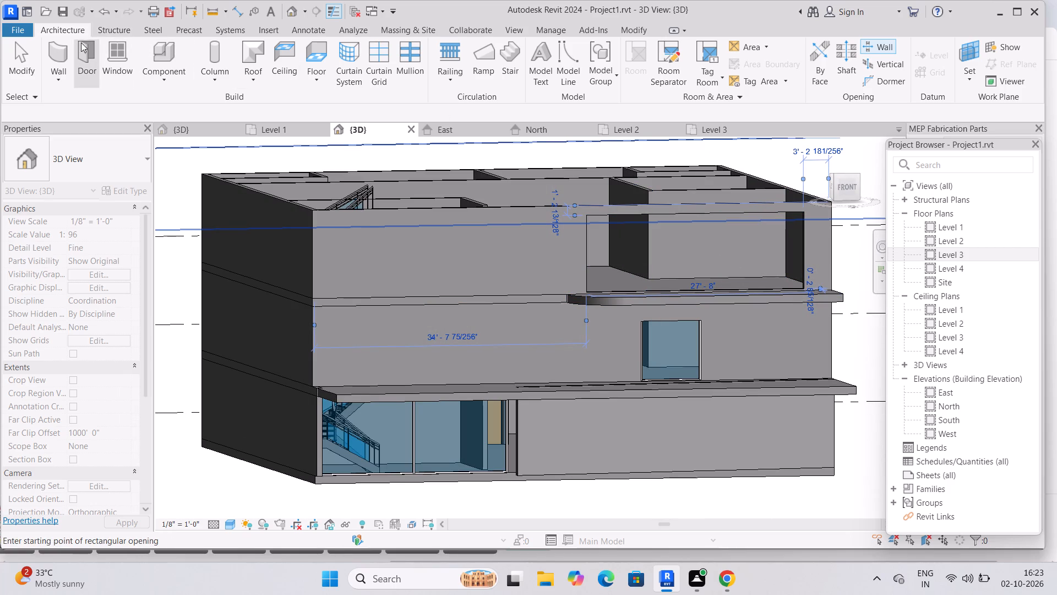
# On the Level 3 plan, draw a Curtain Wall 1 about 27'-6" long across the new front opening and view it in 3D.
pyautogui.click(718, 126)
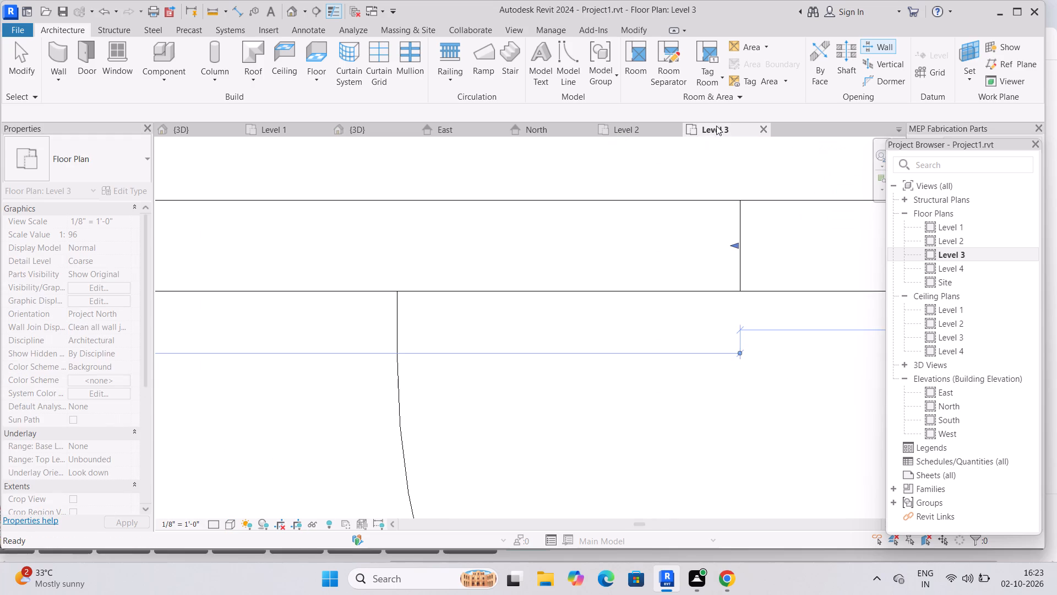
pyautogui.moveTo(577, 301); pyautogui.dragTo(567, 307, button='middle')
pyautogui.scroll(-5, 567, 307)
pyautogui.click(635, 409)
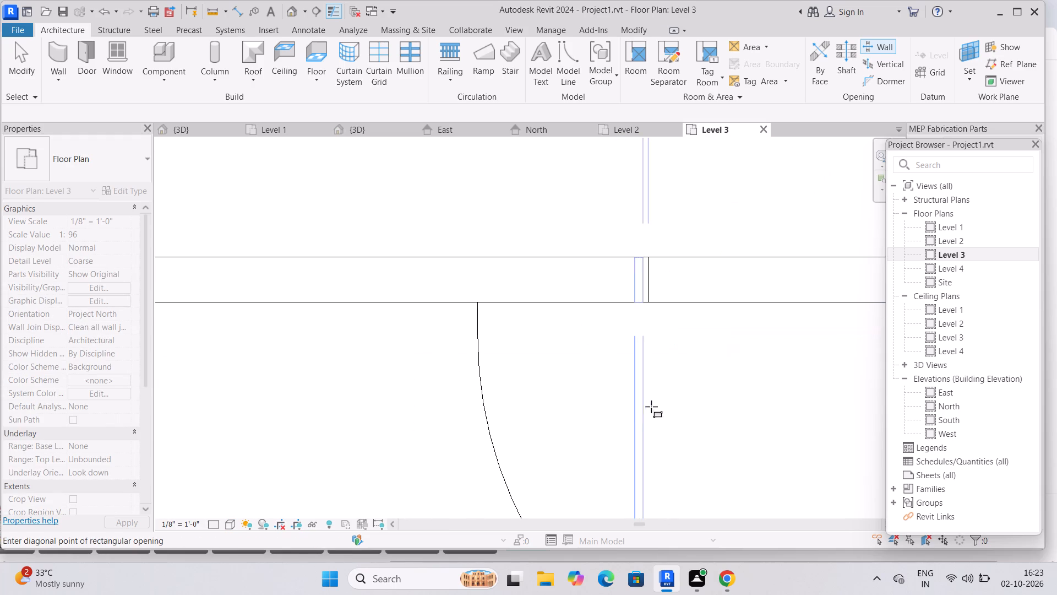
pyautogui.press('Escape')
pyautogui.moveTo(724, 392); pyautogui.dragTo(542, 408, button='middle')
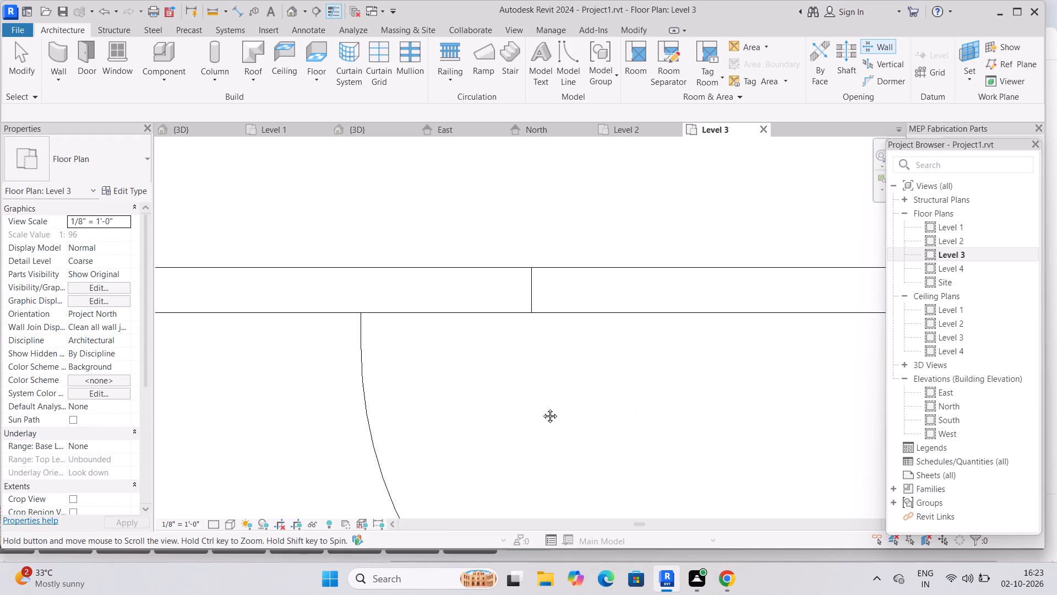
pyautogui.moveTo(542, 408); pyautogui.dragTo(476, 409, button='middle')
pyautogui.scroll(-5, 450, 409)
pyautogui.moveTo(628, 409); pyautogui.dragTo(417, 398, button='middle')
pyautogui.scroll(-5, 417, 398)
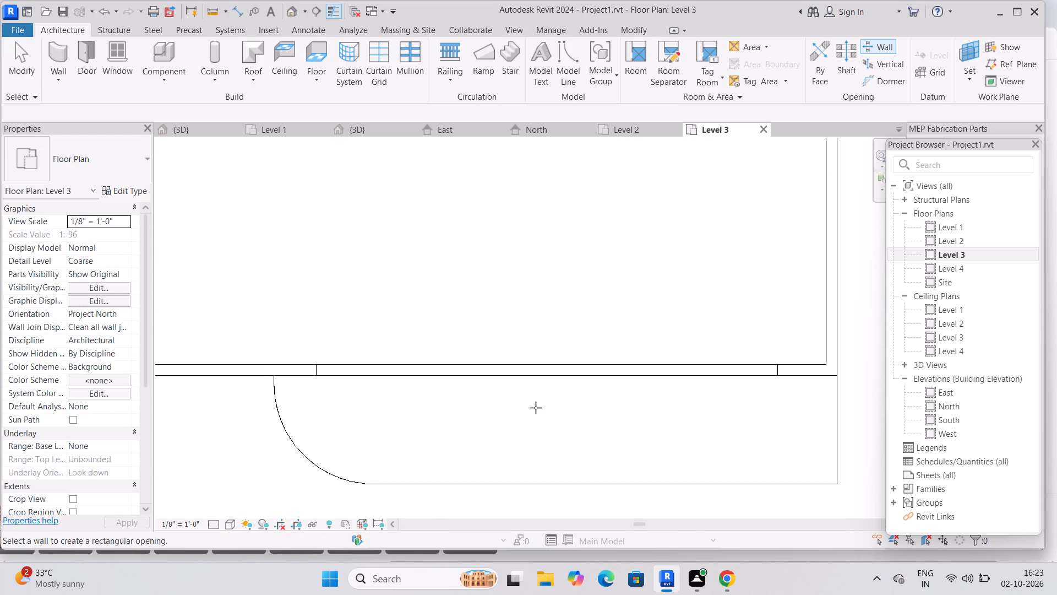
pyautogui.moveTo(530, 411); pyautogui.dragTo(522, 415, button='middle')
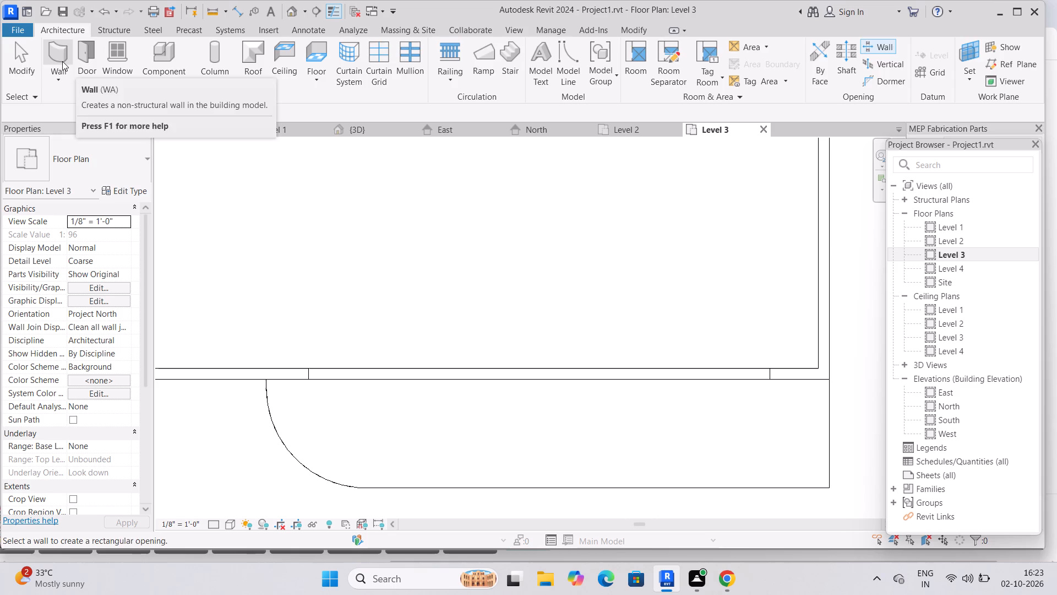
pyautogui.click(62, 61)
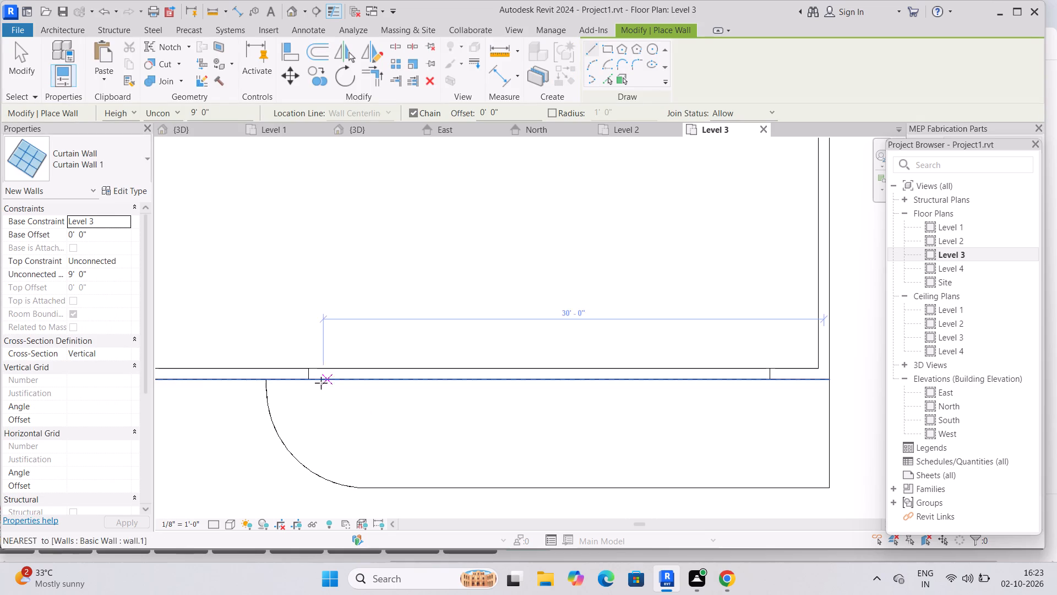
pyautogui.click(311, 383)
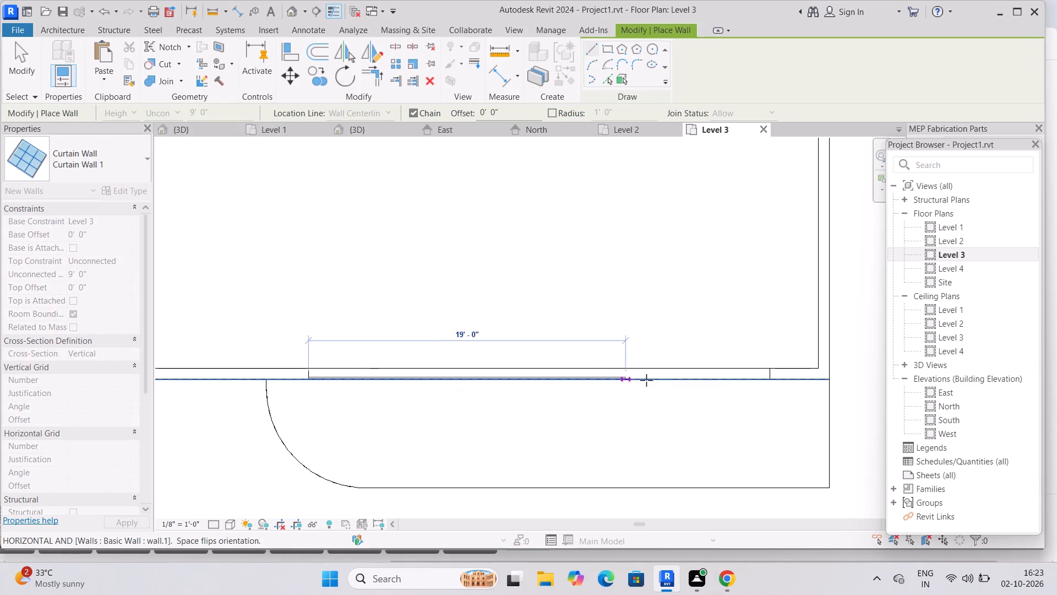
pyautogui.click(769, 377)
pyautogui.press('Escape')
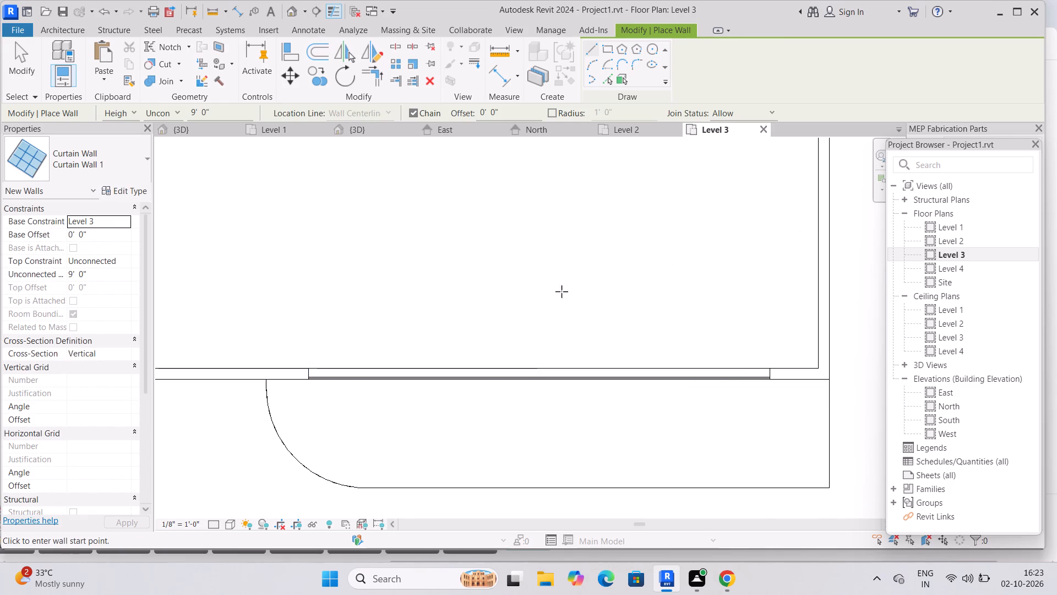
pyautogui.click(372, 131)
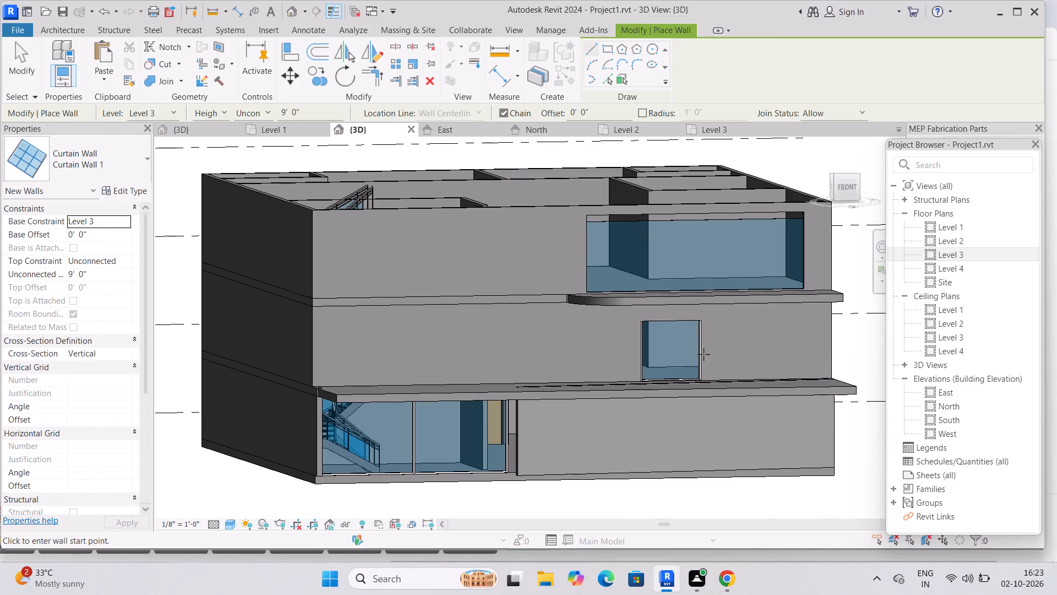
pyautogui.press('Escape')
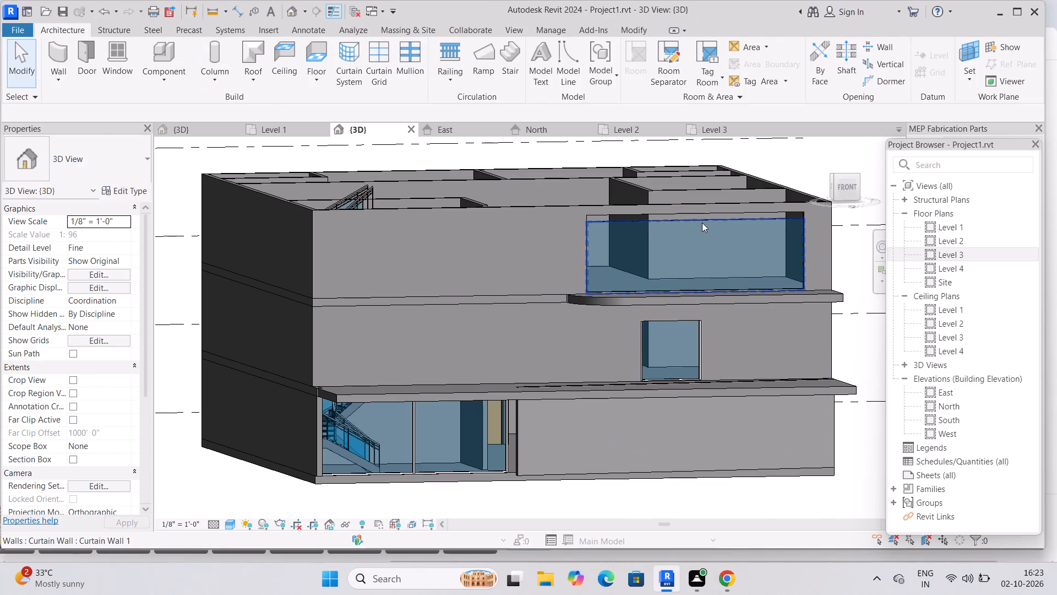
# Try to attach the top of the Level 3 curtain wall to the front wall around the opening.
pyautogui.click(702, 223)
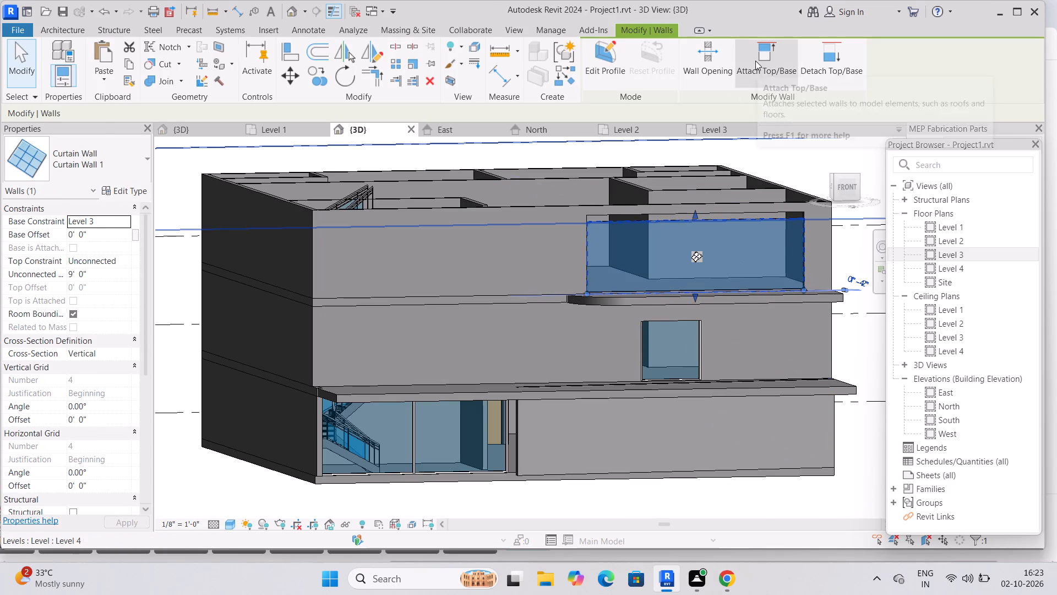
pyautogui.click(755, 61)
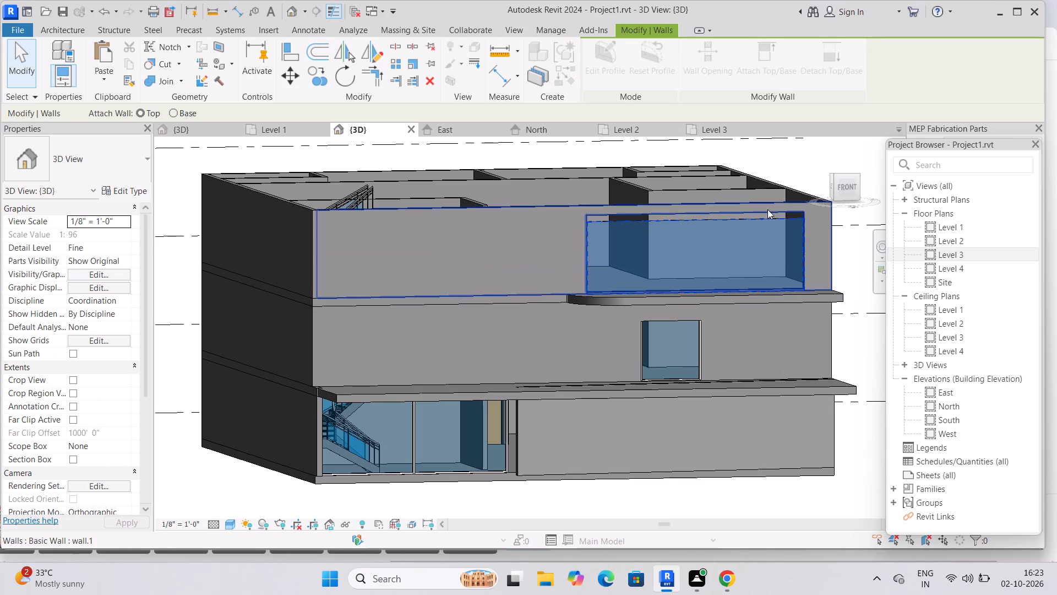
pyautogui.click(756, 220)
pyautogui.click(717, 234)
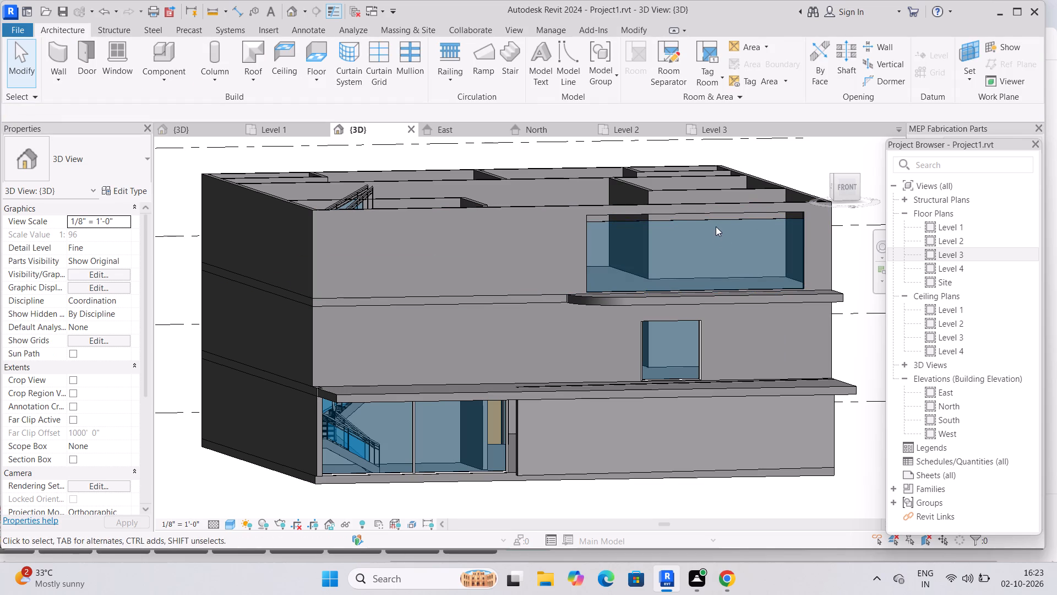
# Stretch the top of the Level 3 curtain wall up to the opening's head, for a height of about 9'-10".
pyautogui.click(713, 222)
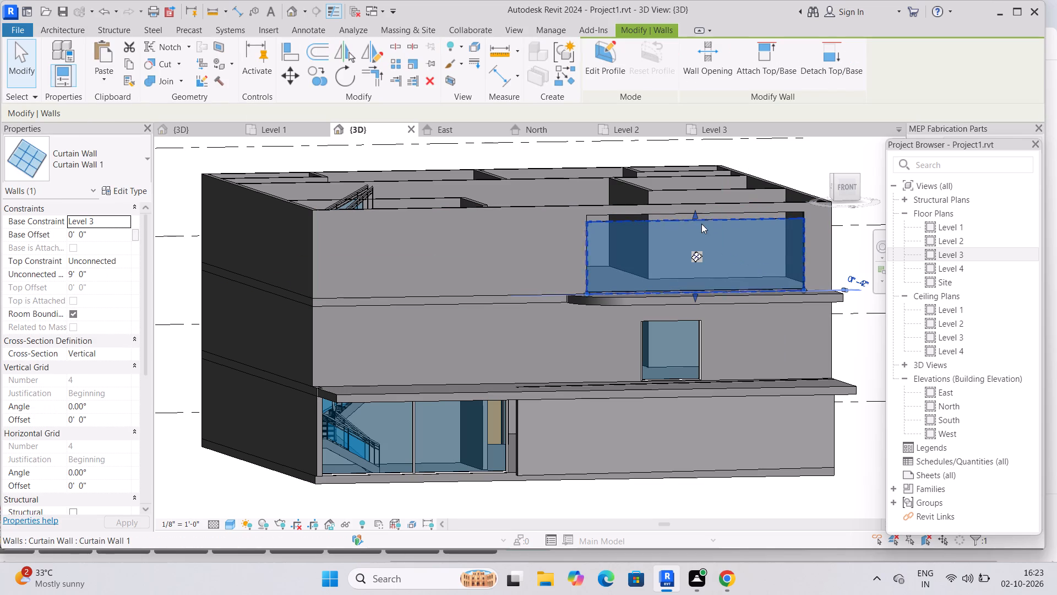
pyautogui.click(694, 212)
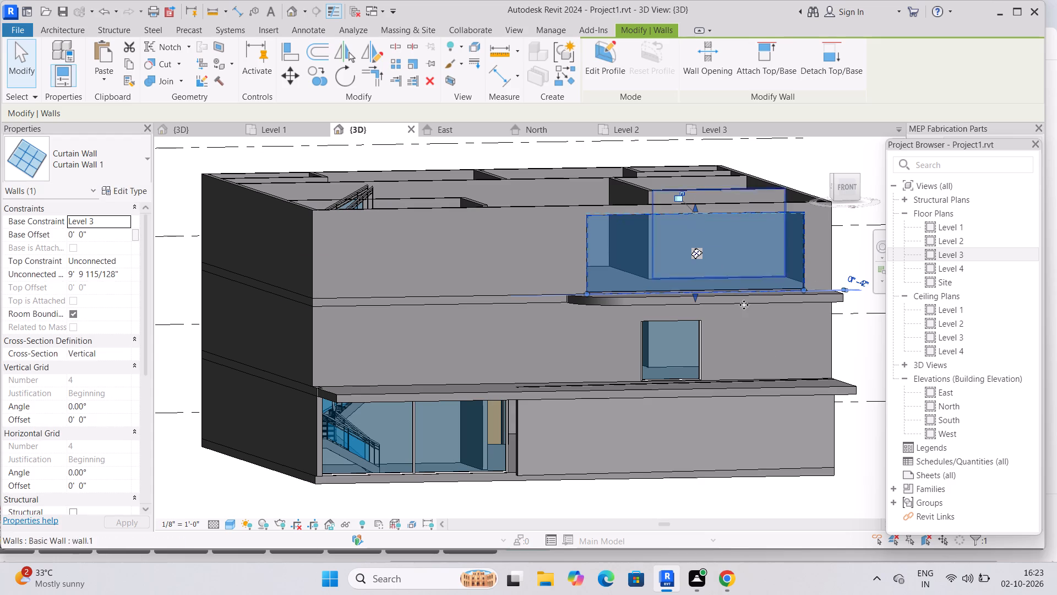
pyautogui.click(816, 350)
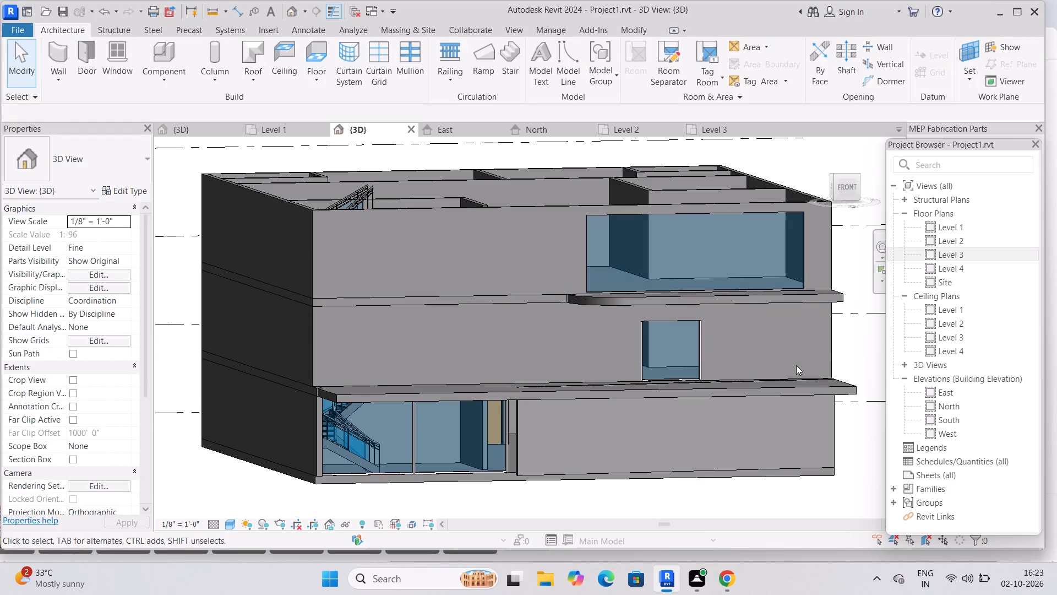
# Place 2.5" x 5" rectangular mullions along all four edges of the Level 3 front curtain wall.
pyautogui.moveTo(777, 323); pyautogui.dragTo(737, 332, button='middle')
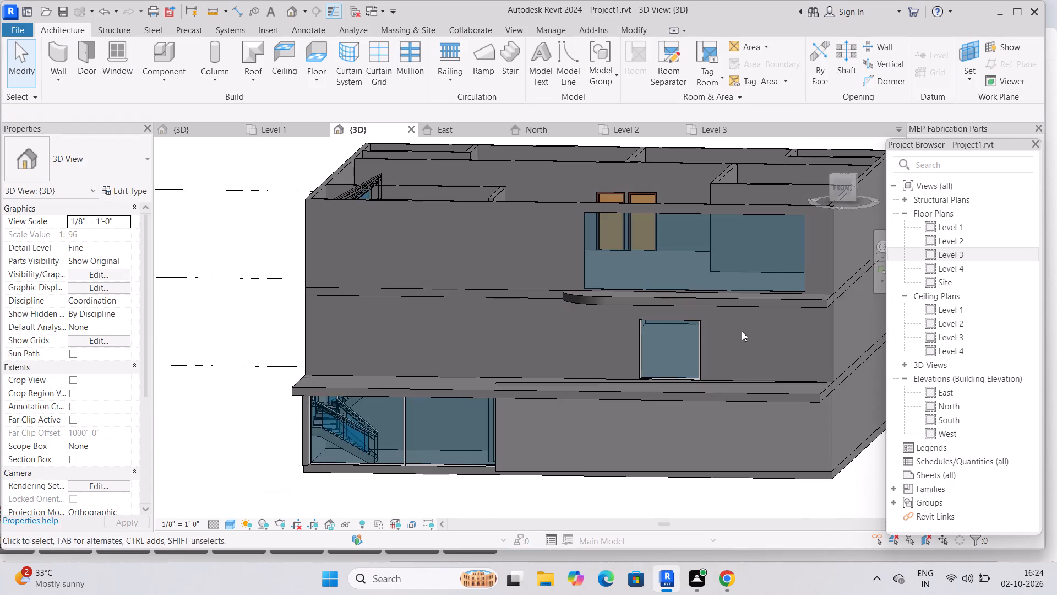
pyautogui.moveTo(751, 331); pyautogui.dragTo(766, 330, button='middle')
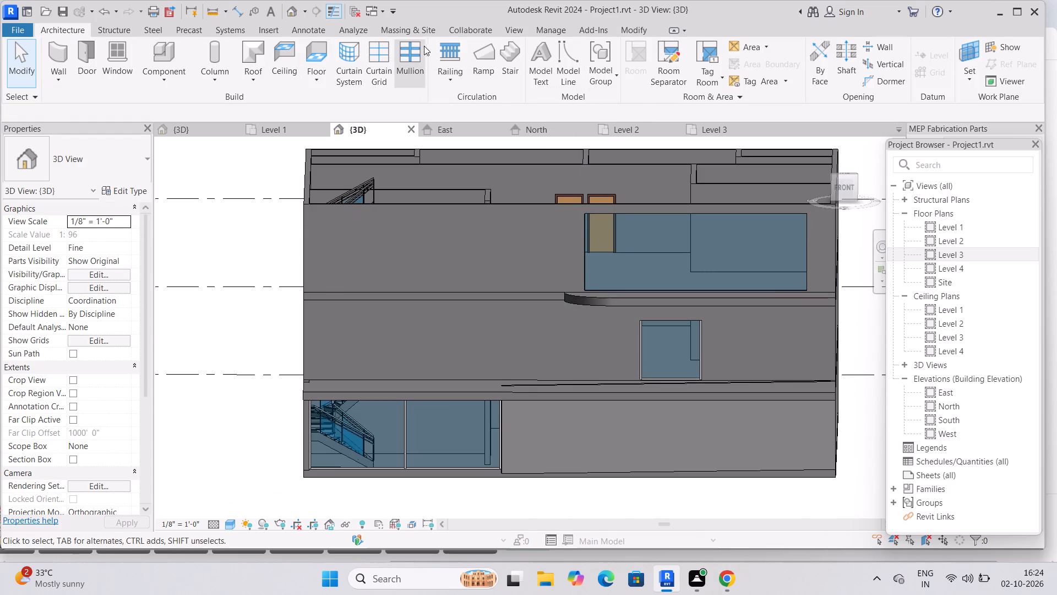
pyautogui.click(402, 54)
pyautogui.click(584, 231)
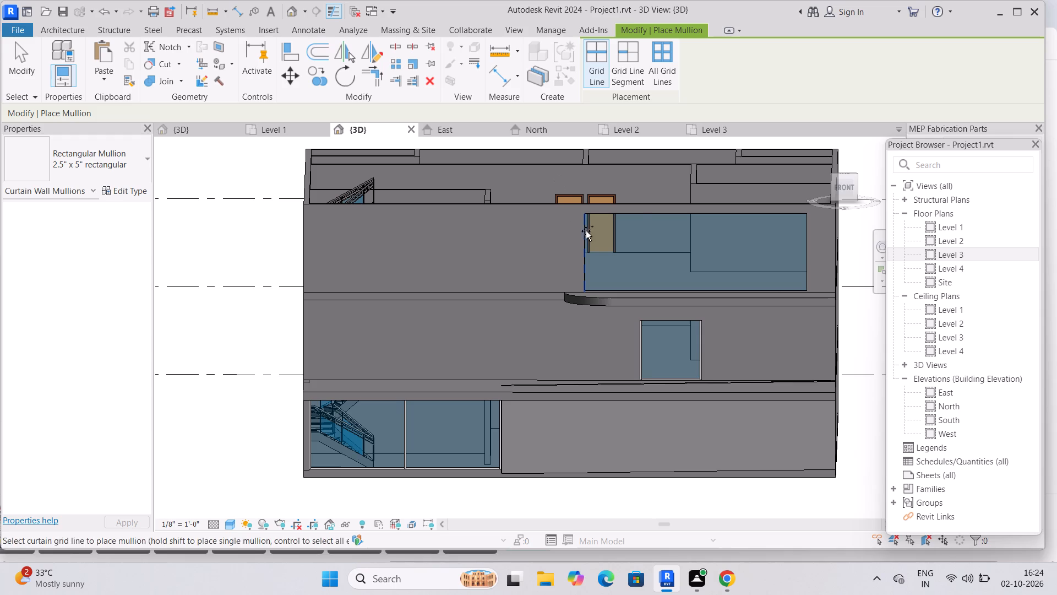
pyautogui.click(609, 214)
pyautogui.click(626, 288)
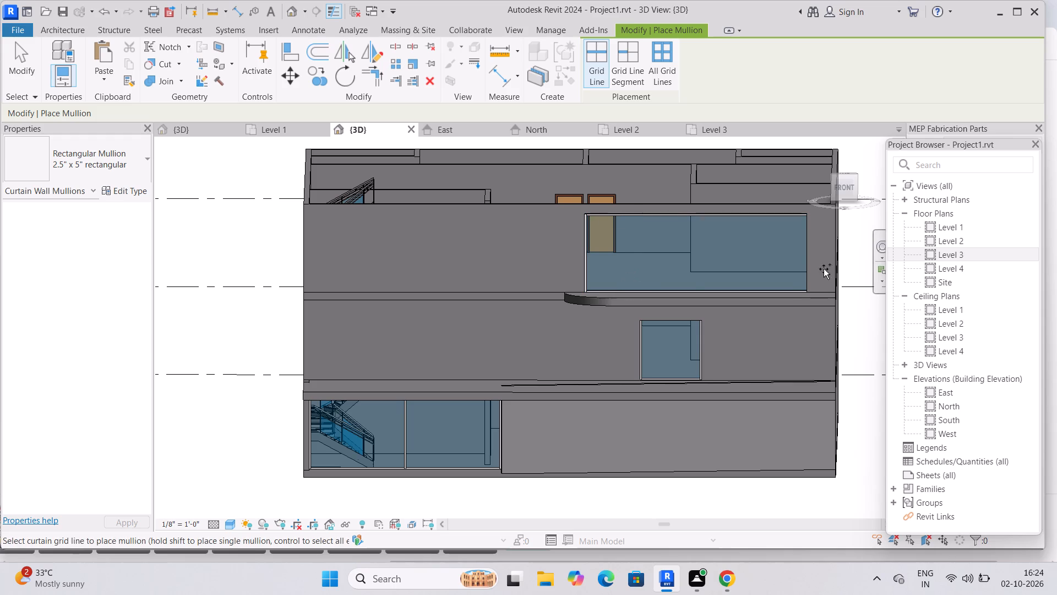
pyautogui.click(802, 261)
pyautogui.keyDown('shift'); pyautogui.moveTo(770, 372); pyautogui.dragTo(783, 368, button='middle'); pyautogui.keyUp('shift')
pyautogui.keyDown('shift'); pyautogui.moveTo(792, 387); pyautogui.dragTo(793, 365, button='middle'); pyautogui.keyUp('shift')
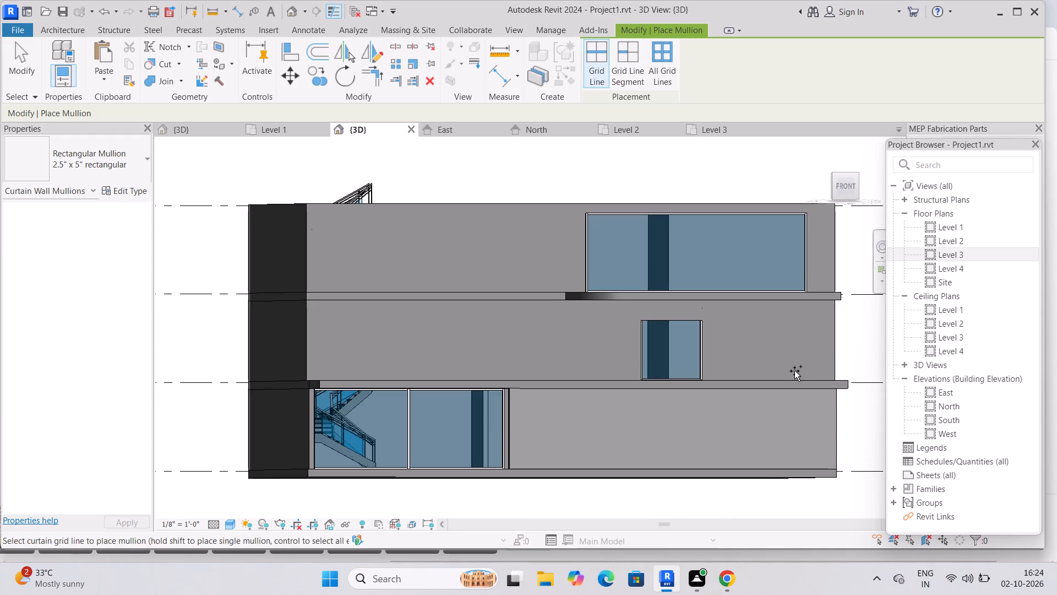
pyautogui.keyDown('shift'); pyautogui.moveTo(770, 368); pyautogui.dragTo(778, 387, button='middle'); pyautogui.keyUp('shift')
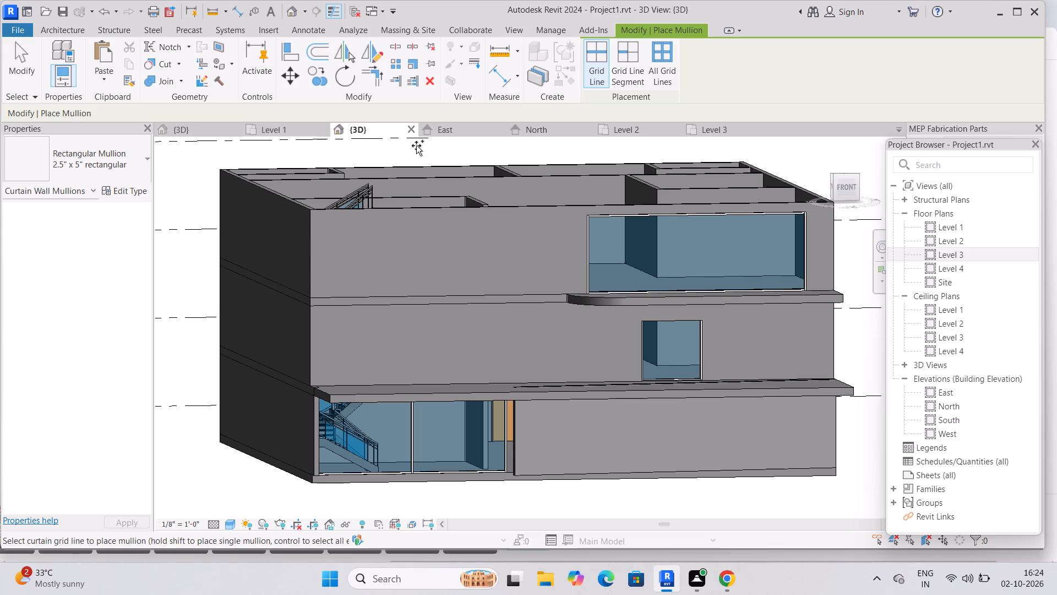
pyautogui.click(576, 398)
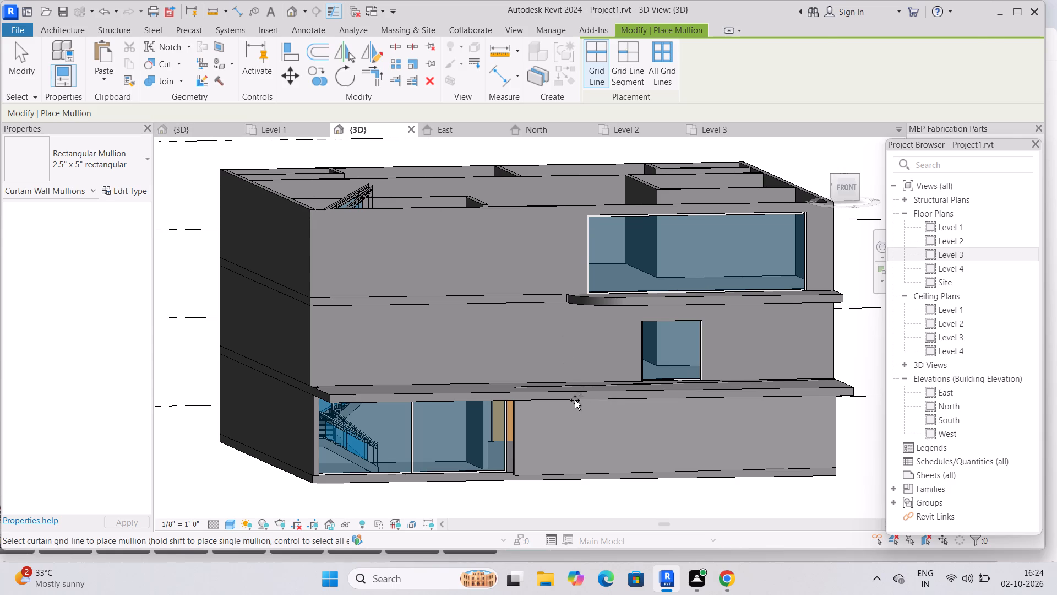
pyautogui.press('Escape')
# On the Level 2 plan, start a Handrail - Rectangular railing and sketch its path along both side edges of the projecting slab.
pyautogui.click(574, 402)
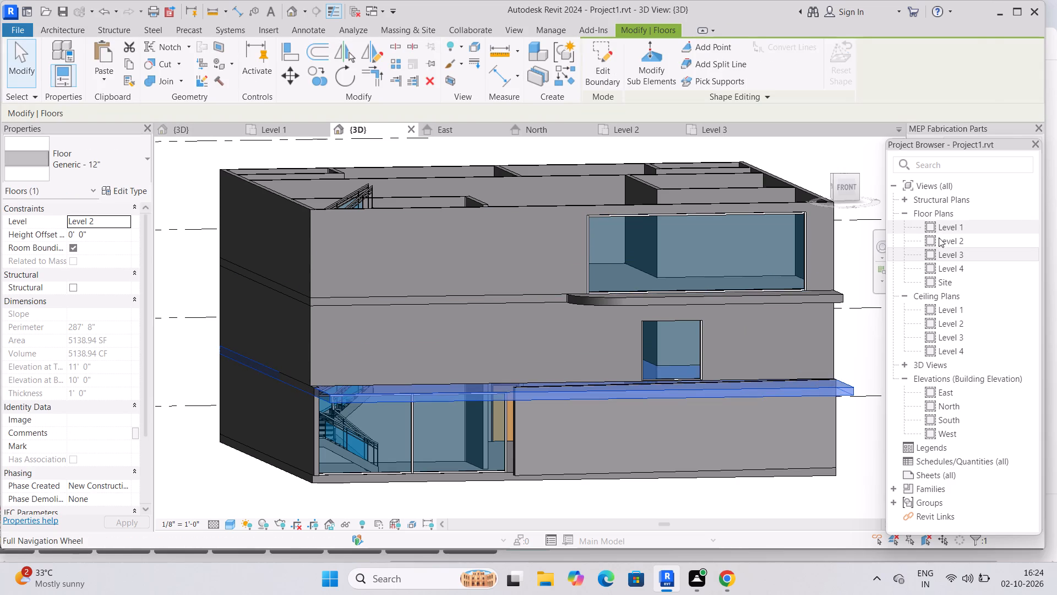
pyautogui.click(946, 247)
pyautogui.press('Return')
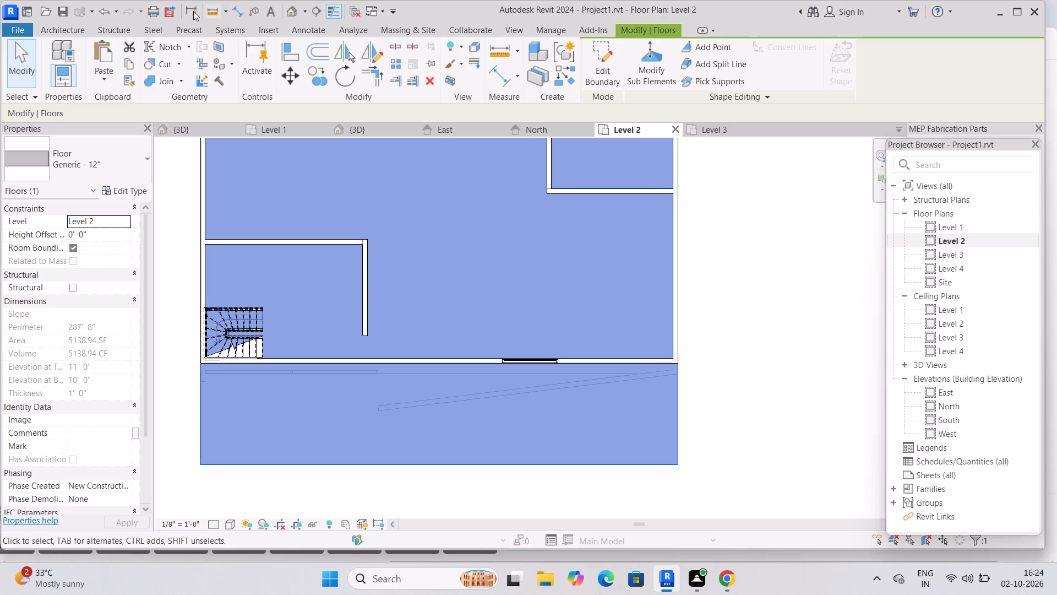
pyautogui.click(79, 34)
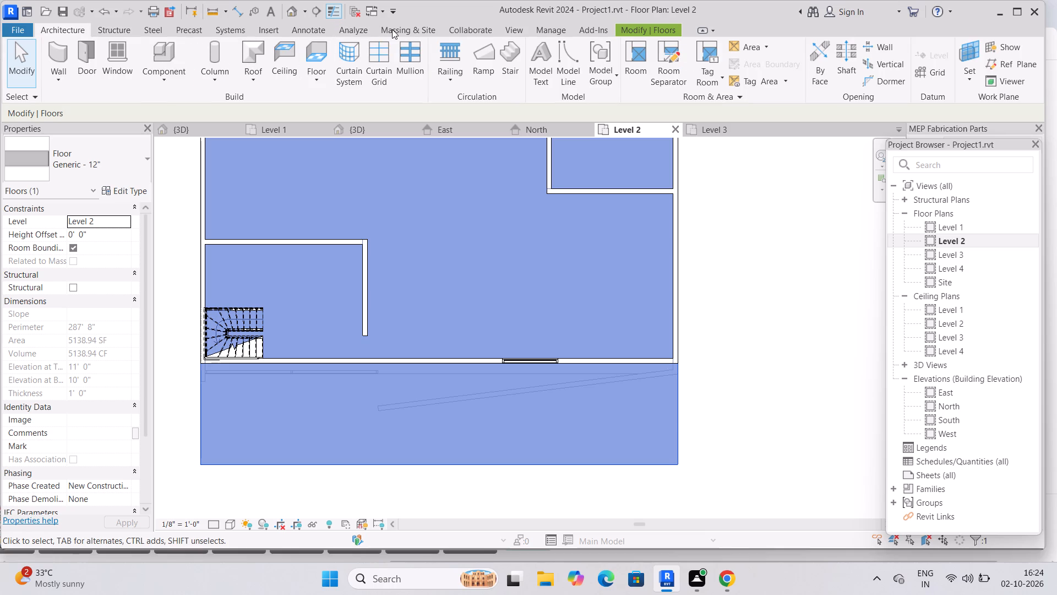
pyautogui.click(446, 60)
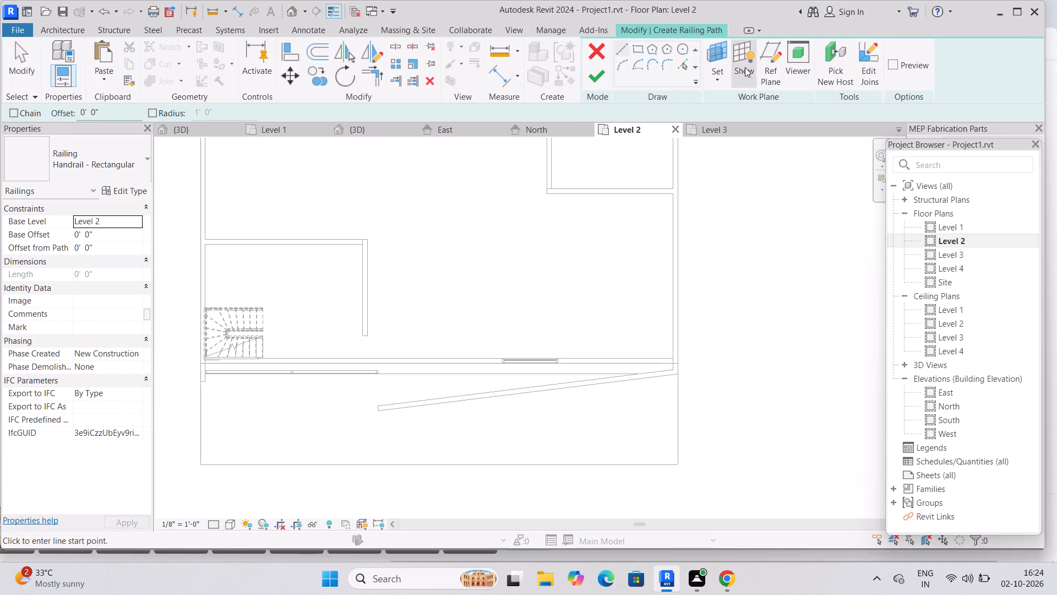
pyautogui.click(622, 51)
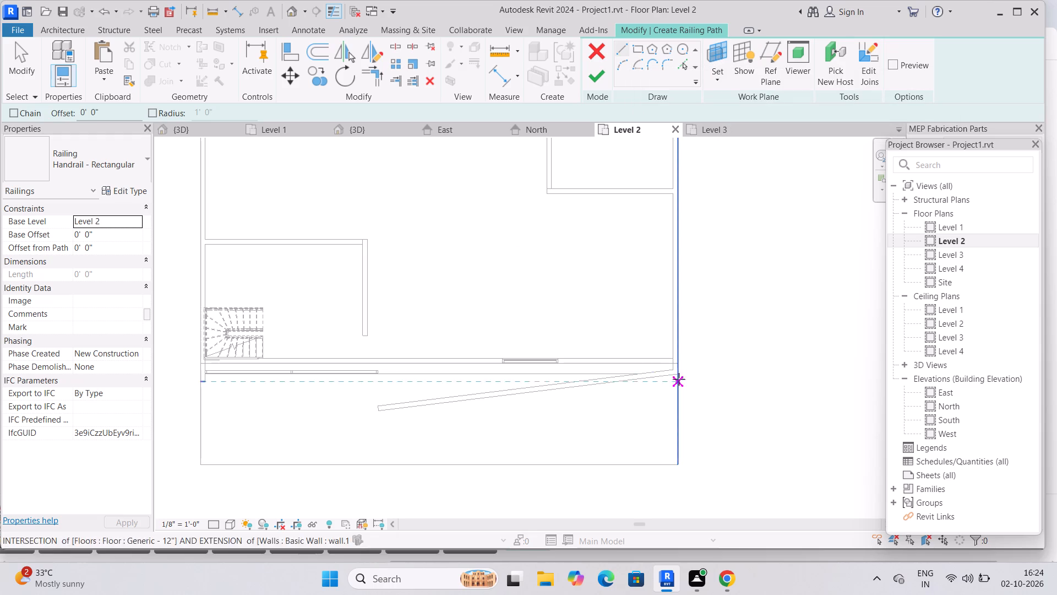
pyautogui.click(679, 365)
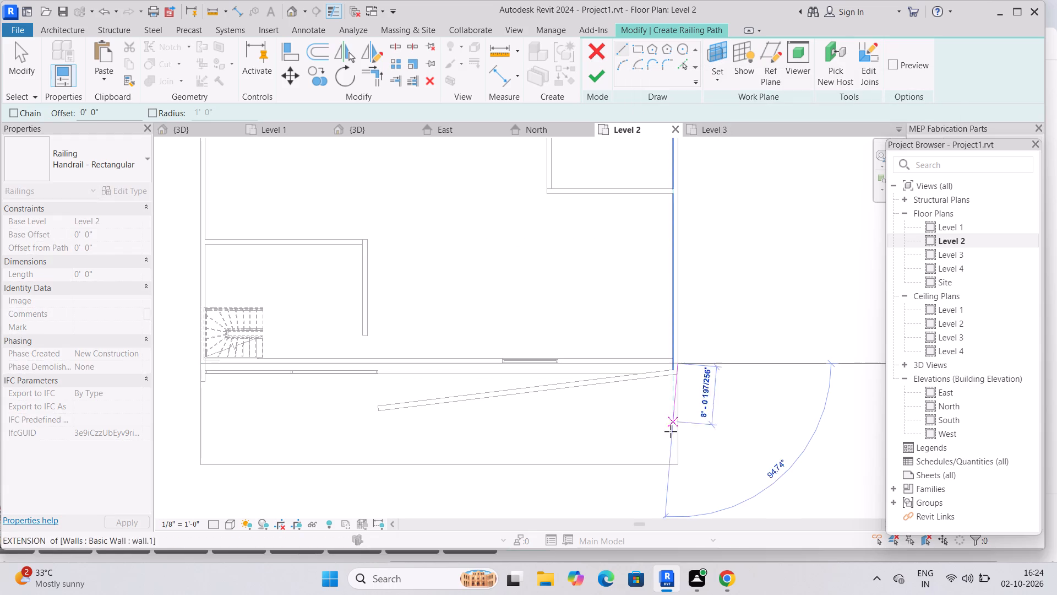
pyautogui.click(678, 462)
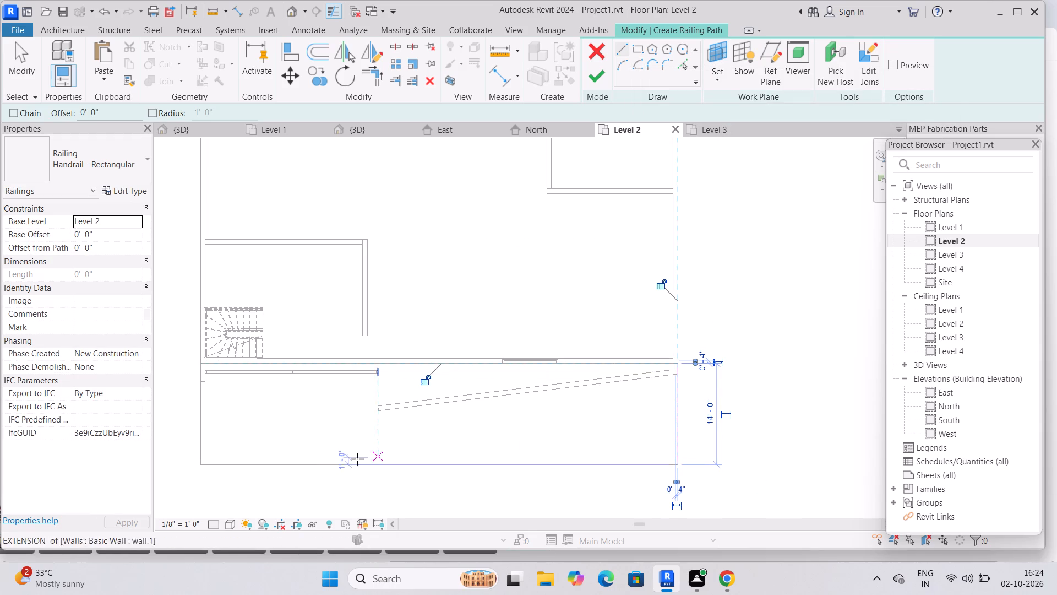
pyautogui.click(205, 466)
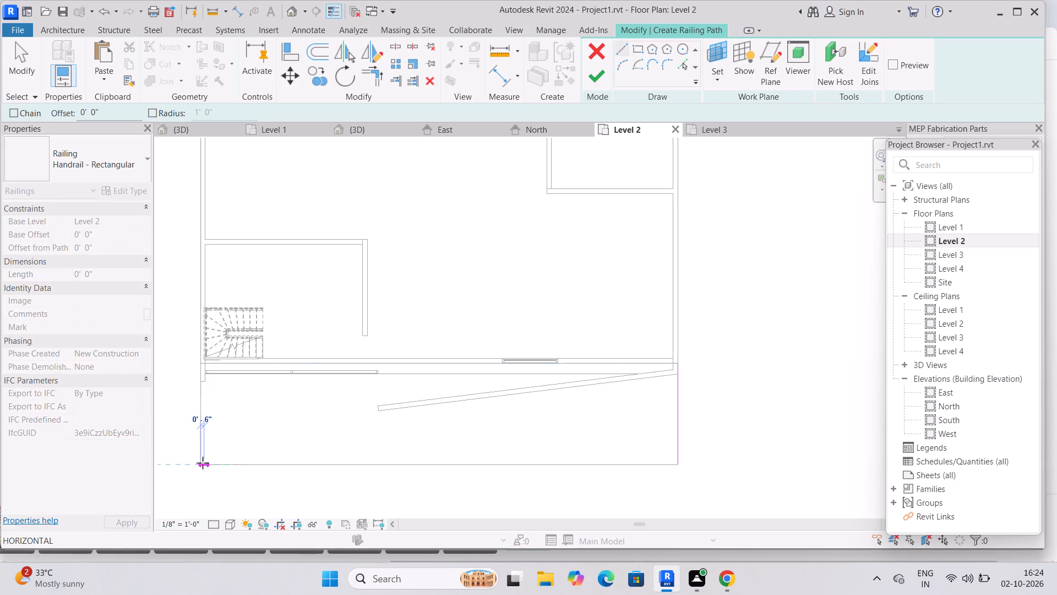
pyautogui.click(201, 370)
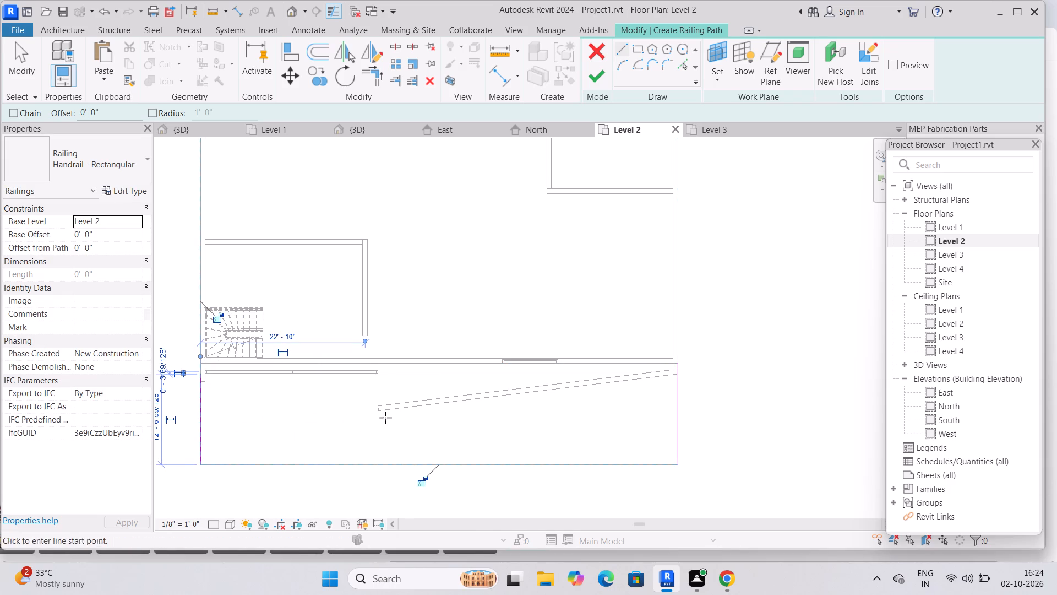
pyautogui.press('Escape')
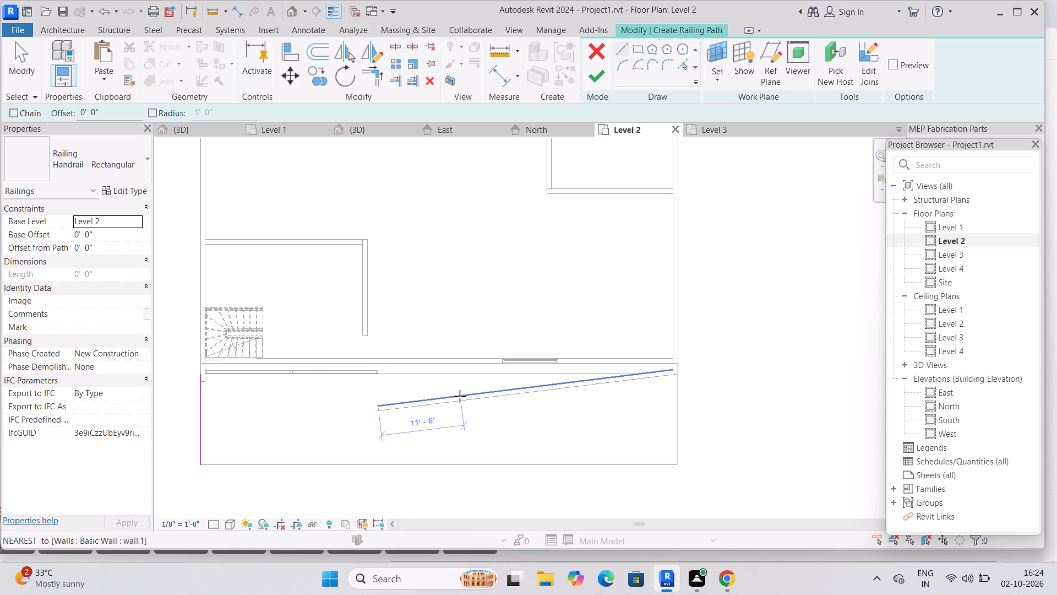
pyautogui.click(592, 77)
pyautogui.click(935, 528)
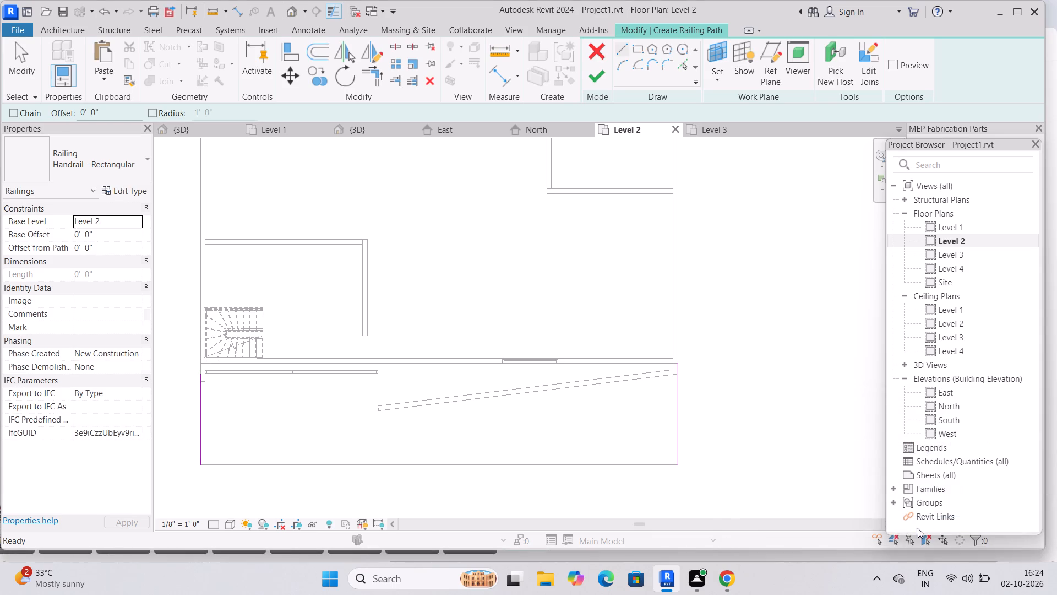
# Add the slab's full front edge to the railing path, joining both side segments, and finish the Level 2 railing.
pyautogui.click(679, 464)
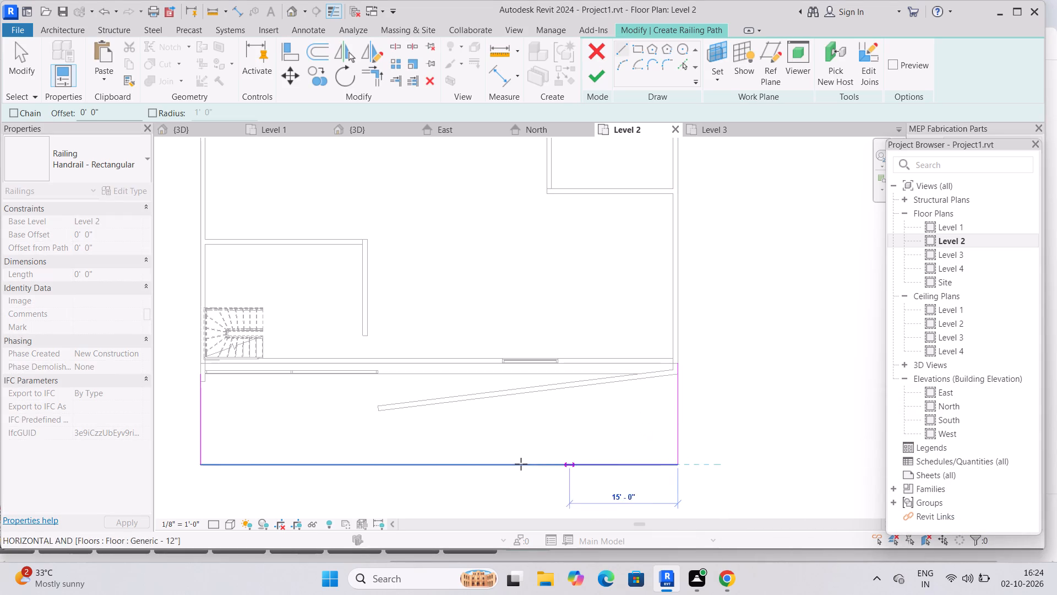
pyautogui.click(206, 462)
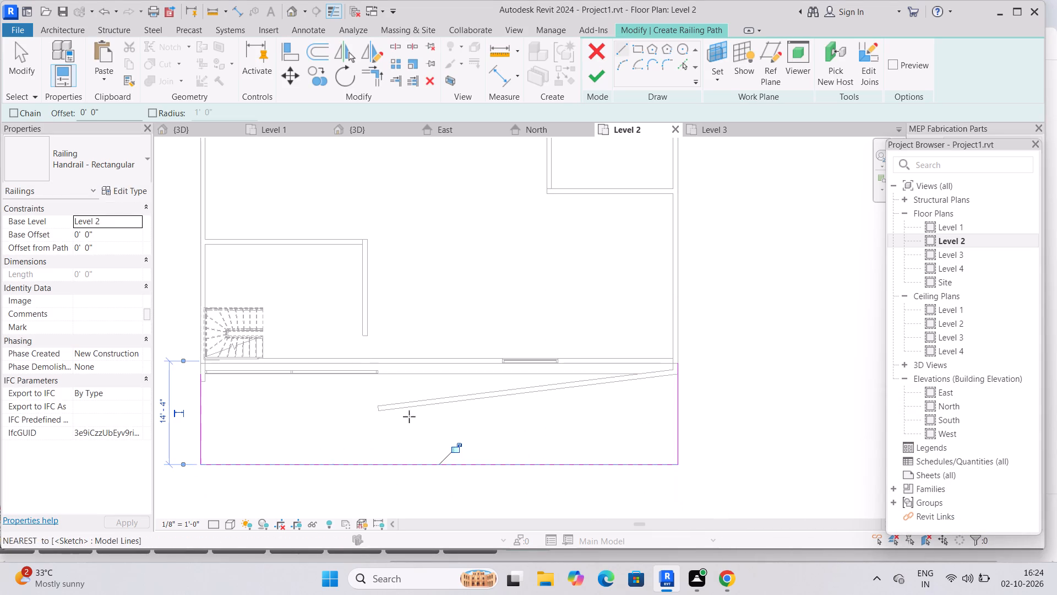
pyautogui.press('Escape')
pyautogui.click(598, 76)
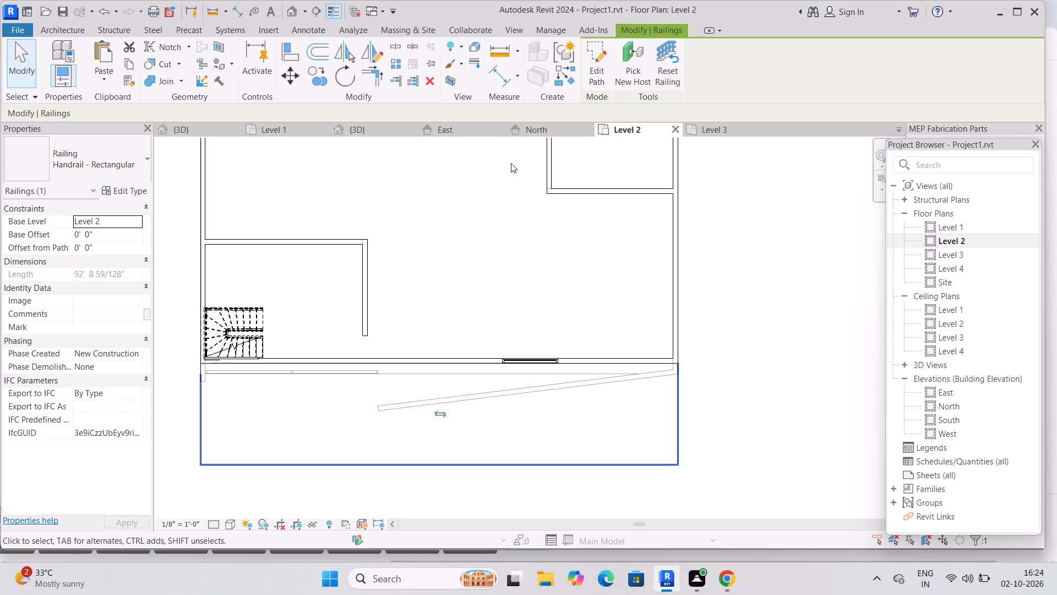
# On the Level 3 plan, create a Handrail - Rectangular railing from the projecting slab's straight and curved outer edges, and view it in 3D.
pyautogui.click(719, 131)
pyautogui.moveTo(687, 358); pyautogui.dragTo(654, 345, button='middle')
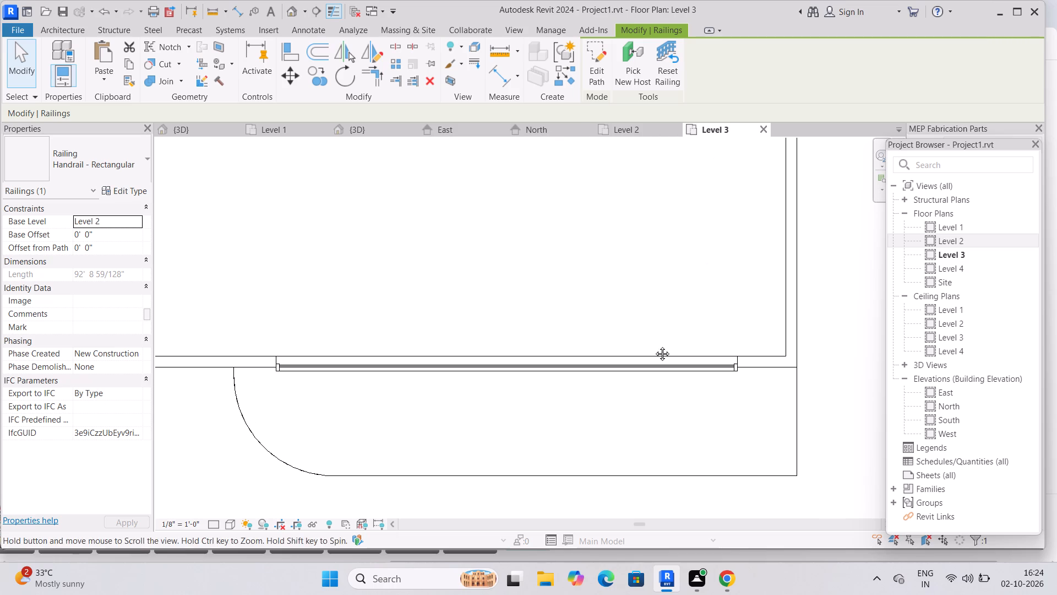
pyautogui.moveTo(654, 345); pyautogui.dragTo(654, 345, button='middle')
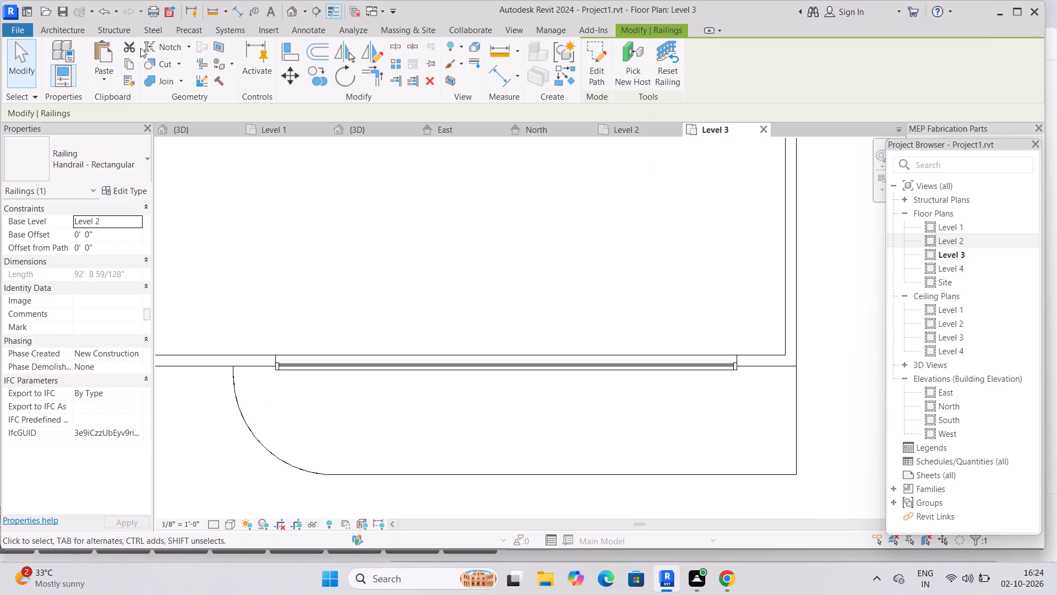
pyautogui.click(80, 33)
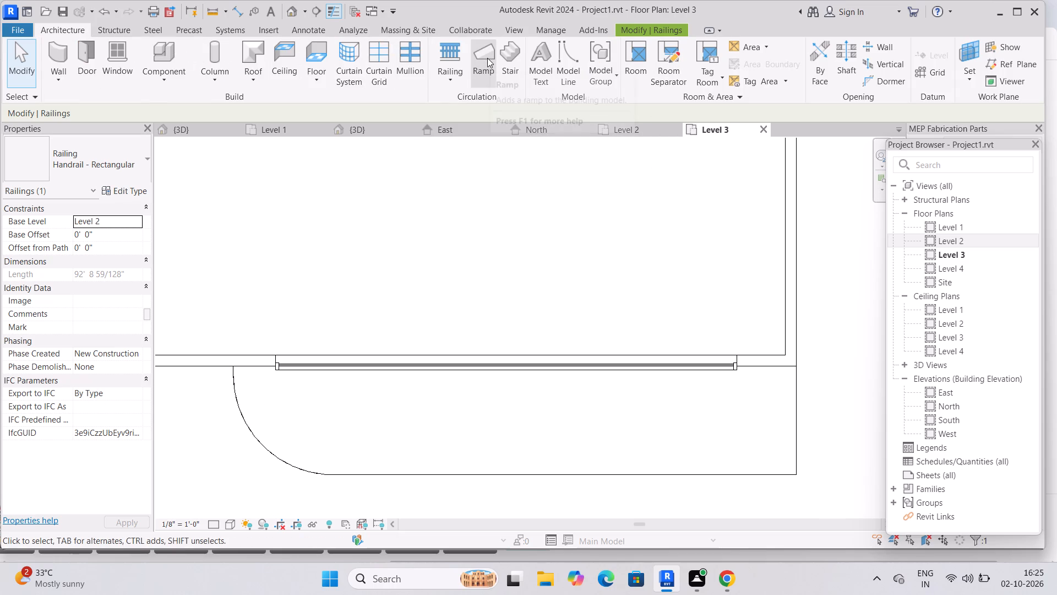
pyautogui.click(452, 56)
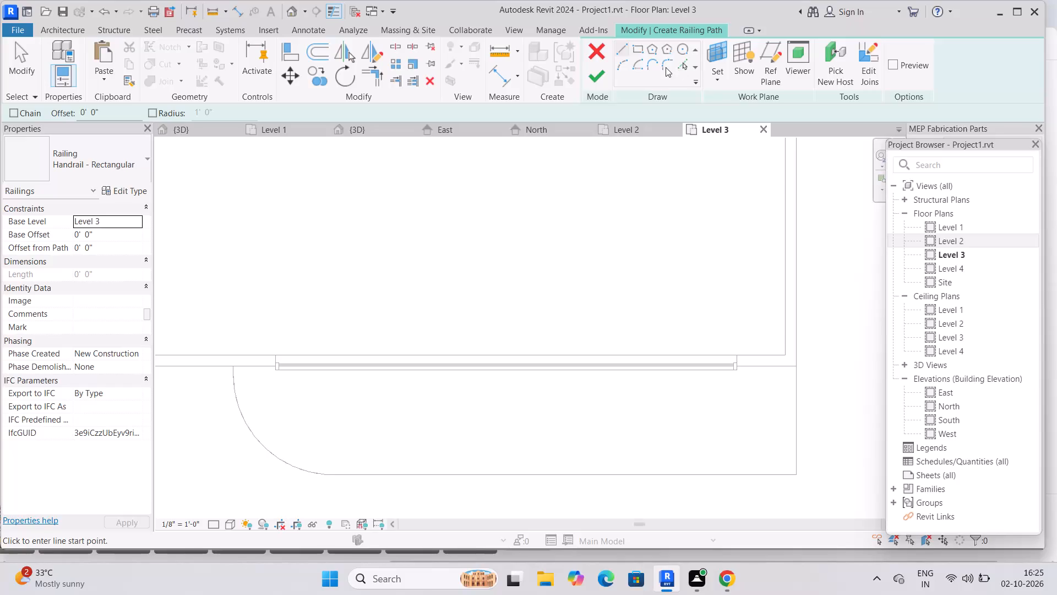
pyautogui.click(678, 67)
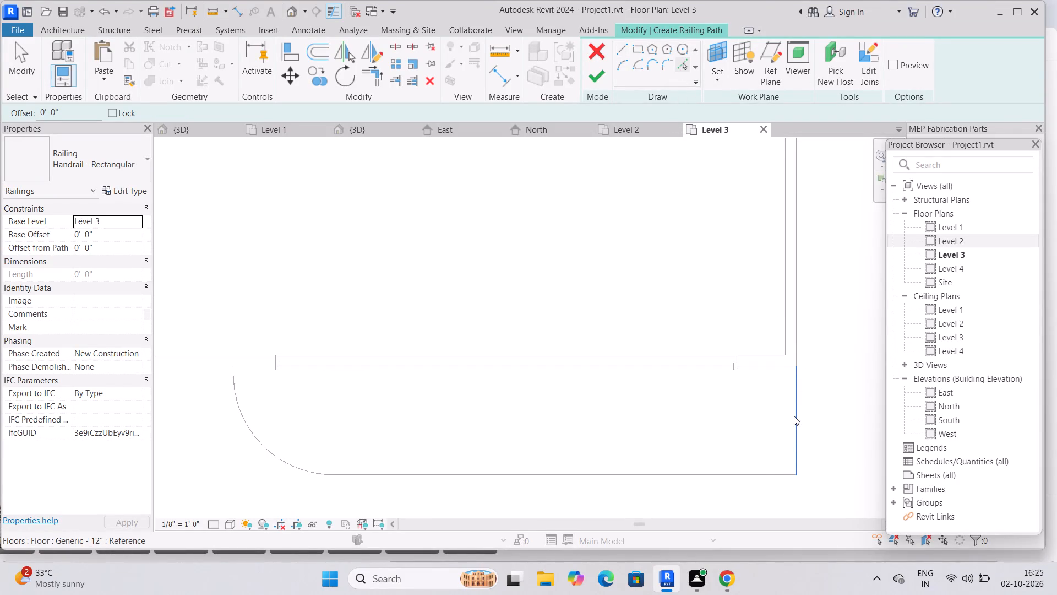
pyautogui.click(794, 416)
pyautogui.click(734, 475)
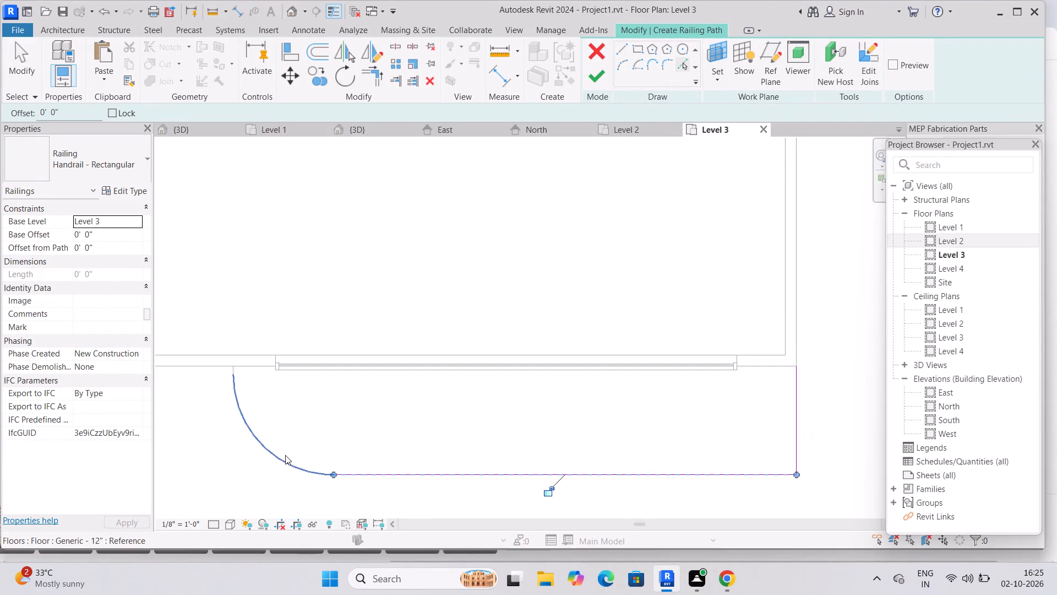
pyautogui.click(285, 455)
pyautogui.scroll(4, 226, 327)
pyautogui.scroll(4, 250, 464)
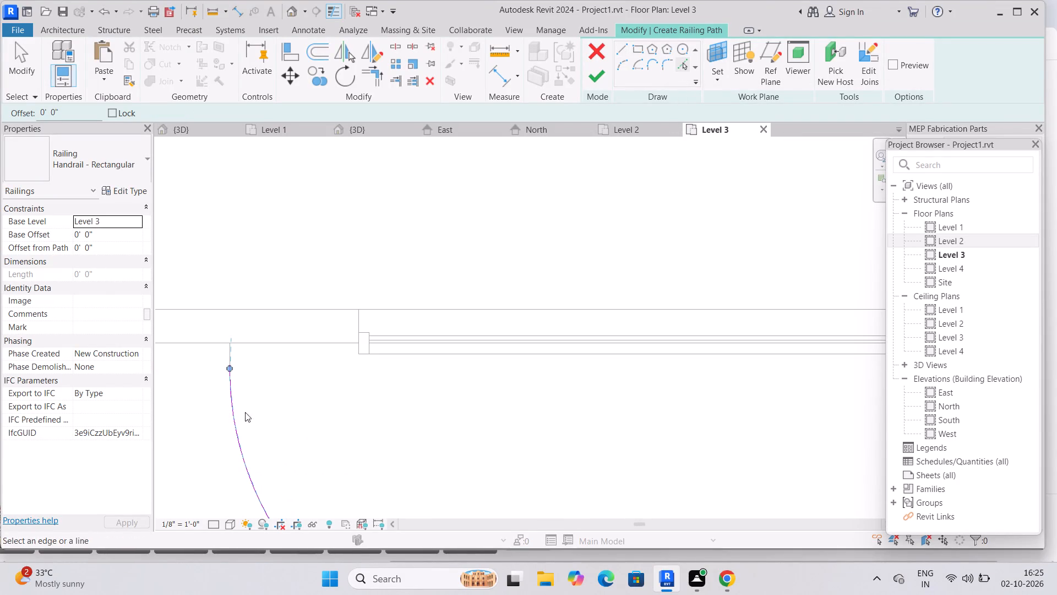
pyautogui.click(230, 356)
pyautogui.click(598, 77)
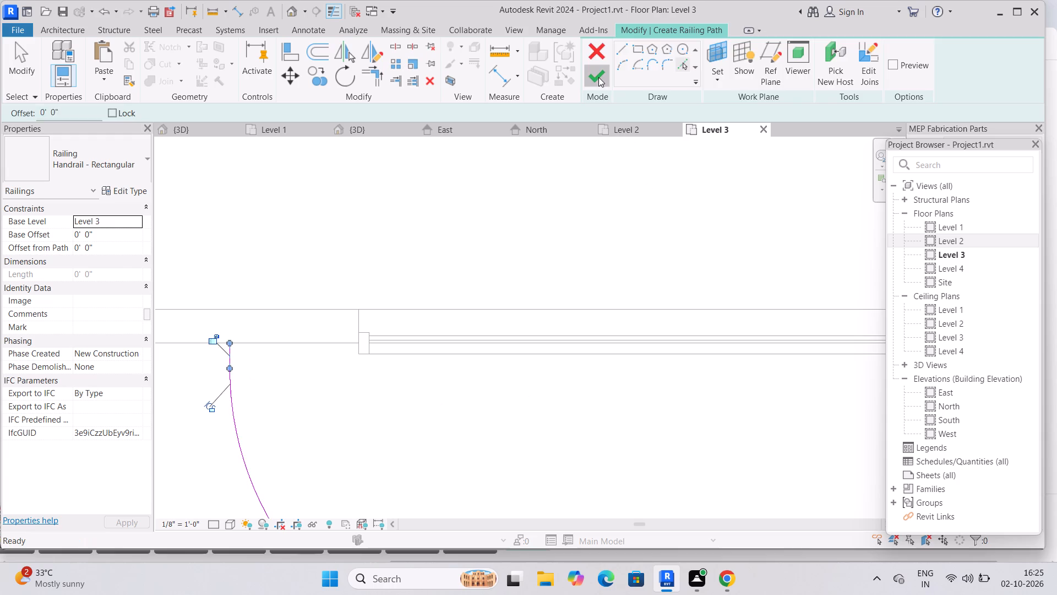
pyautogui.scroll(-3, 423, 304)
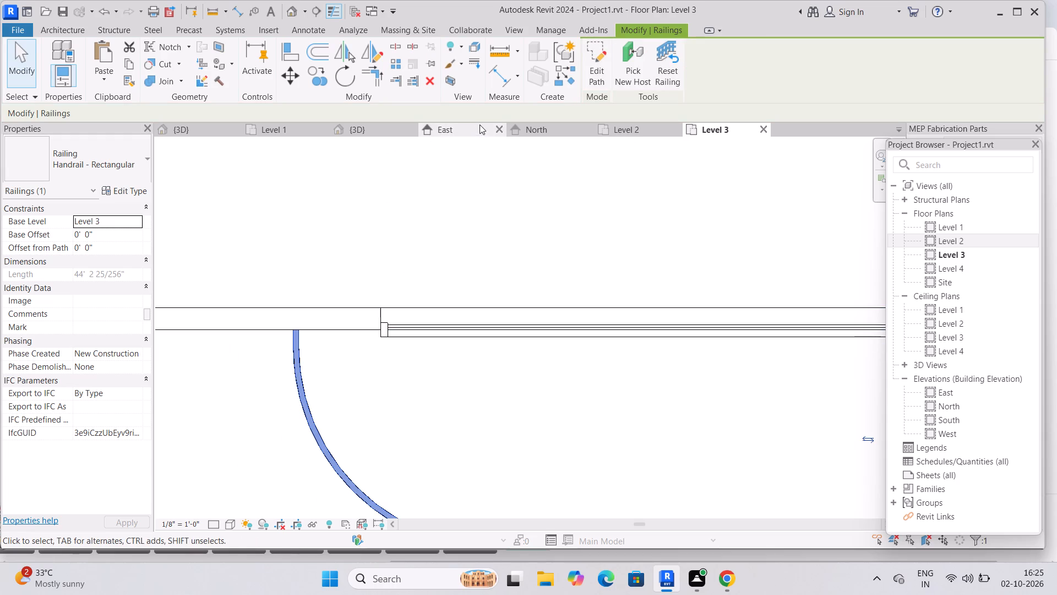
pyautogui.click(375, 133)
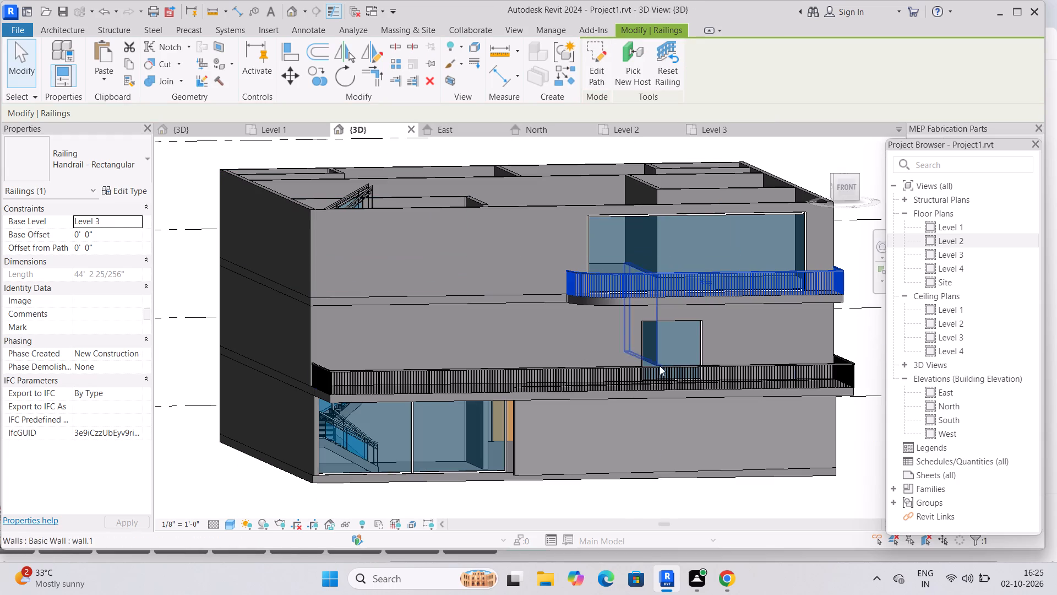
# Change the Level 2 balcony railing's type to Glass Panel - Bottom Fill.
pyautogui.press('Escape')
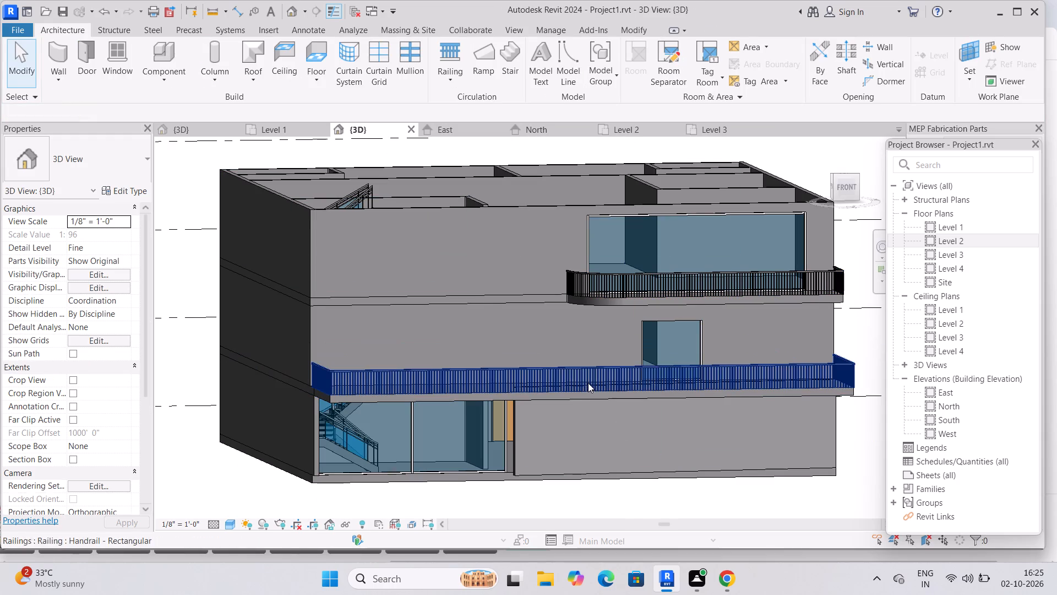
pyautogui.click(588, 381)
pyautogui.press('Escape')
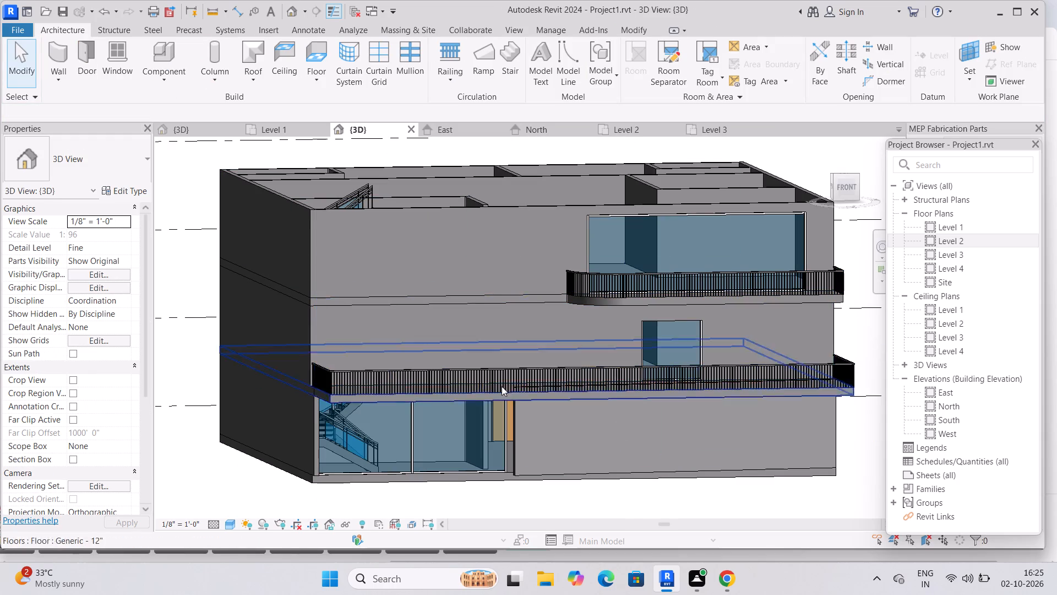
pyautogui.click(434, 374)
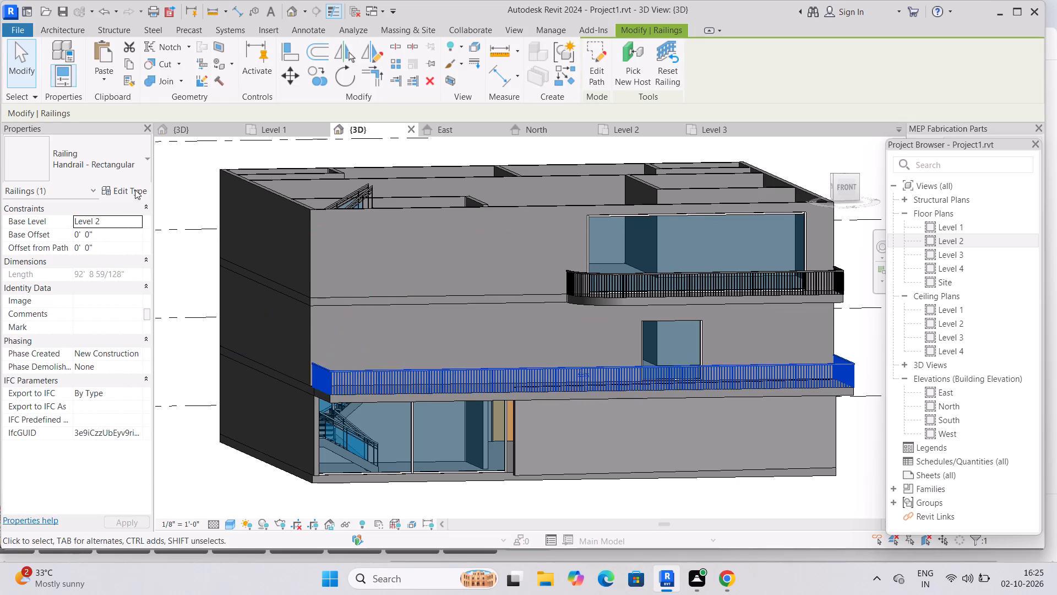
pyautogui.click(129, 170)
pyautogui.click(102, 240)
pyautogui.click(124, 175)
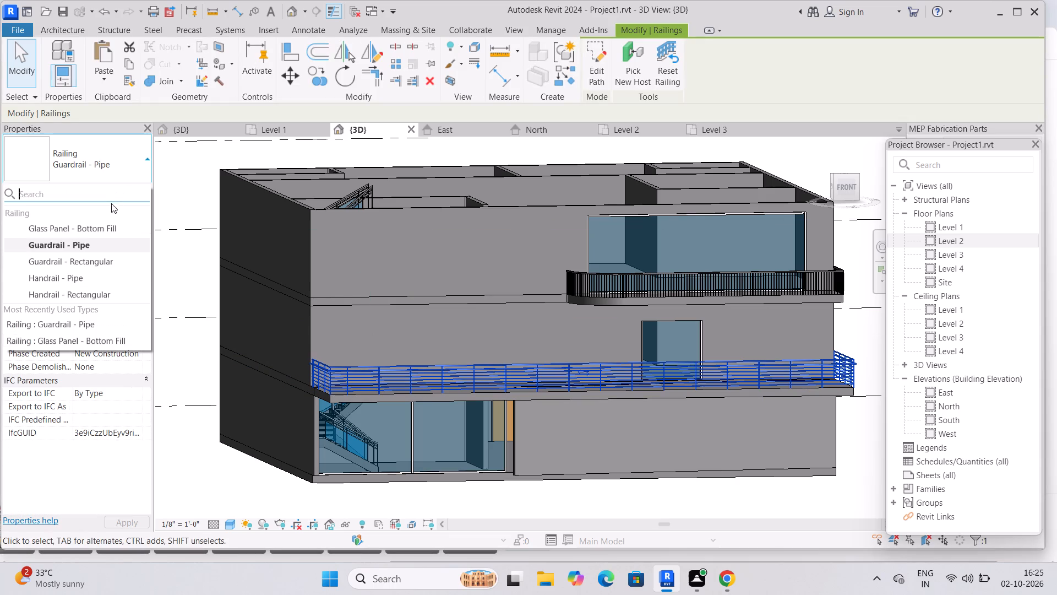
pyautogui.click(103, 227)
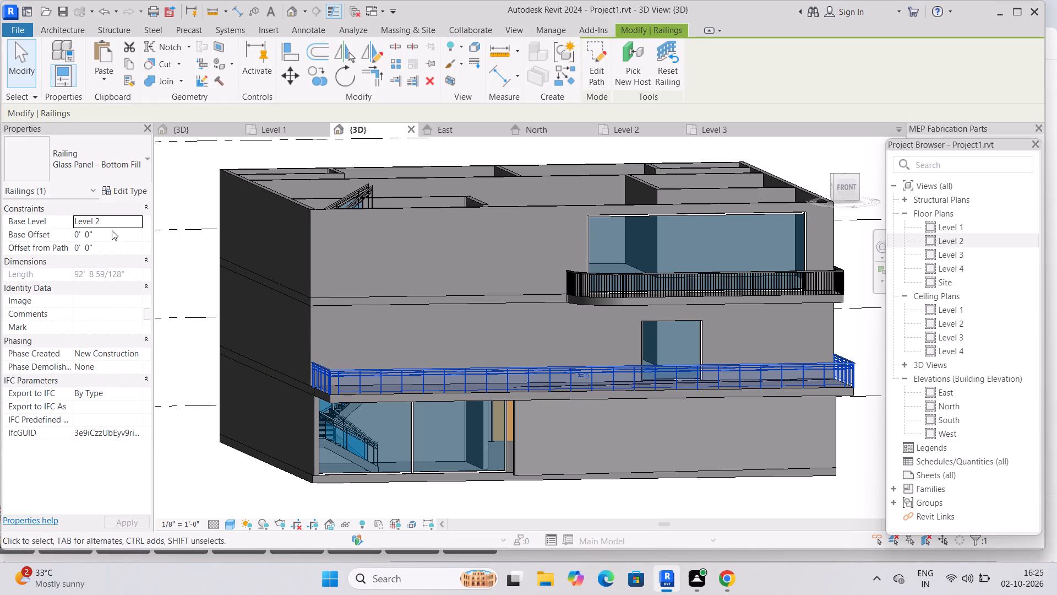
# Change the Level 3 rounded balcony railing's type to Glass Panel - Bottom Fill.
pyautogui.click(695, 278)
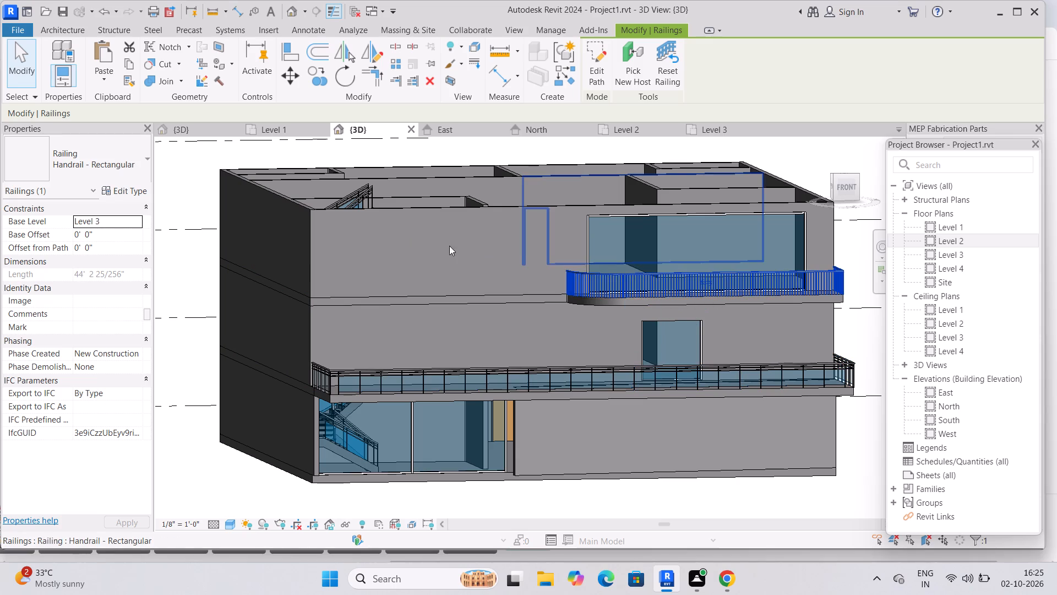
pyautogui.click(122, 166)
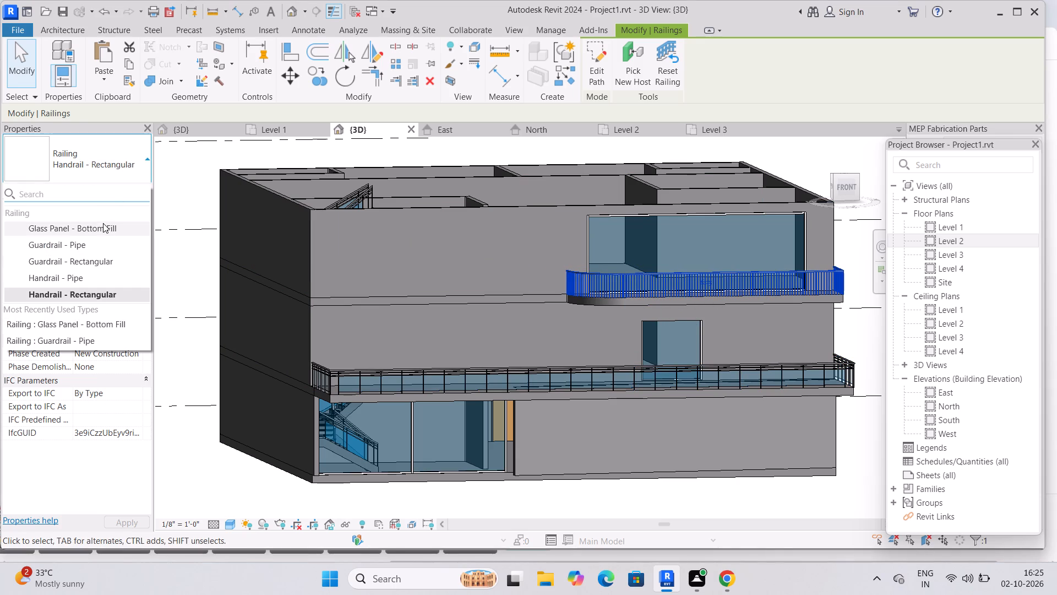
pyautogui.click(102, 228)
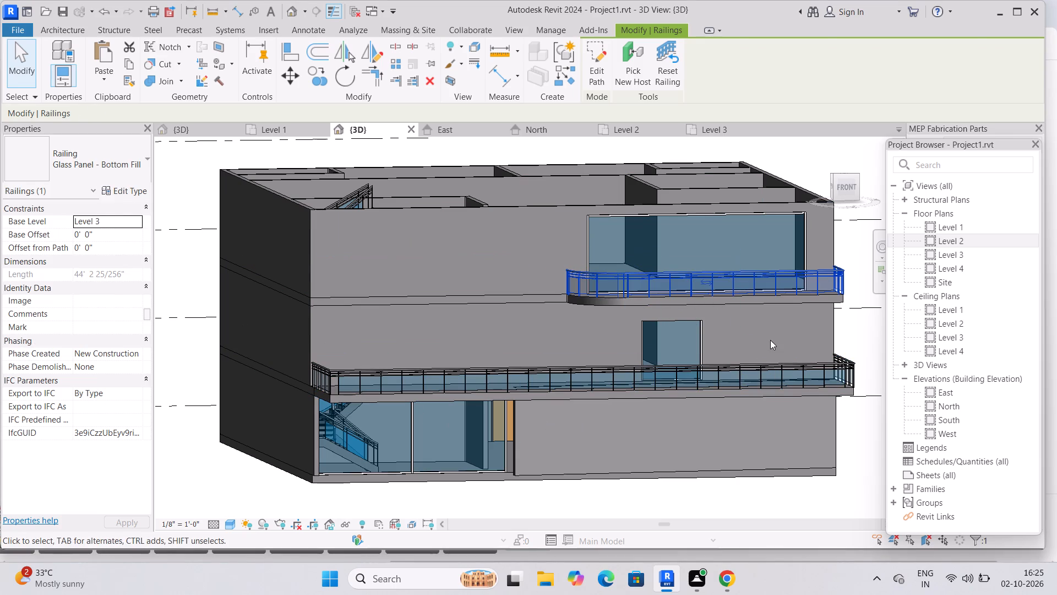
pyautogui.click(770, 340)
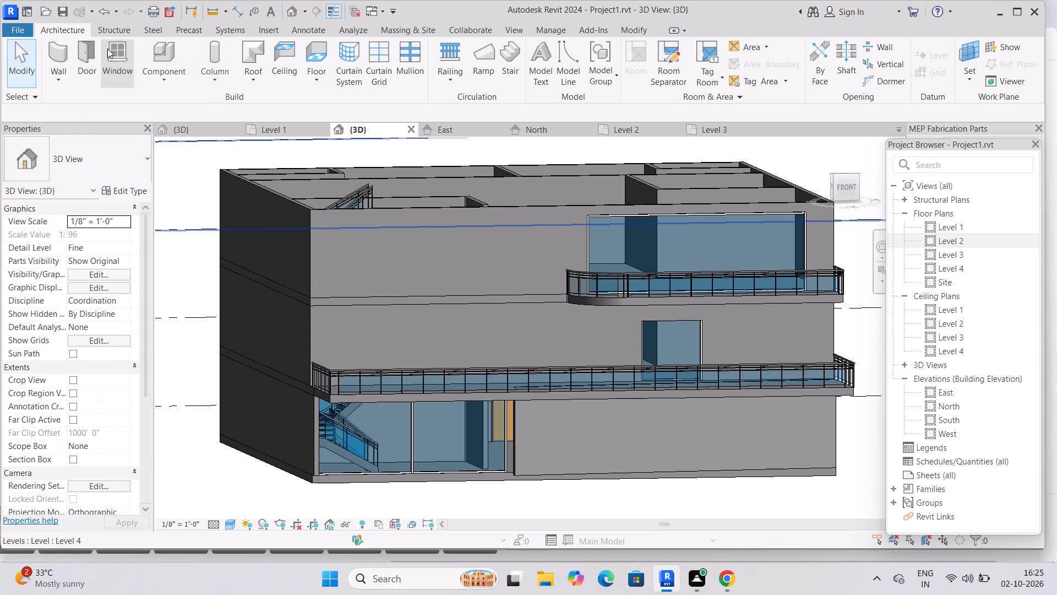
# Place three Window-Casement-Double 41" x 53" windows on the front facade: two on Level 2 and one above on Level 3.
pyautogui.click(127, 50)
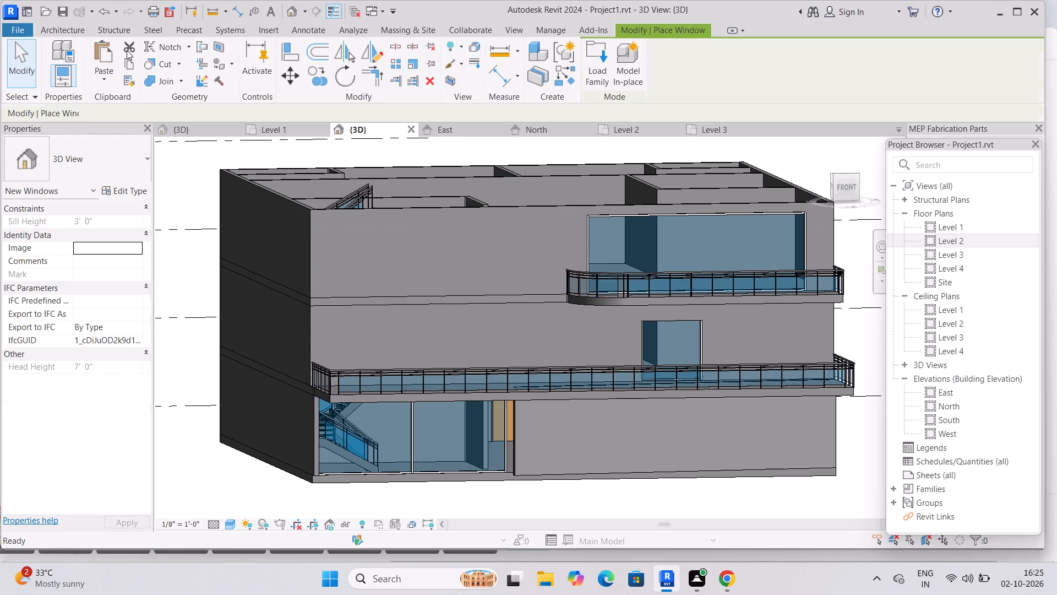
pyautogui.click(133, 144)
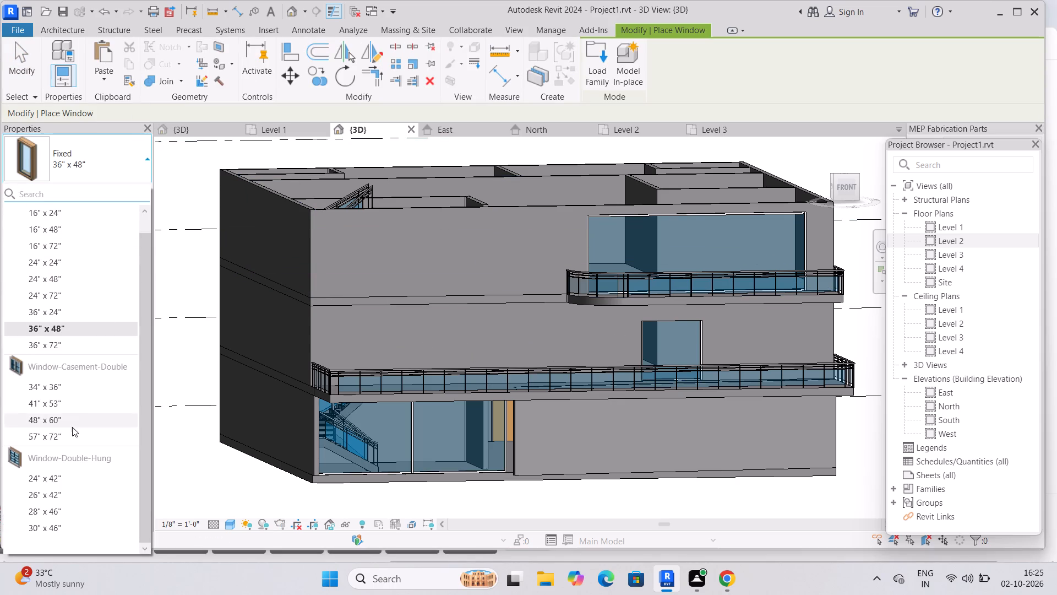
pyautogui.click(73, 405)
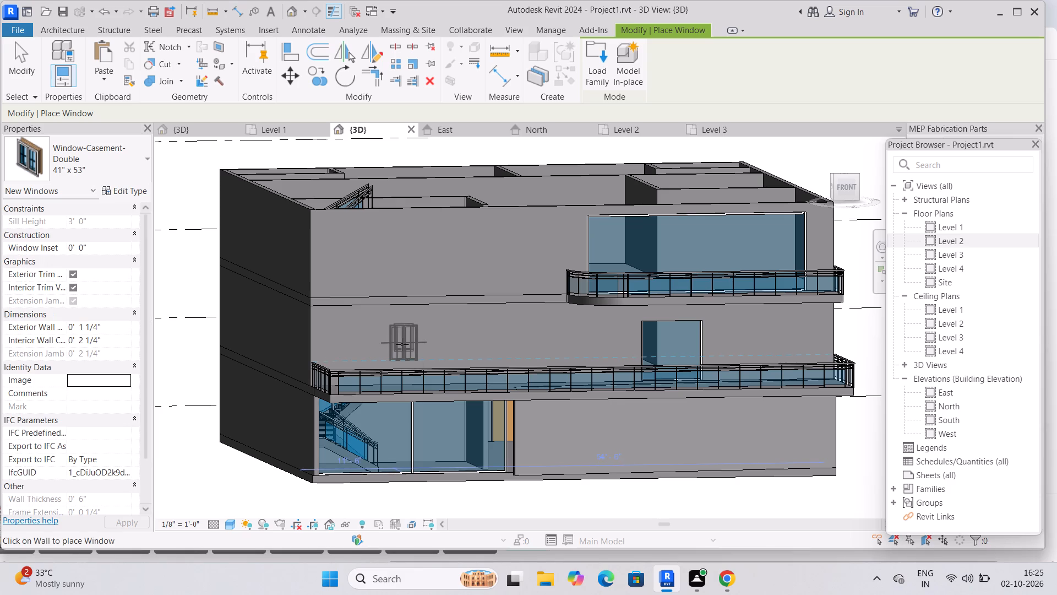
pyautogui.click(402, 344)
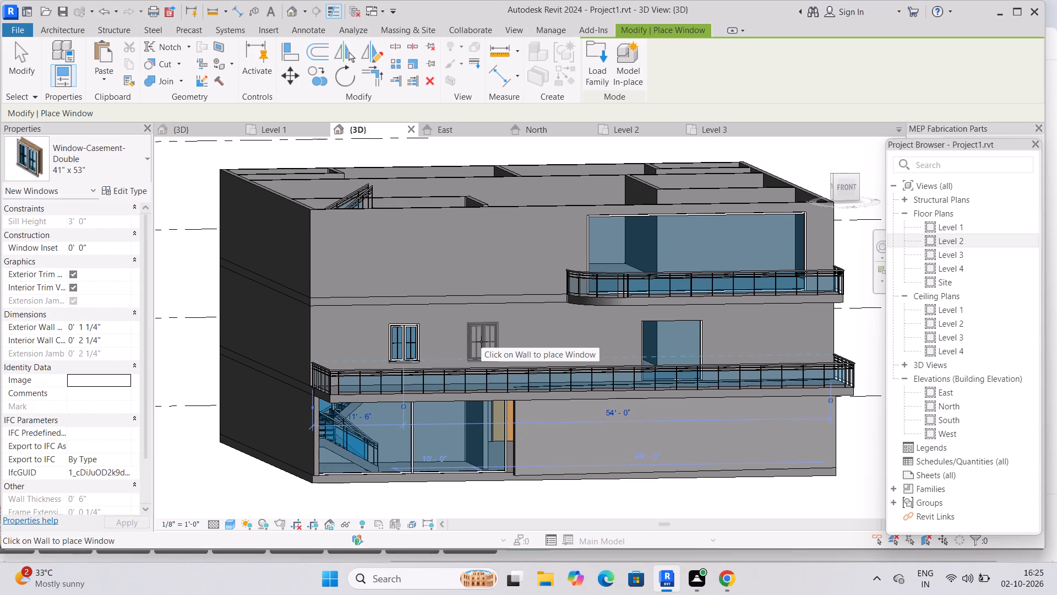
pyautogui.click(481, 342)
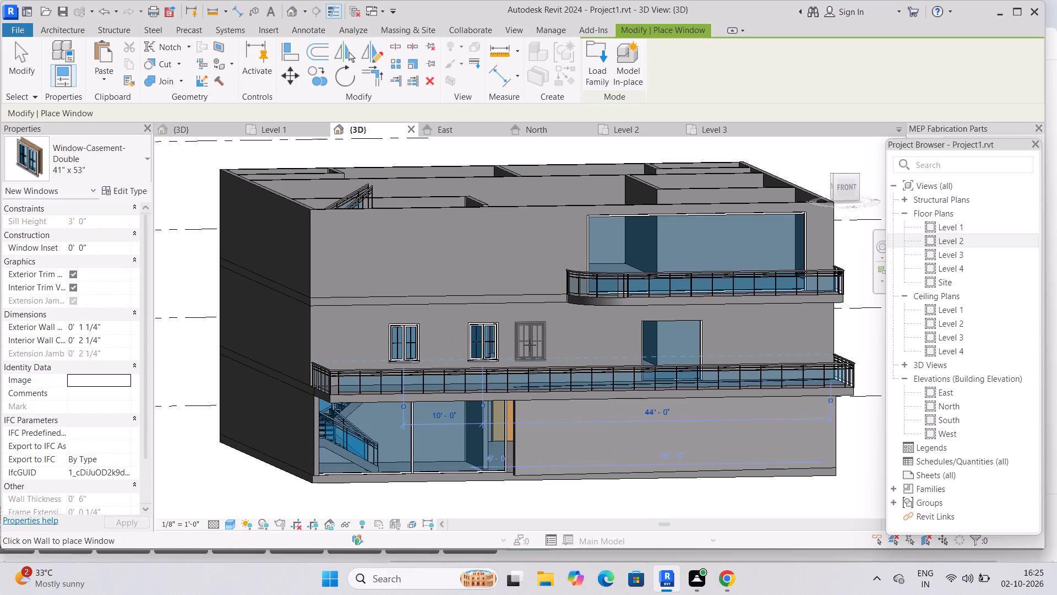
pyautogui.click(477, 253)
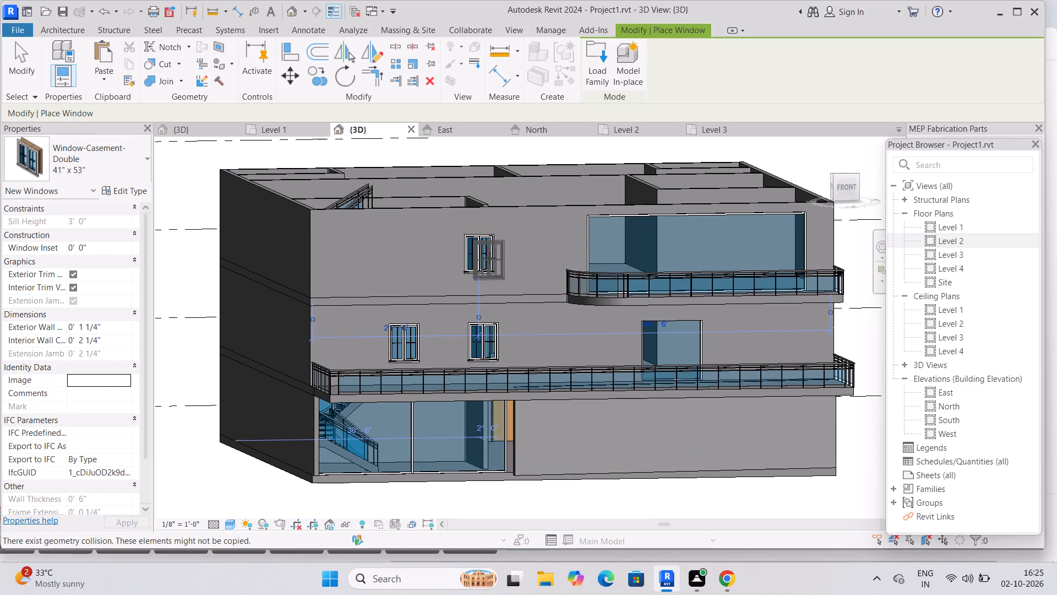
pyautogui.press('Escape')
pyautogui.press('Escape')
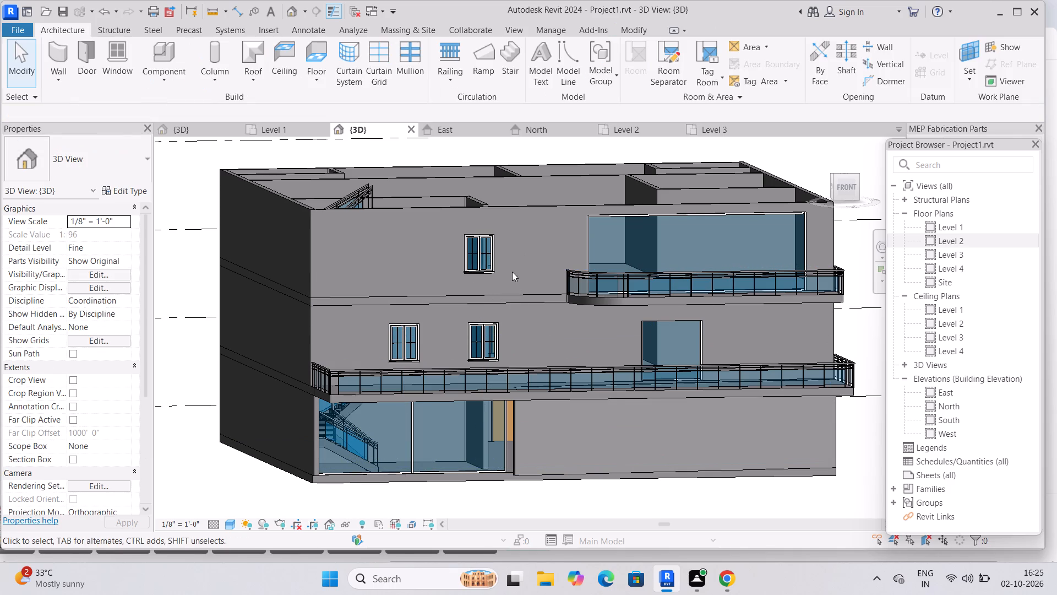
# Nudge the Level 3 casement window sideways along the wall to midway between the two Level 2 windows below.
pyautogui.click(484, 261)
pyautogui.press('Left')
pyautogui.press('Left')
pyautogui.press('Left')
pyautogui.press('Left')
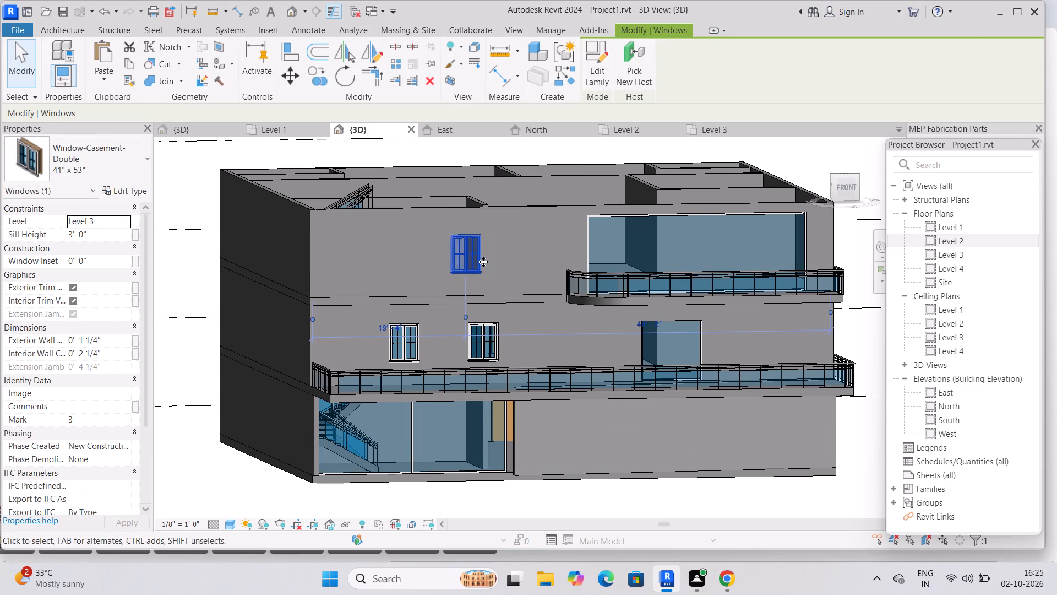
pyautogui.press('Left')
pyautogui.press('Left')
pyautogui.press('Left')
pyautogui.press('Left')
pyautogui.press('Left')
pyautogui.press('Left')
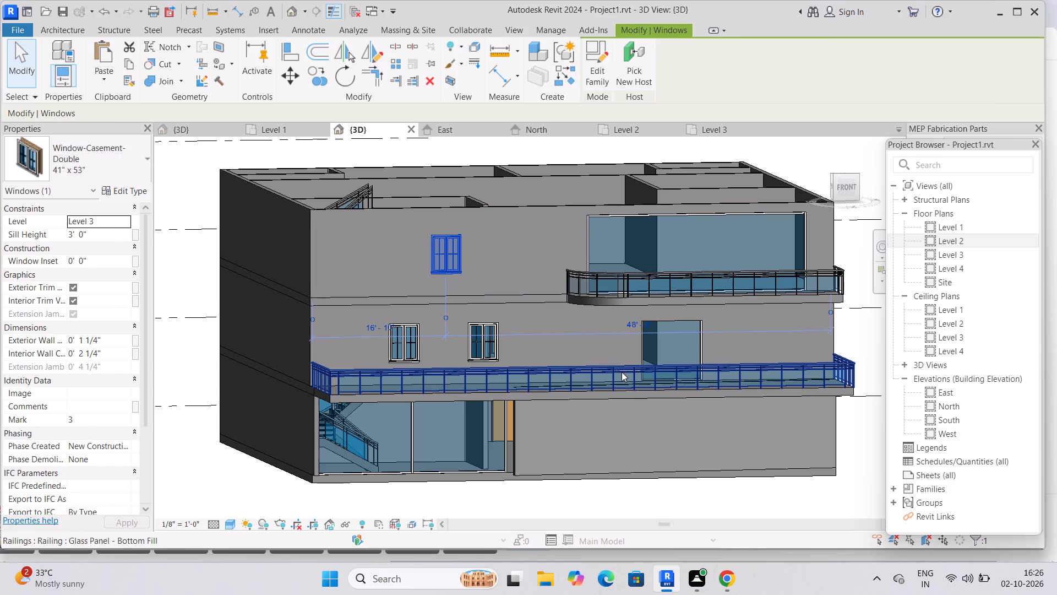
pyautogui.click(568, 329)
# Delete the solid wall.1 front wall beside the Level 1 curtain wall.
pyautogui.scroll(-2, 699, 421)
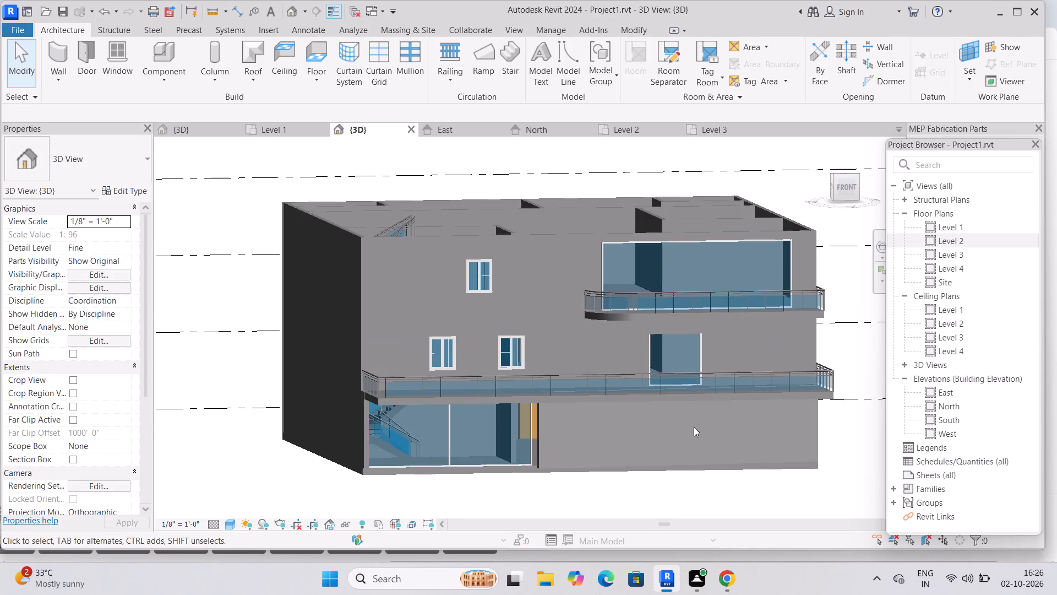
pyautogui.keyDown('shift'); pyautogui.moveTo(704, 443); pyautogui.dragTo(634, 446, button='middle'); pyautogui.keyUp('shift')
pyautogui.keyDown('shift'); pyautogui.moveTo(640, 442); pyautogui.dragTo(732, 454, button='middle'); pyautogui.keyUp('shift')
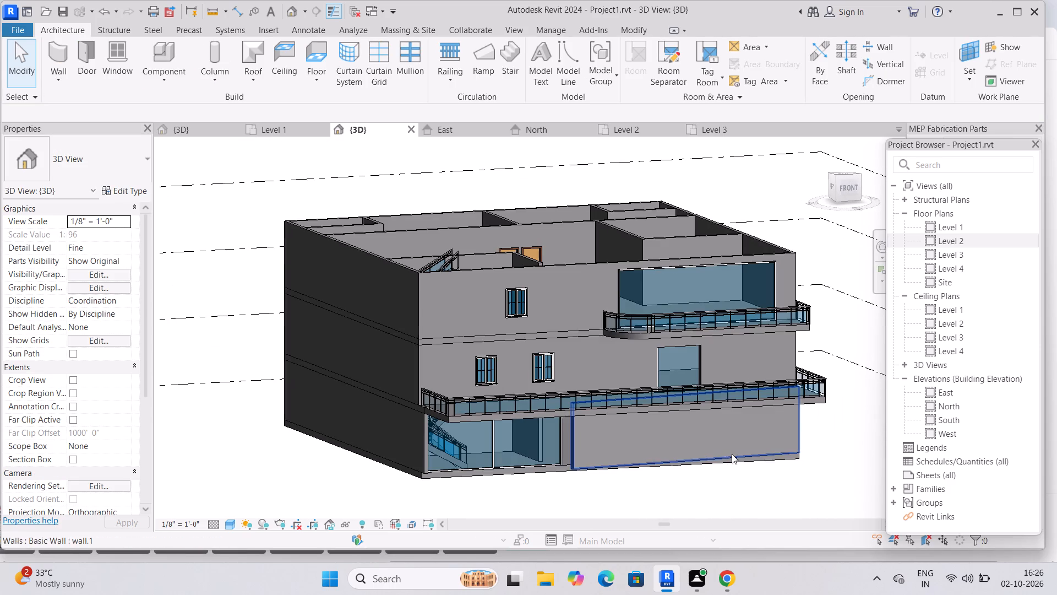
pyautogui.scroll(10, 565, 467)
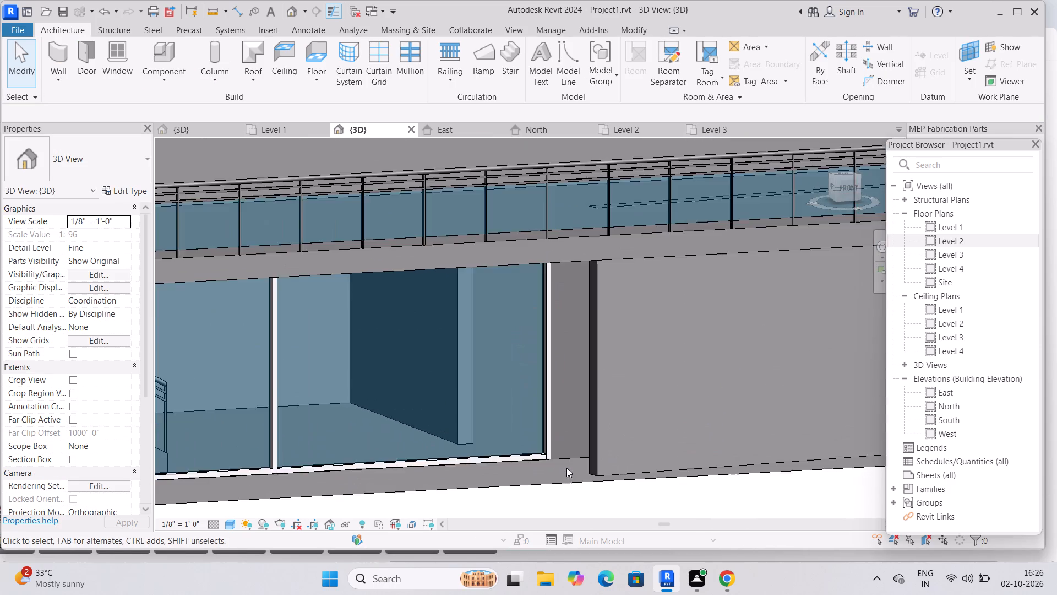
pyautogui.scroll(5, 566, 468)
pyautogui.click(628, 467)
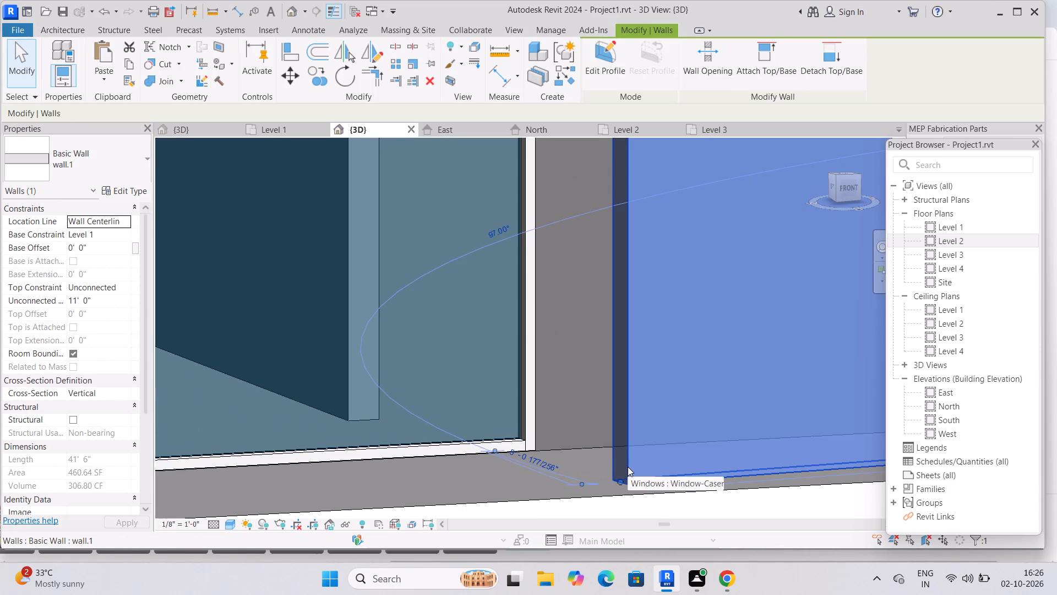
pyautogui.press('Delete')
# Examine the opened Level 1 front, its interior walls, door and slab edge from several angles.
pyautogui.scroll(-2, 608, 306)
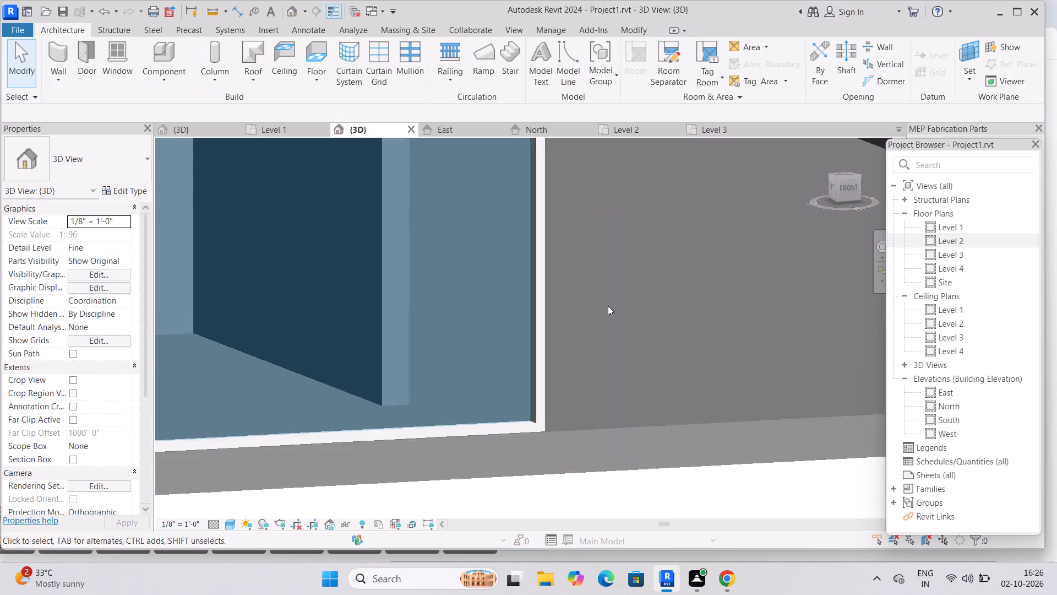
pyautogui.scroll(-3, 608, 306)
pyautogui.scroll(-3, 651, 313)
pyautogui.moveTo(667, 322); pyautogui.dragTo(595, 312, button='middle')
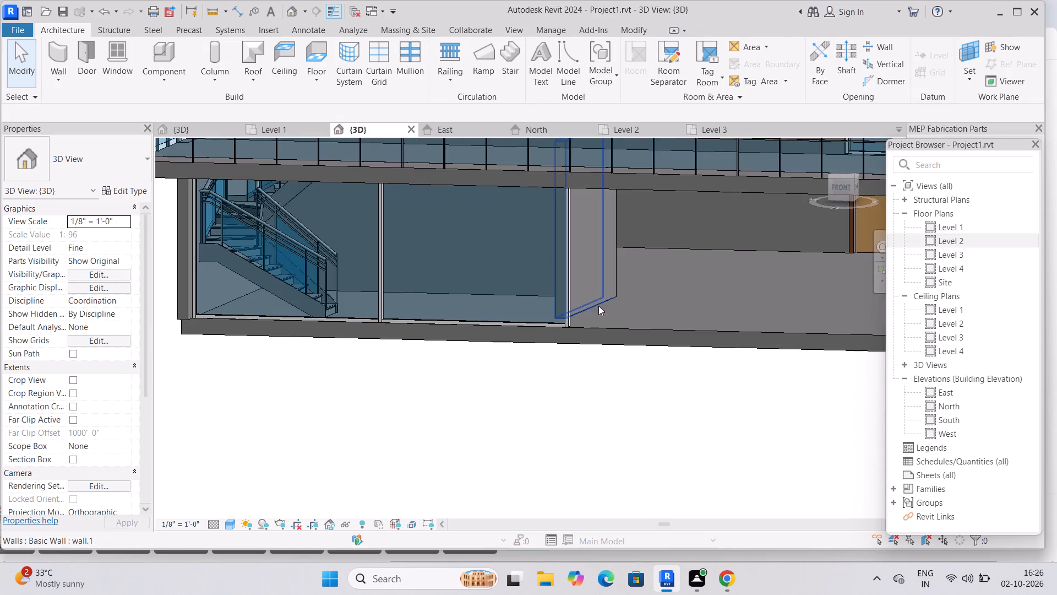
pyautogui.moveTo(626, 315); pyautogui.dragTo(646, 324, button='middle')
pyautogui.moveTo(690, 333); pyautogui.dragTo(476, 367, button='middle')
pyautogui.scroll(-3, 438, 365)
pyautogui.keyDown('shift'); pyautogui.moveTo(488, 378); pyautogui.dragTo(503, 370, button='middle'); pyautogui.keyUp('shift')
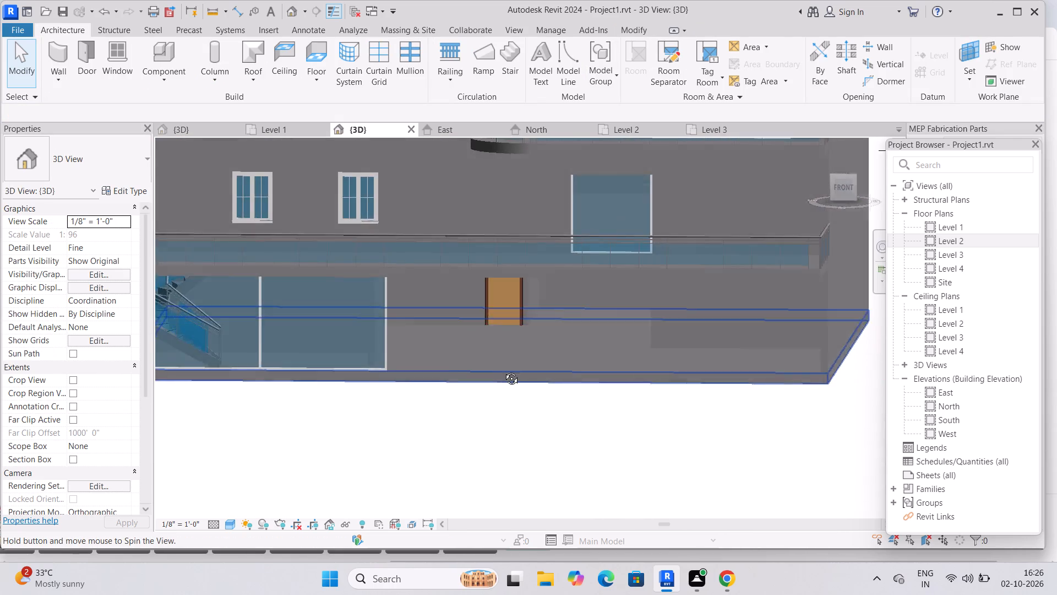
pyautogui.keyDown('shift'); pyautogui.moveTo(503, 370); pyautogui.dragTo(509, 360, button='middle'); pyautogui.keyUp('shift')
pyautogui.moveTo(514, 358); pyautogui.dragTo(515, 353, button='middle')
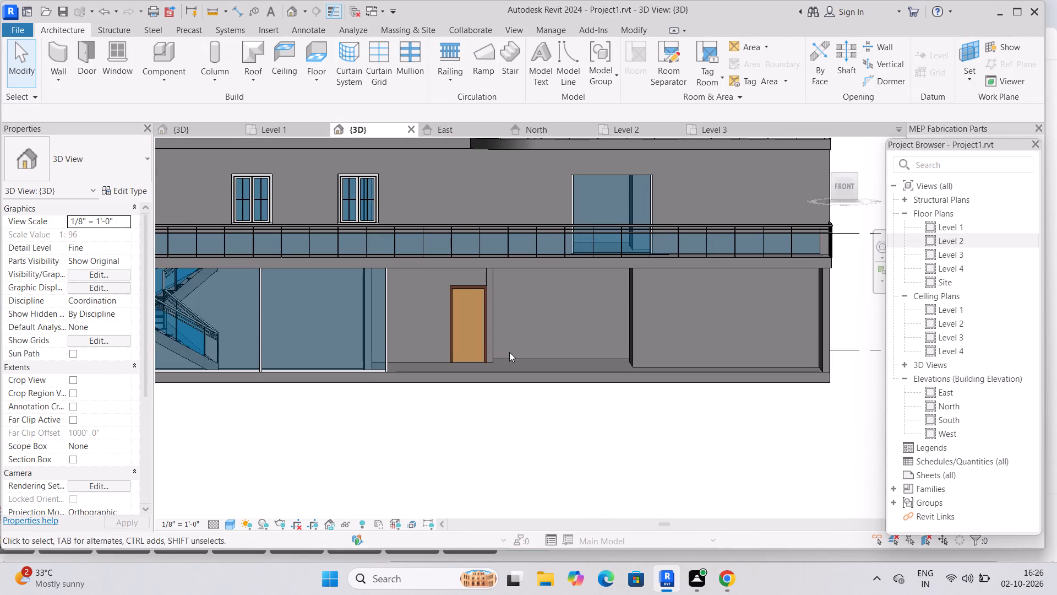
pyautogui.keyDown('shift'); pyautogui.moveTo(470, 355); pyautogui.dragTo(361, 372, button='middle'); pyautogui.keyUp('shift')
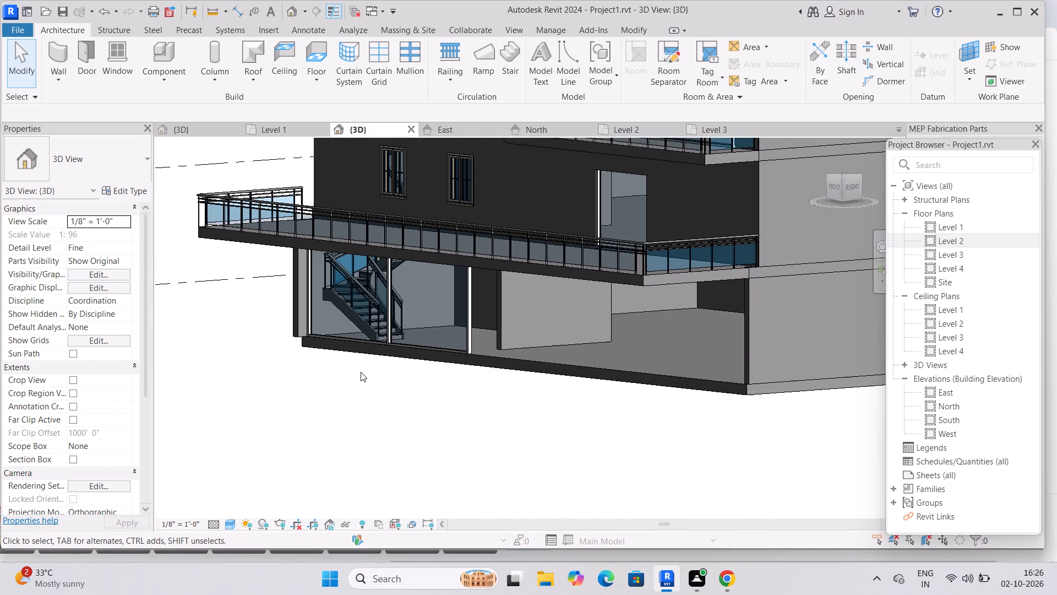
pyautogui.keyDown('shift'); pyautogui.moveTo(482, 359); pyautogui.dragTo(574, 349, button='middle'); pyautogui.keyUp('shift')
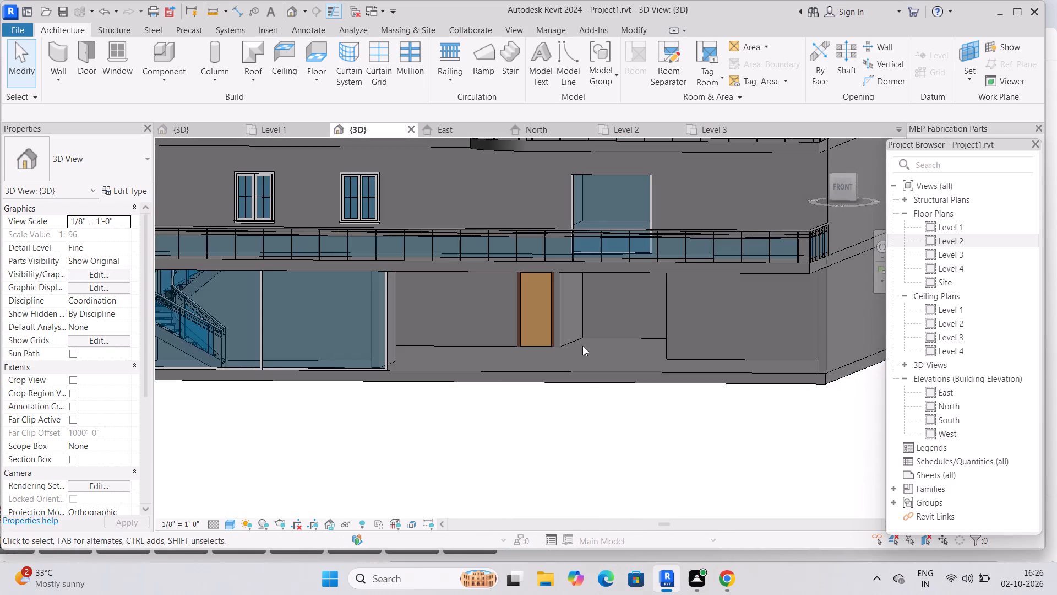
pyautogui.keyDown('shift'); pyautogui.moveTo(580, 361); pyautogui.dragTo(584, 378, button='middle'); pyautogui.keyUp('shift')
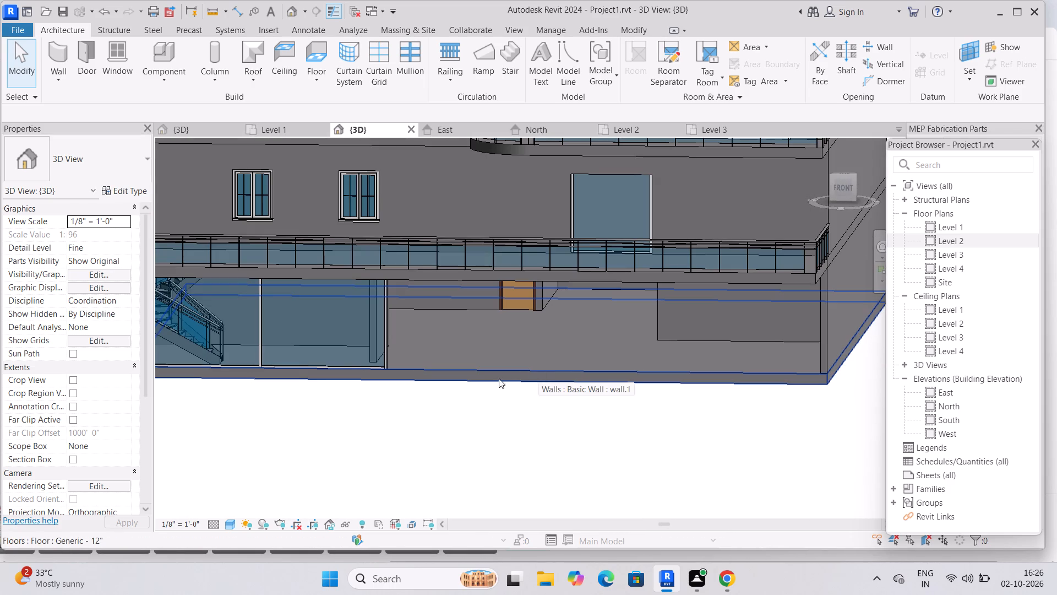
pyautogui.moveTo(513, 382); pyautogui.dragTo(518, 379, button='middle')
pyautogui.moveTo(530, 397); pyautogui.dragTo(535, 384, button='middle')
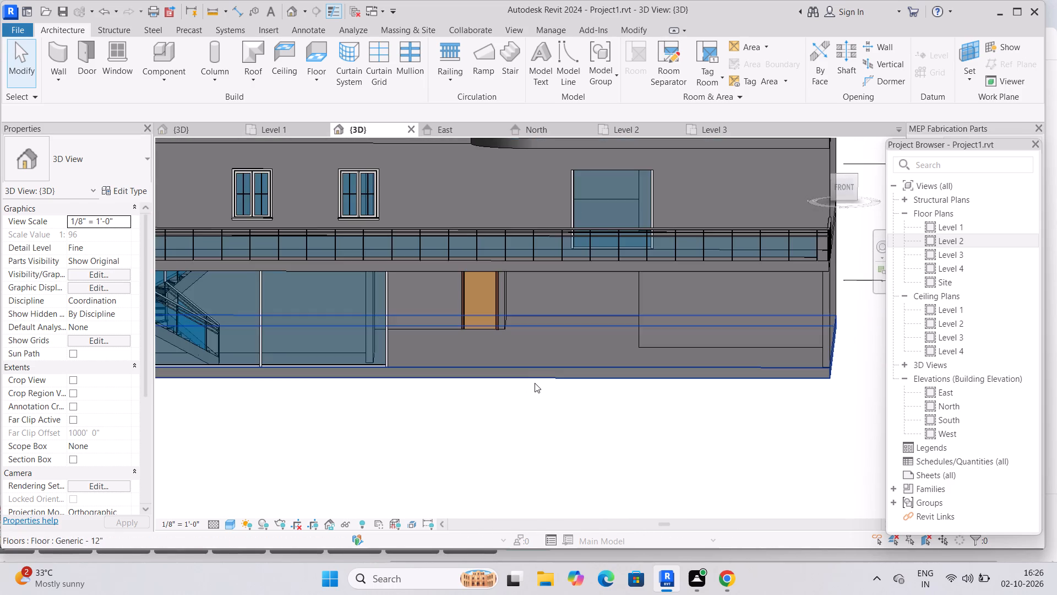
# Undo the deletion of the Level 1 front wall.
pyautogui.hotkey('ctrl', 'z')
# Delete the solid Level 1 front wall that stands beside the curtain wall under the Level 2 balcony.
pyautogui.keyDown('shift'); pyautogui.moveTo(485, 399); pyautogui.dragTo(500, 408, button='middle'); pyautogui.keyUp('shift')
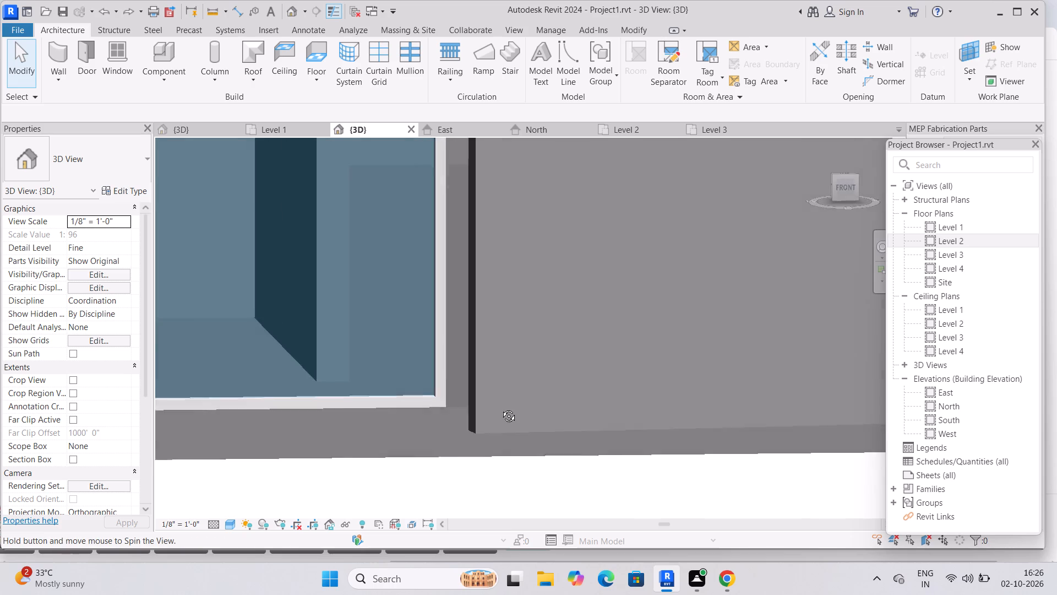
pyautogui.keyDown('shift'); pyautogui.moveTo(500, 408); pyautogui.dragTo(584, 425, button='middle'); pyautogui.keyUp('shift')
pyautogui.keyDown('shift'); pyautogui.scroll(1, 585, 431); pyautogui.keyUp('shift')
pyautogui.moveTo(612, 396); pyautogui.dragTo(334, 342, button='middle')
pyautogui.keyDown('shift'); pyautogui.moveTo(350, 351); pyautogui.dragTo(356, 353, button='middle'); pyautogui.keyUp('shift')
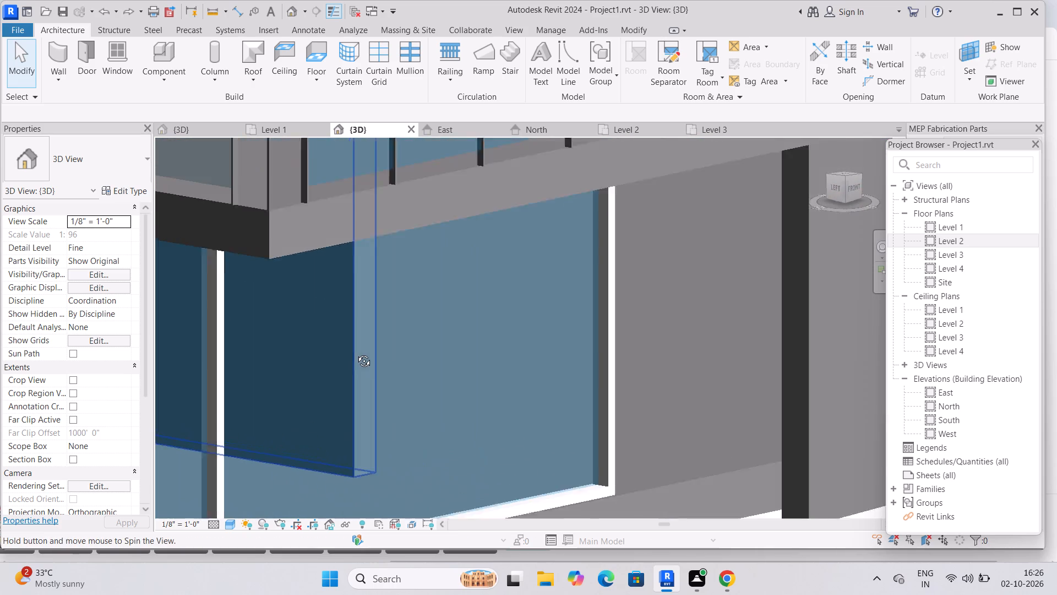
pyautogui.keyDown('shift'); pyautogui.moveTo(356, 353); pyautogui.dragTo(358, 353, button='middle'); pyautogui.keyUp('shift')
pyautogui.moveTo(575, 352); pyautogui.dragTo(337, 313, button='middle')
pyautogui.scroll(-4, 326, 311)
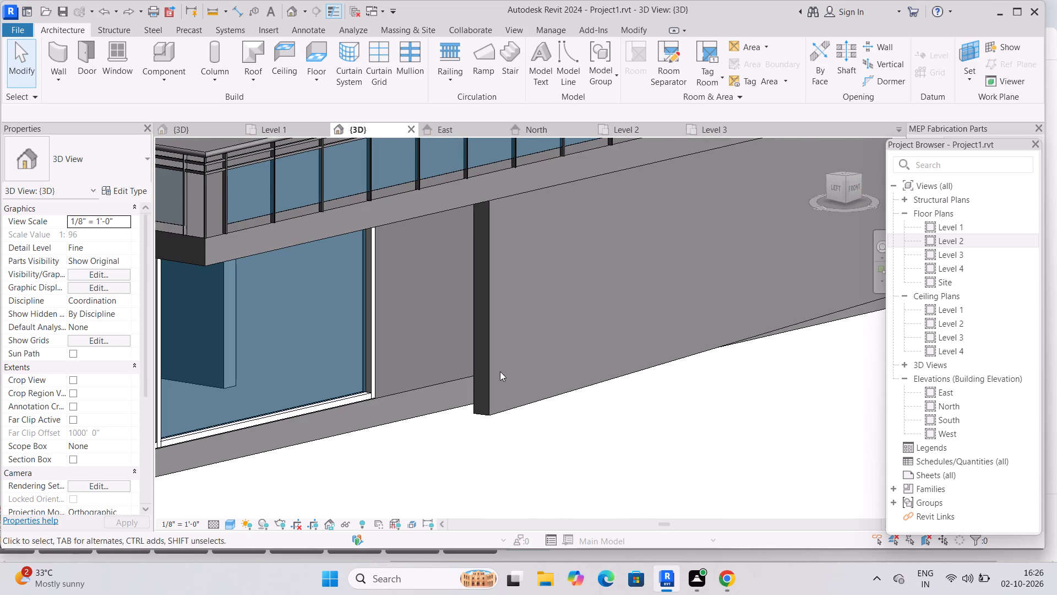
pyautogui.click(487, 376)
pyautogui.press('Delete')
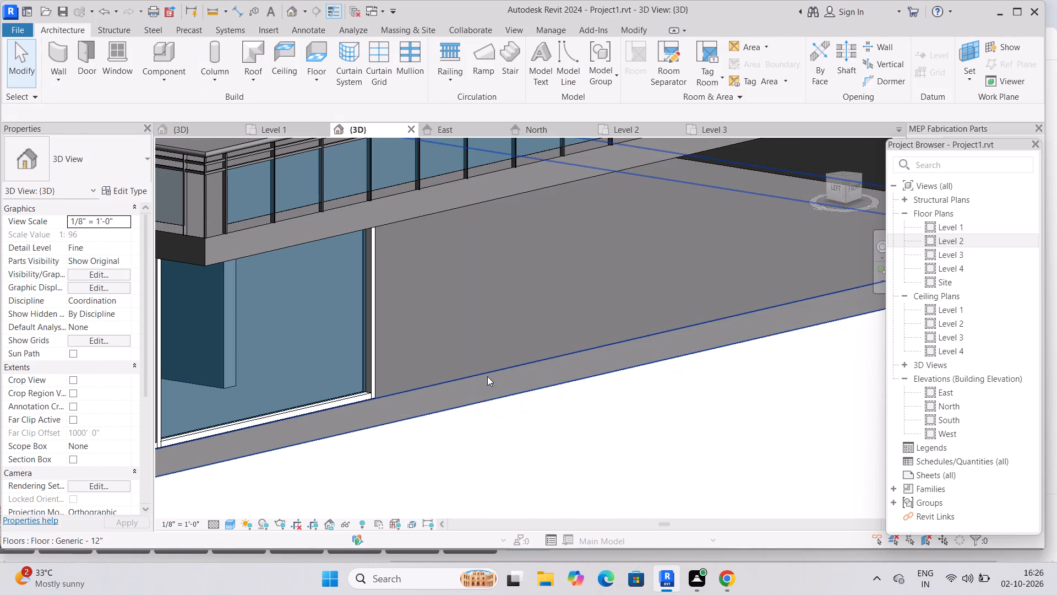
# On the Level 1 plan, draw a 9' high Curtain Wall 1 about 41' 3" long from the front corner to the existing curtain wall's end.
pyautogui.click(282, 130)
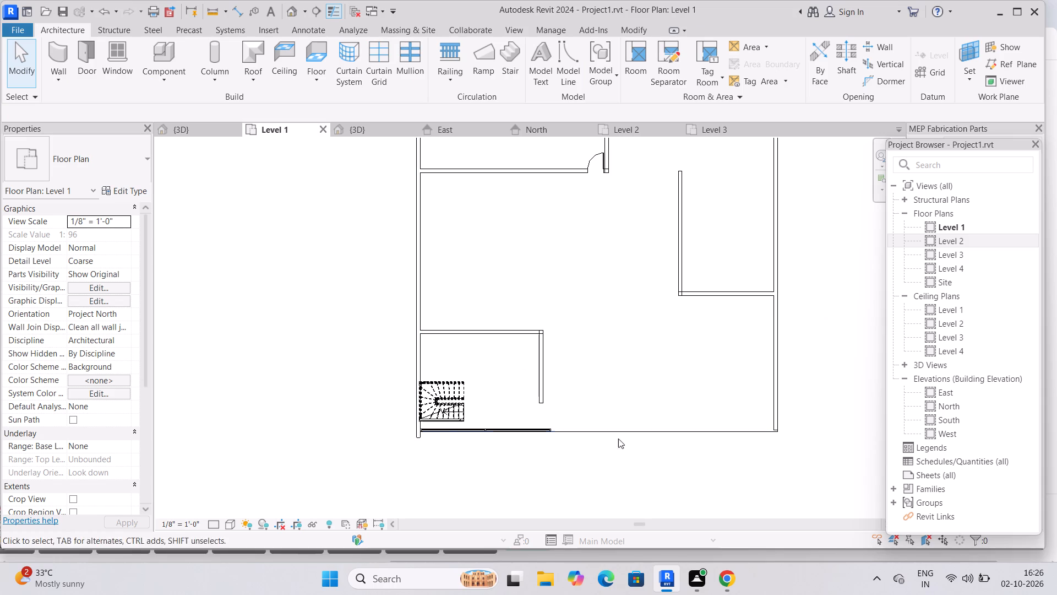
pyautogui.click(64, 57)
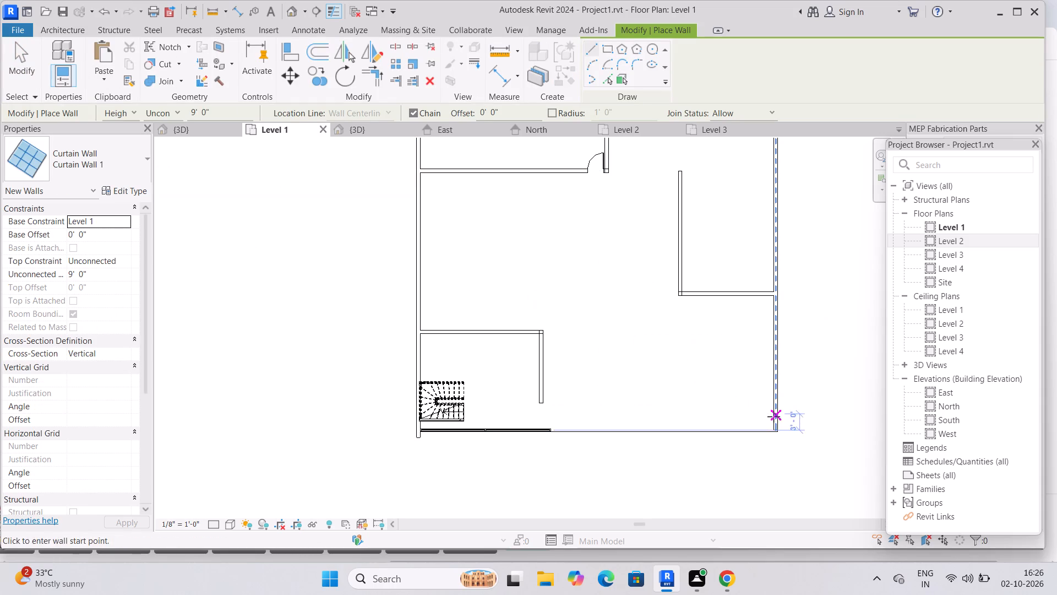
pyautogui.click(775, 426)
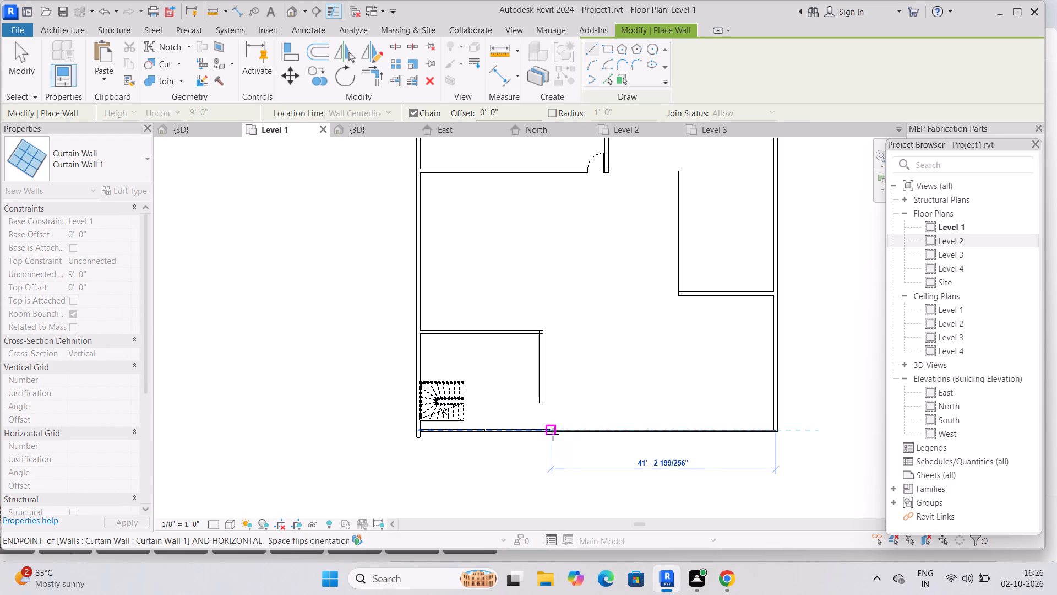
pyautogui.click(550, 435)
pyautogui.press('Escape')
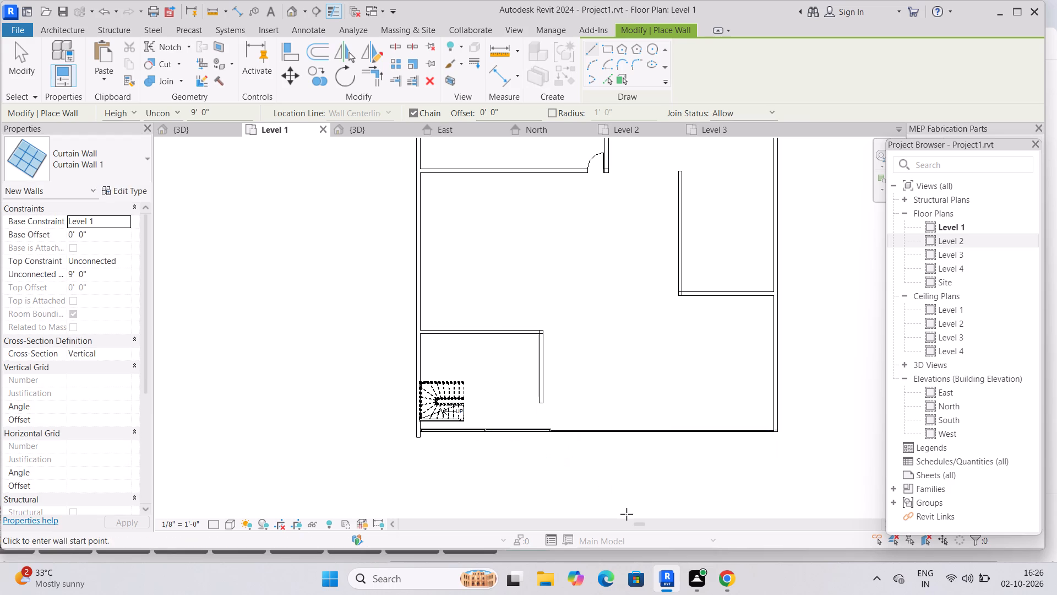
pyautogui.press('Escape')
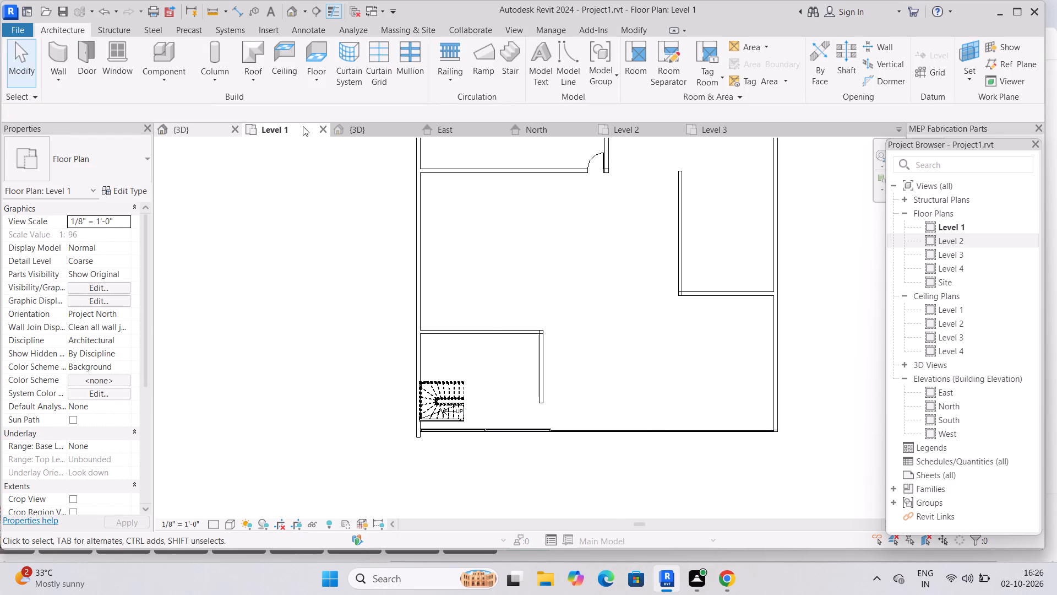
# In the 3D view, stretch the new Level 1 curtain wall's top edge up to the underside of the Level 2 slab.
pyautogui.click(378, 134)
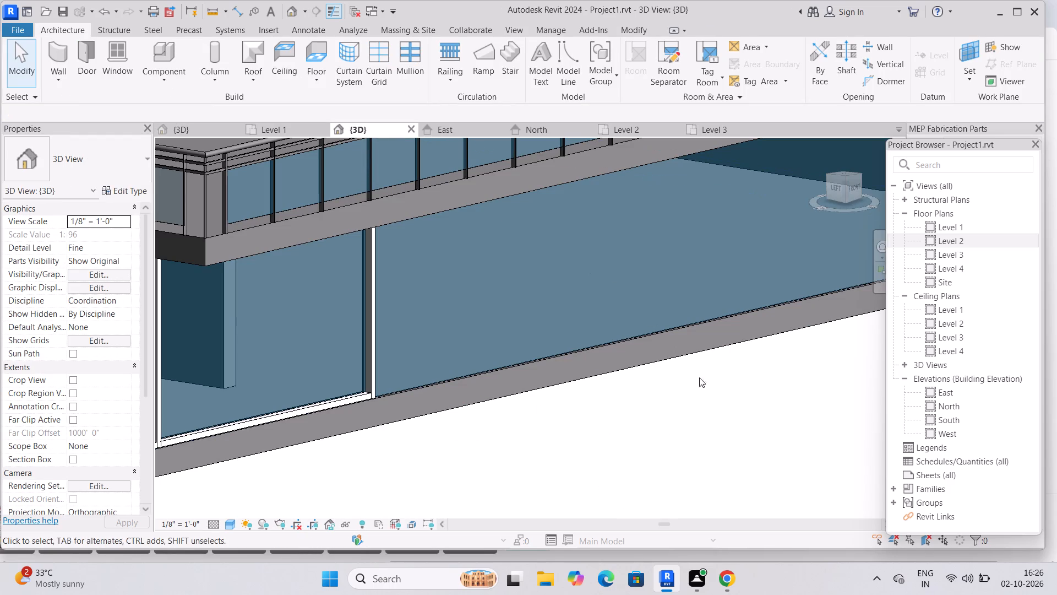
pyautogui.keyDown('shift'); pyautogui.moveTo(698, 389); pyautogui.dragTo(642, 346, button='middle'); pyautogui.keyUp('shift')
pyautogui.moveTo(633, 385); pyautogui.dragTo(633, 461, button='middle')
pyautogui.scroll(-4, 633, 461)
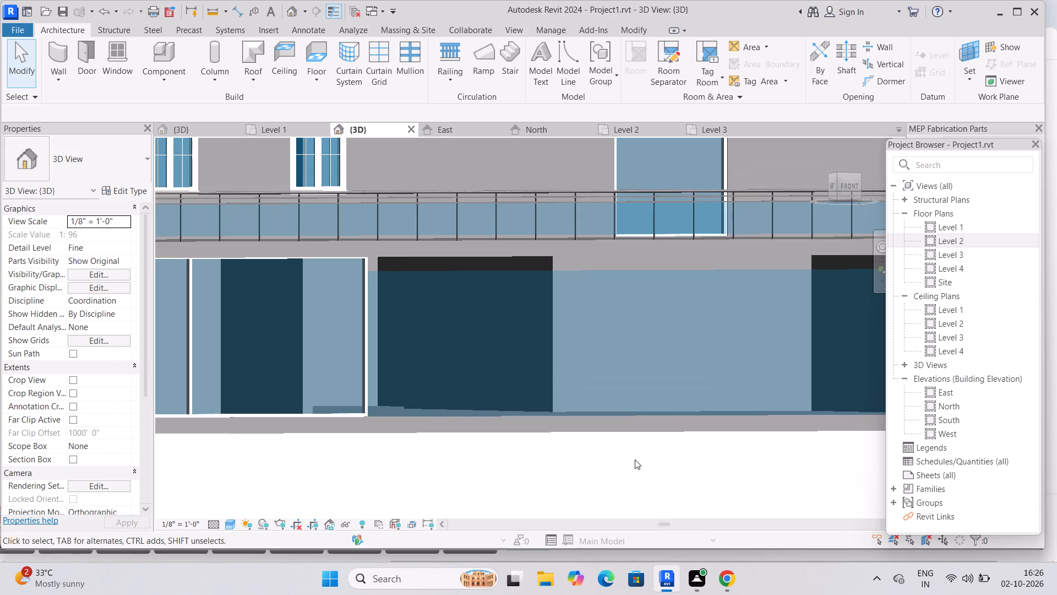
pyautogui.moveTo(635, 459); pyautogui.dragTo(623, 414, button='middle')
pyautogui.scroll(-3, 623, 414)
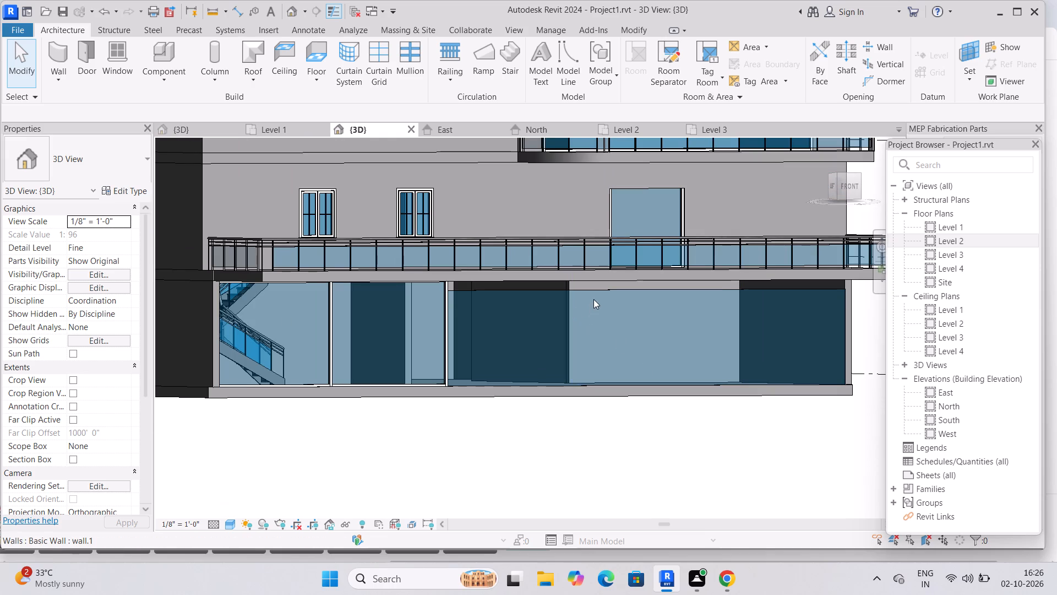
pyautogui.press('Escape')
pyautogui.click(606, 289)
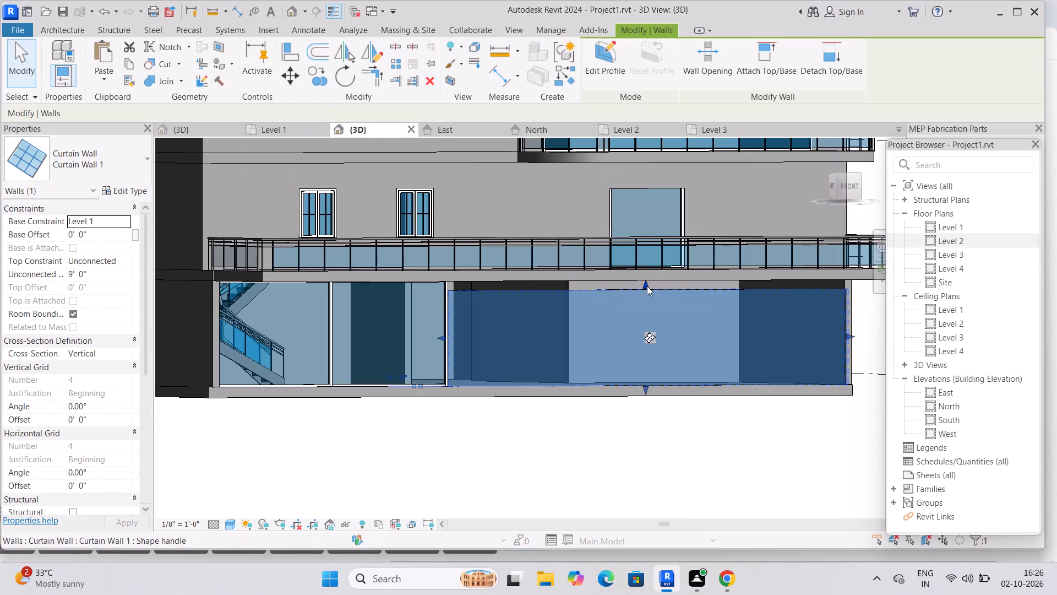
pyautogui.click(647, 285)
pyautogui.click(657, 407)
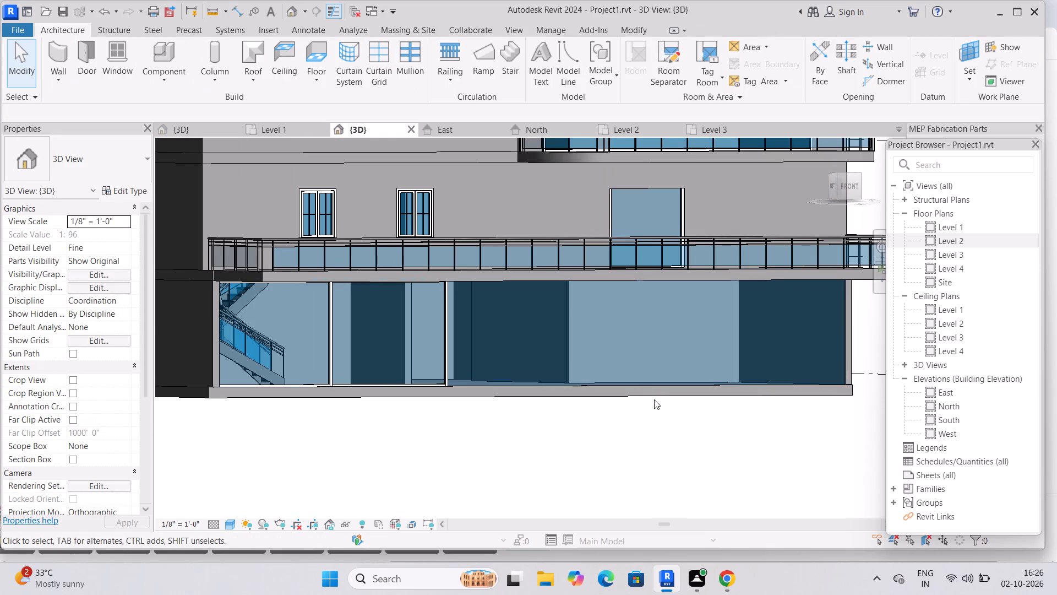
# Place 2.5" x 5" rectangular mullions along the top, bottom and outer side edges of the new Level 1 curtain wall.
pyautogui.click(420, 57)
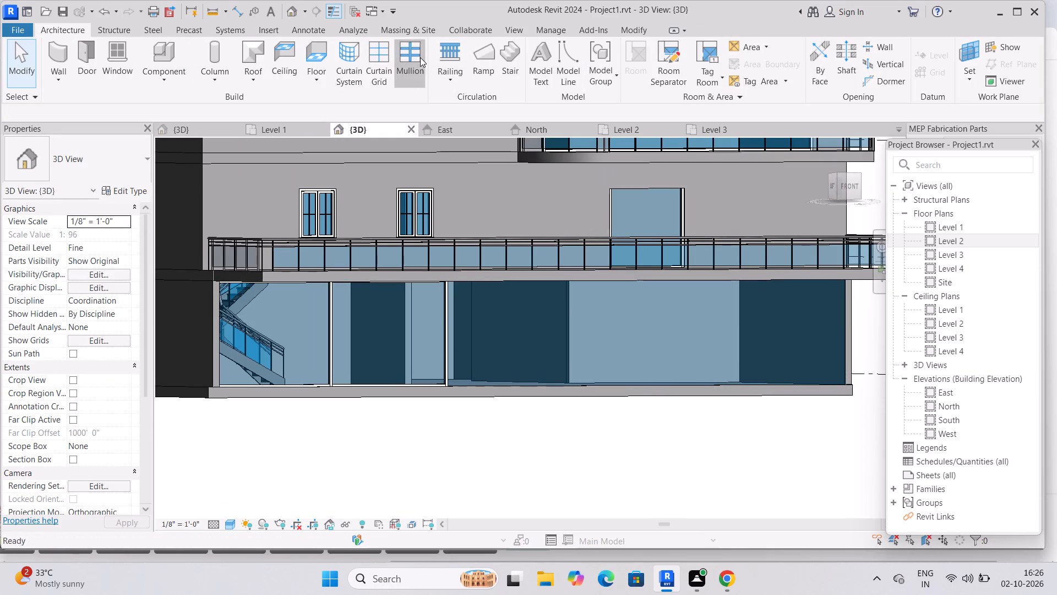
pyautogui.click(484, 282)
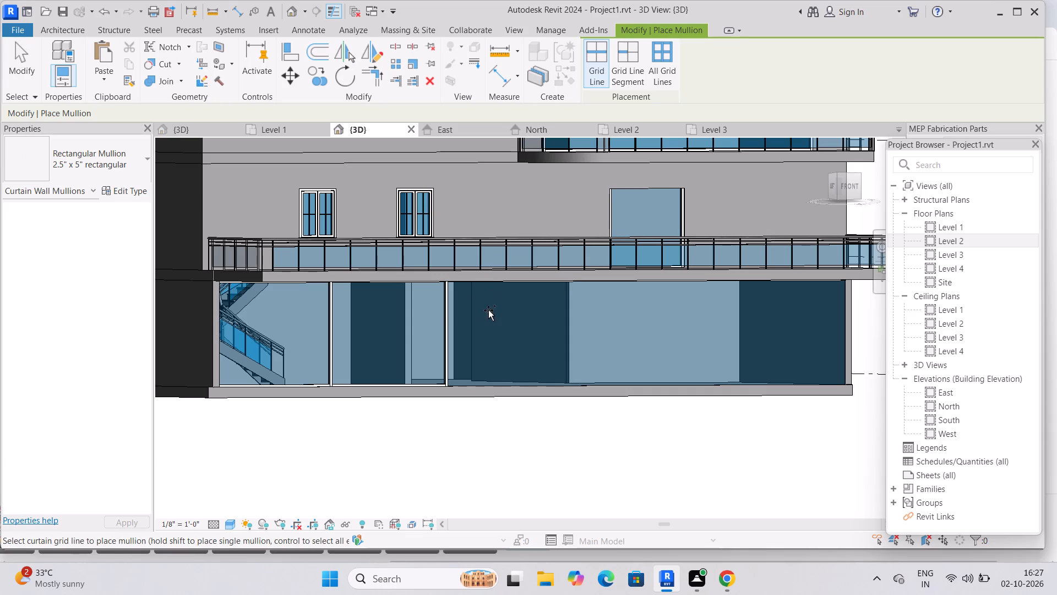
pyautogui.click(511, 386)
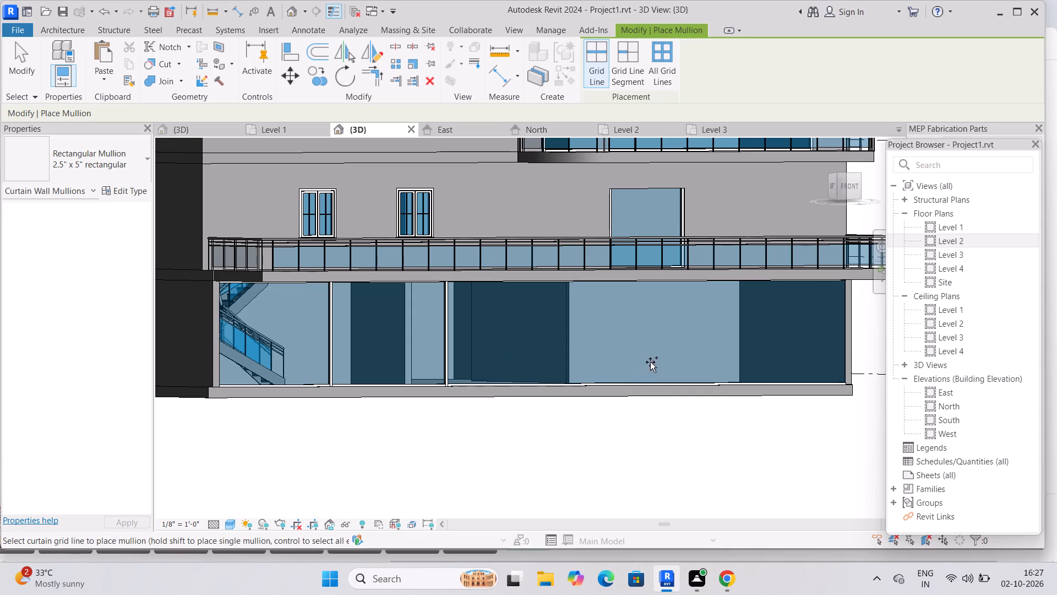
pyautogui.click(843, 300)
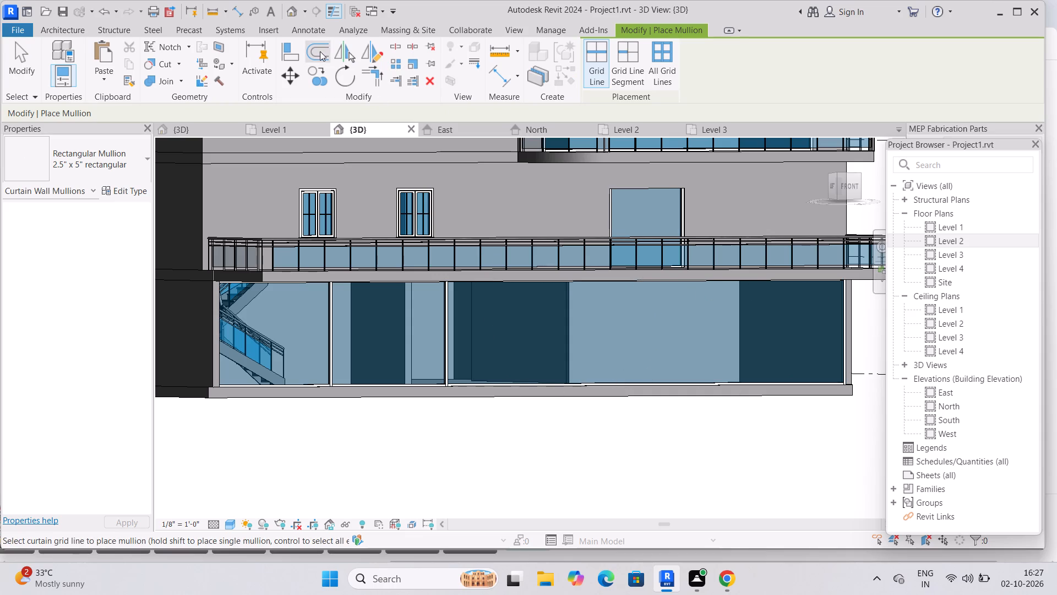
# Add three vertical curtain grid lines to the new Level 1 curtain wall: its midpoint, the outer half's midpoint, and one in the inner half.
pyautogui.click(79, 29)
pyautogui.click(381, 59)
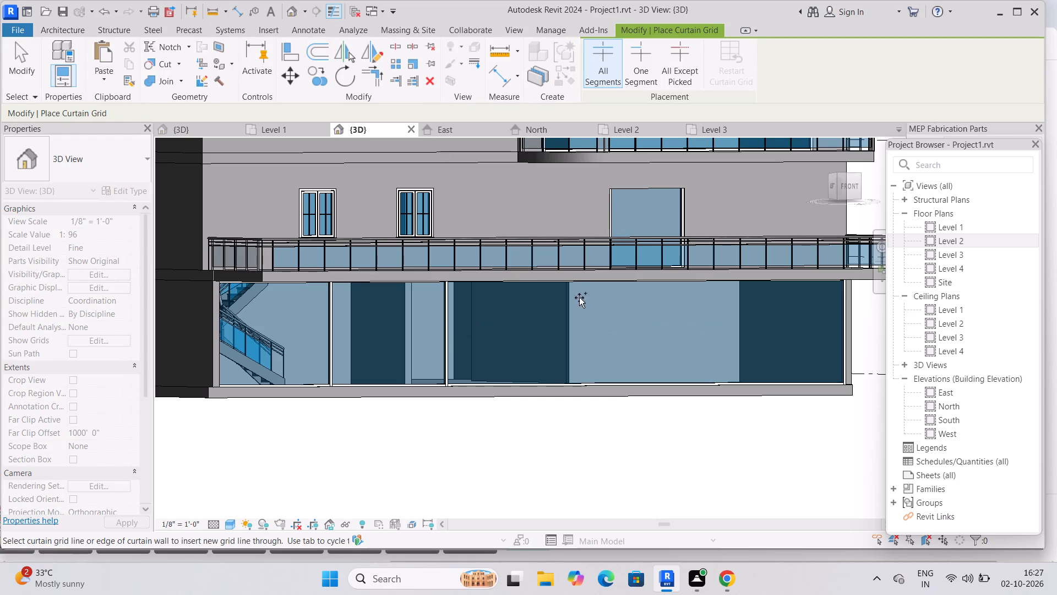
pyautogui.click(638, 283)
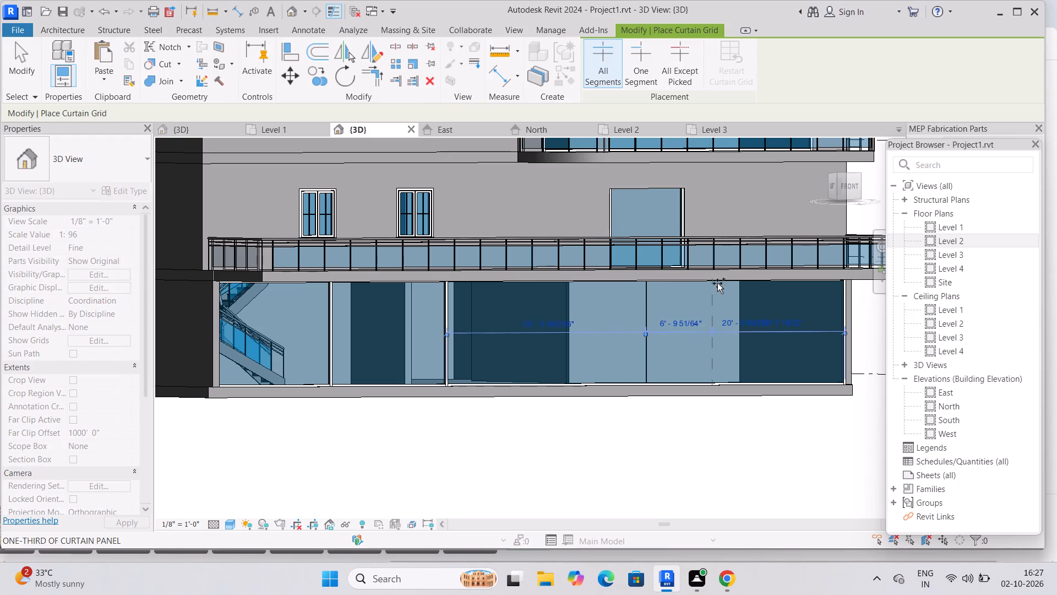
pyautogui.click(743, 279)
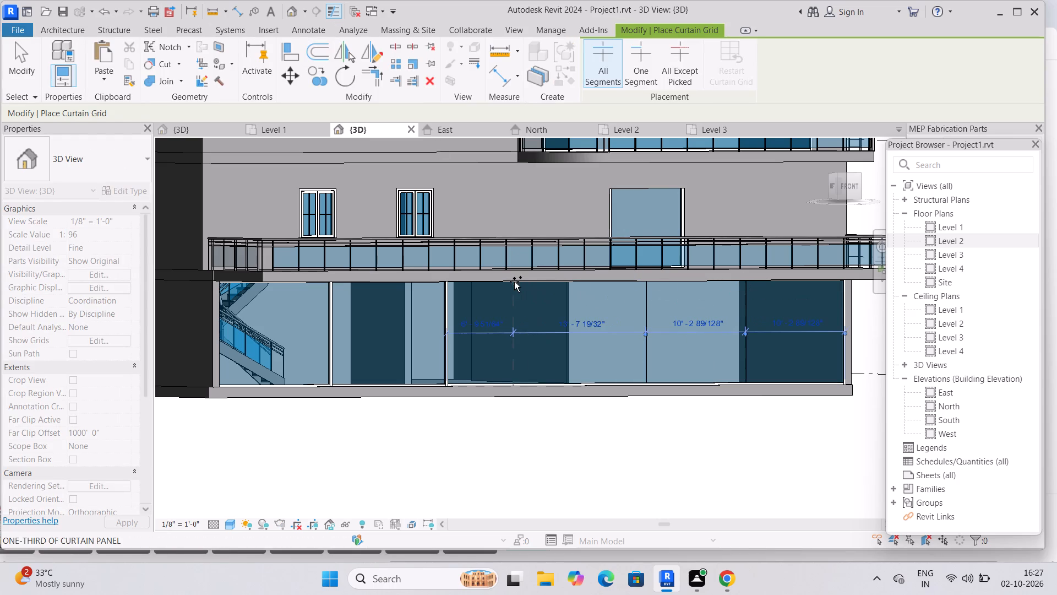
pyautogui.click(529, 281)
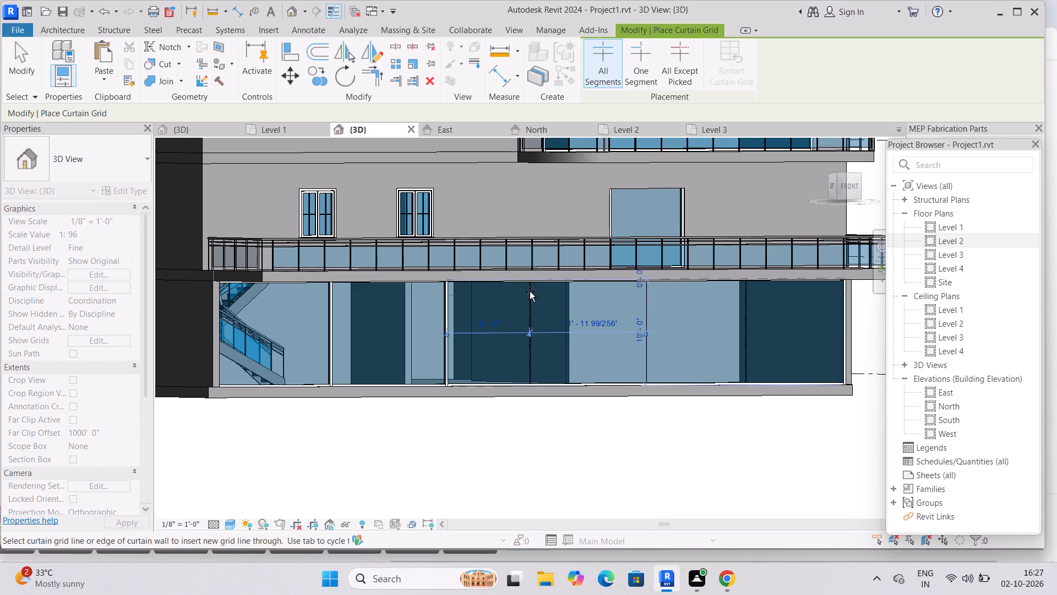
pyautogui.press('Escape')
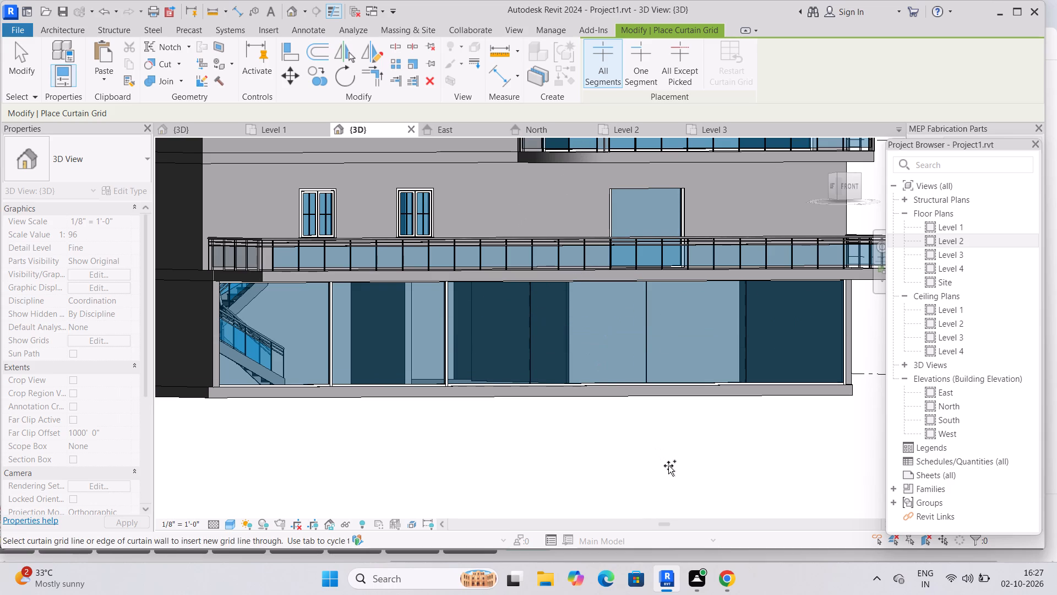
# Examine the front facade from several angles, including the Level 3 curved balcony, the windows and the Level 1 curtain walls.
pyautogui.scroll(-2, 668, 466)
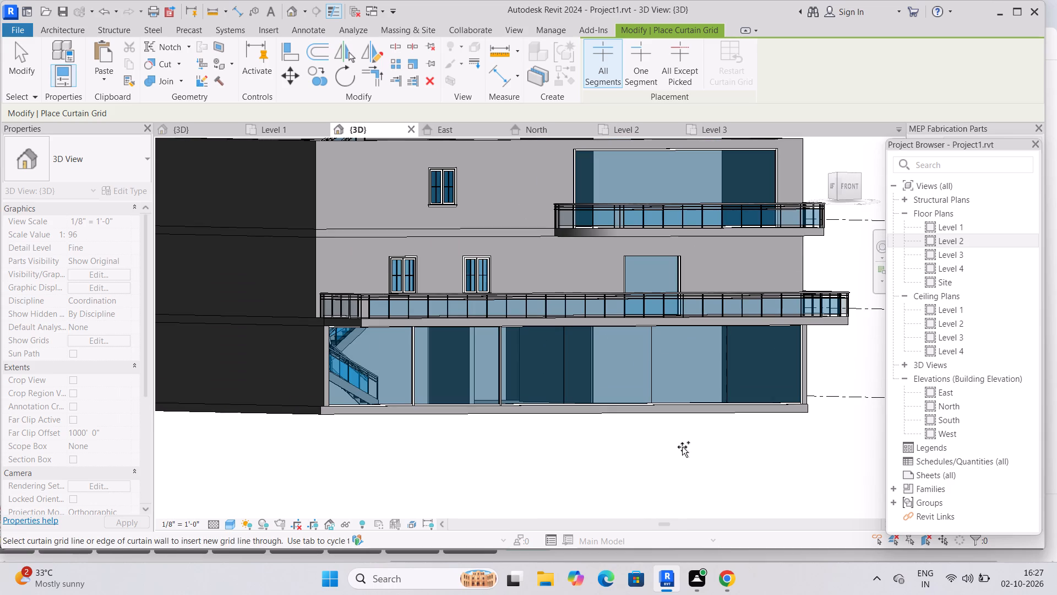
pyautogui.moveTo(544, 468); pyautogui.dragTo(544, 480, button='middle')
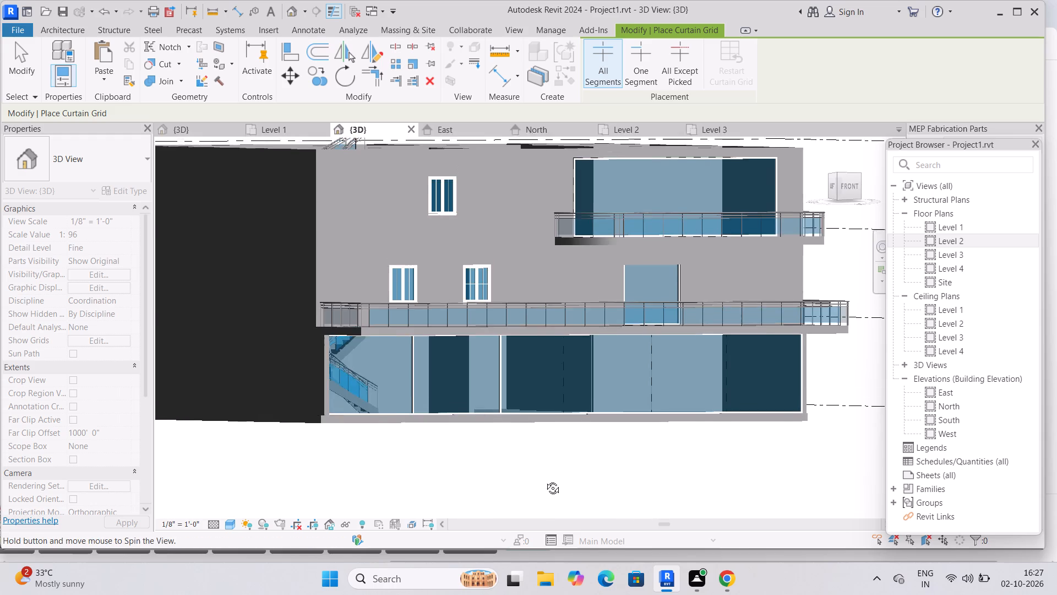
pyautogui.moveTo(544, 480); pyautogui.dragTo(543, 494, button='middle')
pyautogui.moveTo(625, 491); pyautogui.dragTo(587, 491, button='middle')
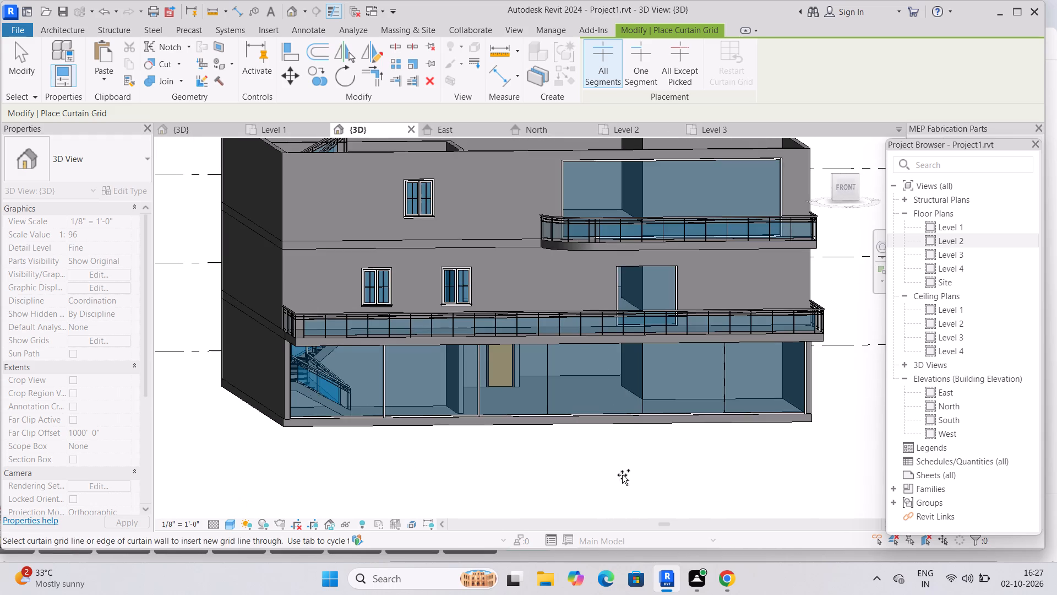
pyautogui.moveTo(633, 474); pyautogui.dragTo(618, 475, button='middle')
pyautogui.moveTo(633, 476); pyautogui.dragTo(633, 528, button='middle')
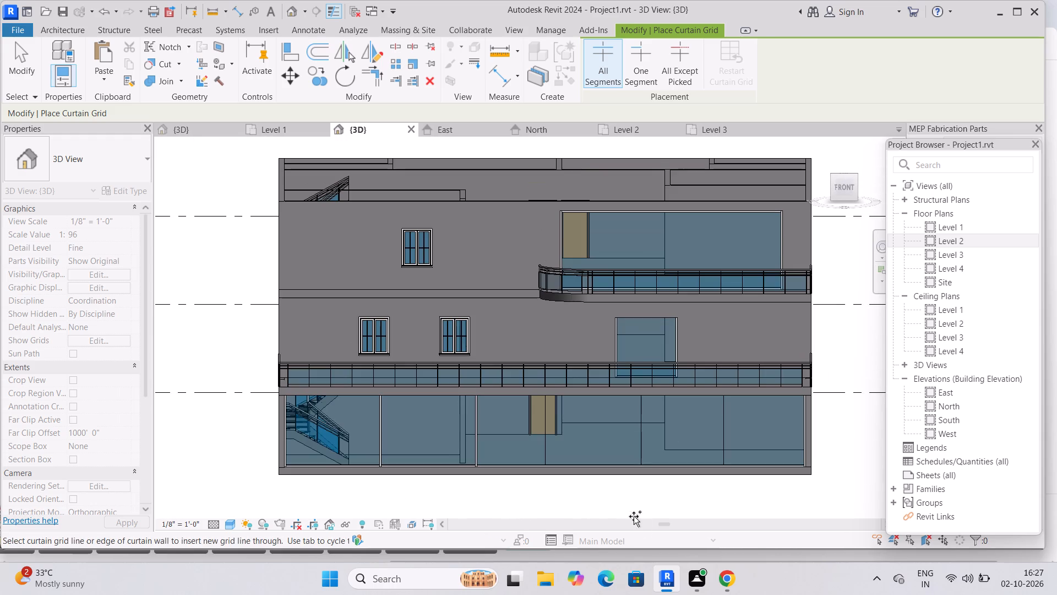
pyautogui.moveTo(671, 494); pyautogui.dragTo(656, 488, button='middle')
pyautogui.moveTo(666, 499); pyautogui.dragTo(669, 499, button='middle')
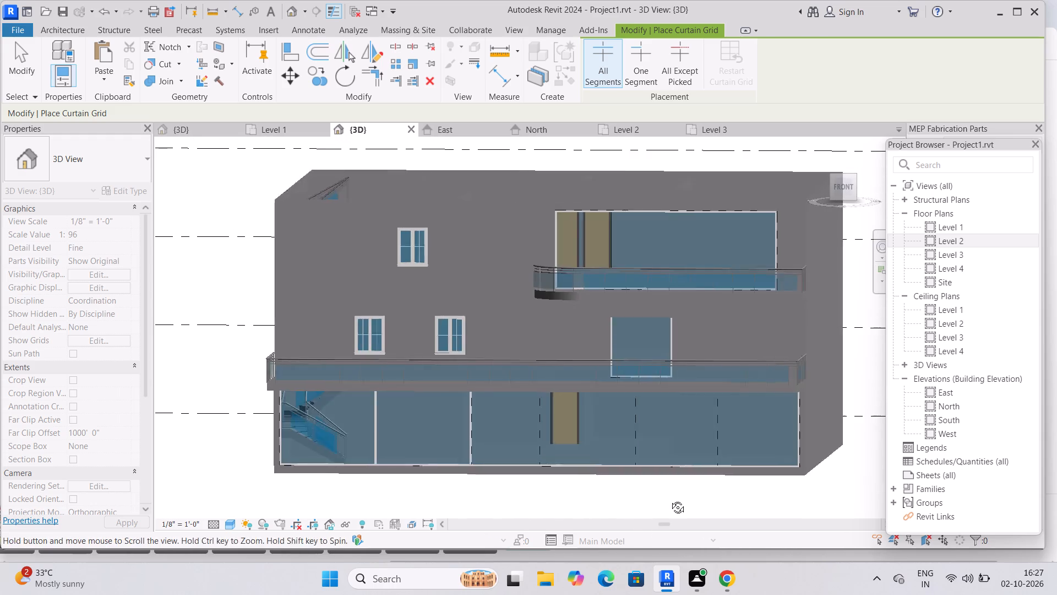
pyautogui.moveTo(669, 499); pyautogui.dragTo(672, 495, button='middle')
pyautogui.scroll(5, 549, 309)
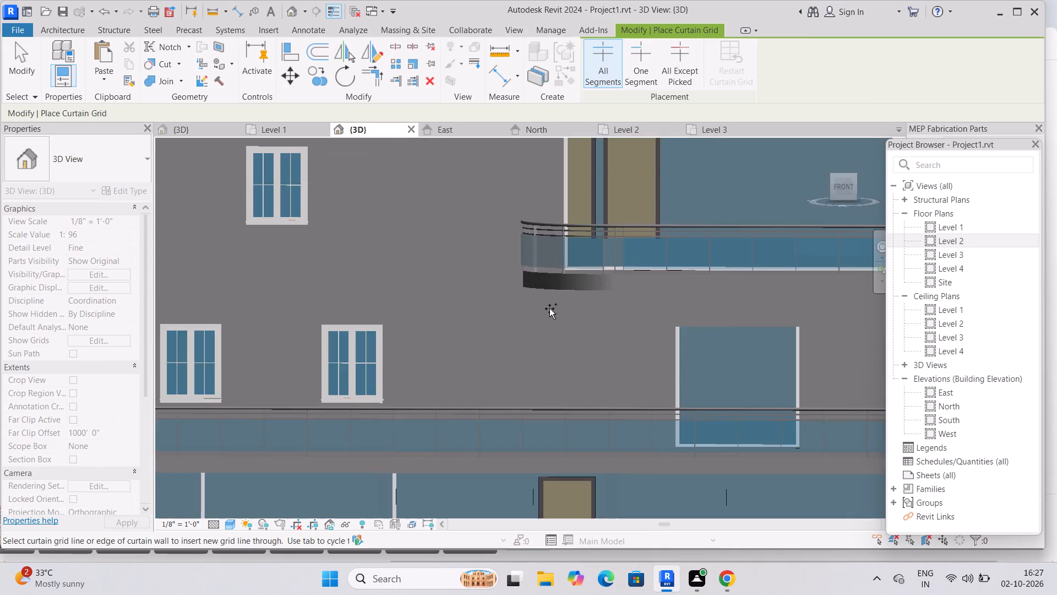
pyautogui.scroll(4, 549, 309)
pyautogui.moveTo(547, 305); pyautogui.dragTo(605, 441, button='middle')
pyautogui.moveTo(607, 442); pyautogui.dragTo(657, 448, button='middle')
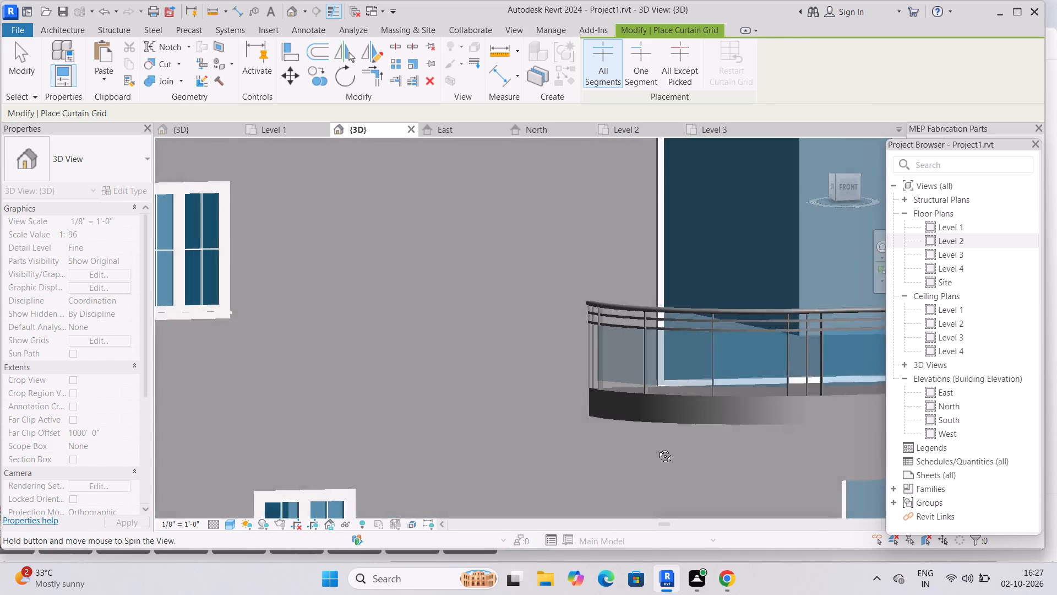
pyautogui.moveTo(657, 448); pyautogui.dragTo(672, 451, button='middle')
pyautogui.moveTo(705, 455); pyautogui.dragTo(535, 457, button='middle')
pyautogui.moveTo(557, 456); pyautogui.dragTo(609, 466, button='middle')
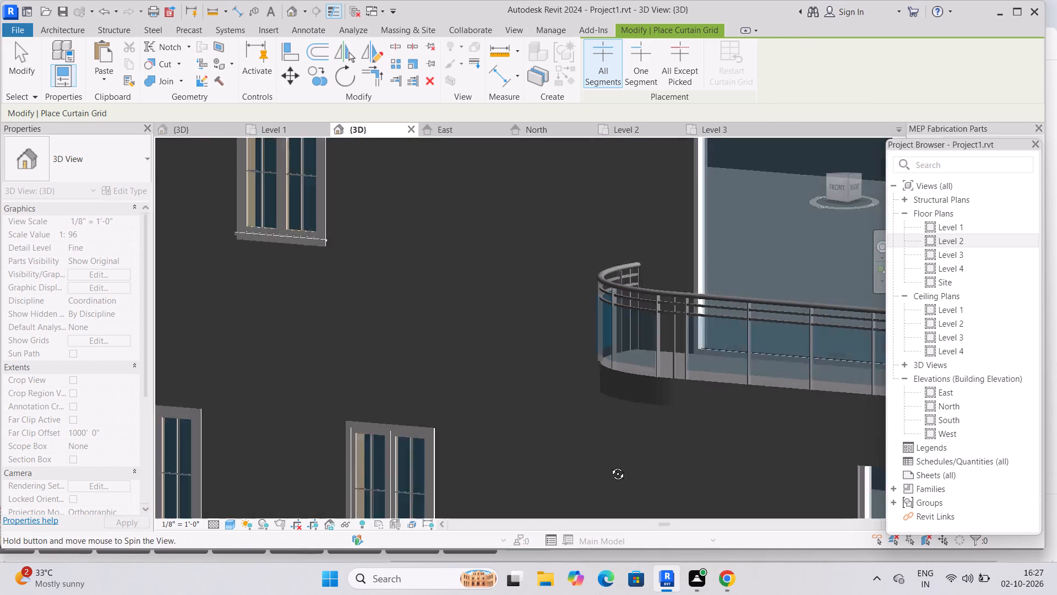
pyautogui.moveTo(609, 466); pyautogui.dragTo(616, 466, button='middle')
pyautogui.scroll(-3, 621, 464)
pyautogui.moveTo(659, 466); pyautogui.dragTo(674, 434, button='middle')
pyautogui.moveTo(677, 437); pyautogui.dragTo(684, 466, button='middle')
pyautogui.scroll(-4, 687, 465)
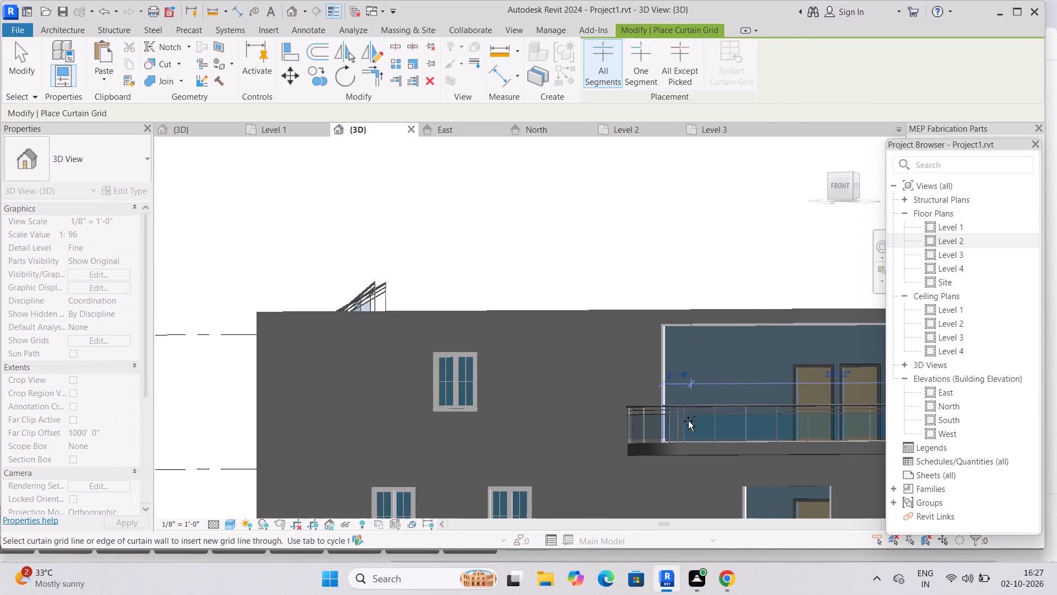
pyautogui.moveTo(664, 402); pyautogui.dragTo(664, 482, button='middle')
pyautogui.moveTo(666, 474); pyautogui.dragTo(650, 380, button='middle')
pyautogui.moveTo(647, 375); pyautogui.dragTo(669, 371, button='middle')
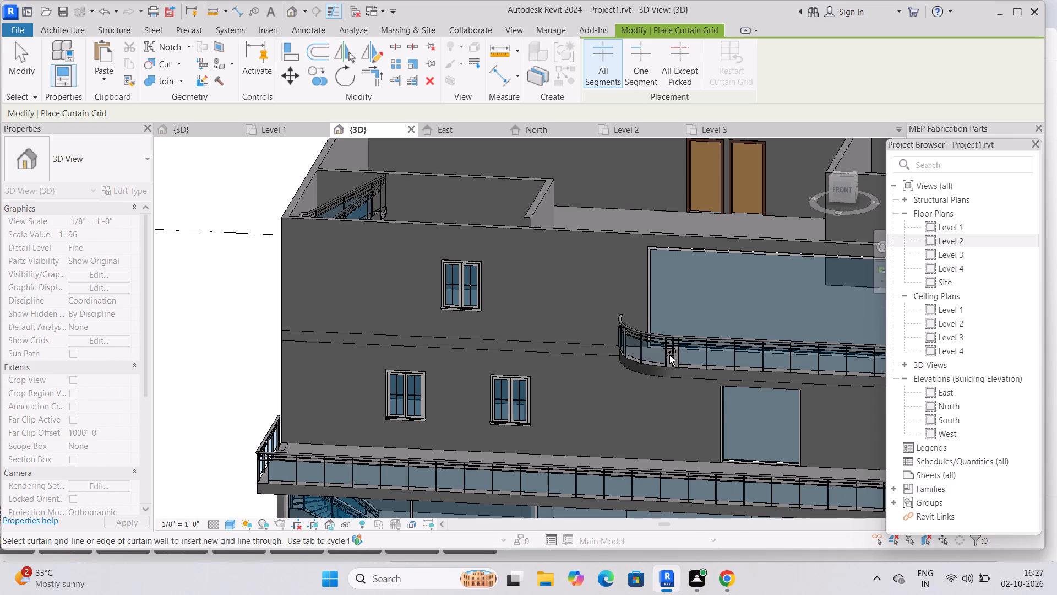
pyautogui.moveTo(524, 366); pyautogui.dragTo(559, 324, button='middle')
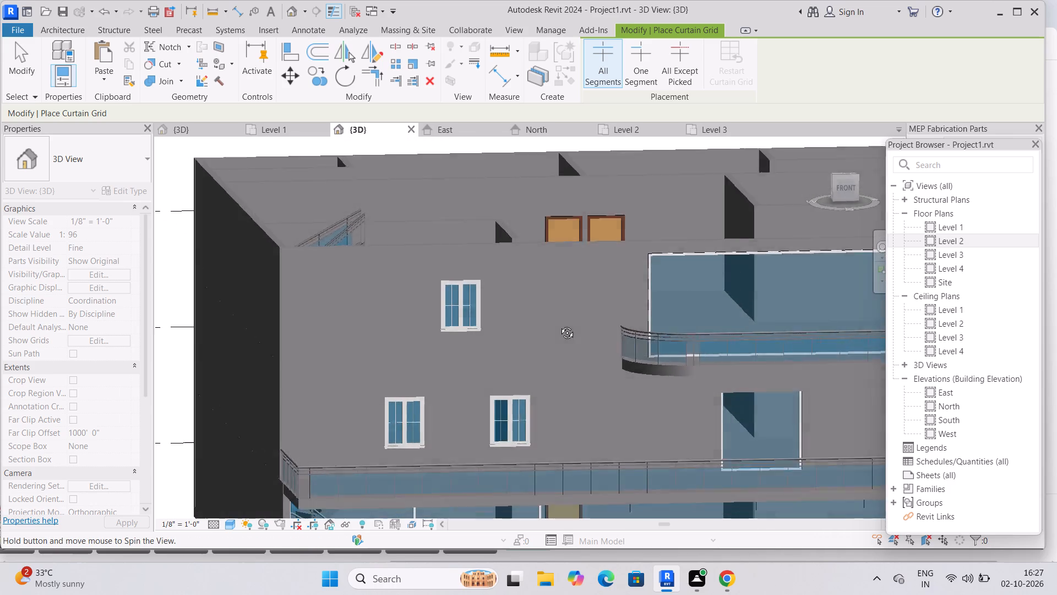
pyautogui.moveTo(559, 324); pyautogui.dragTo(559, 320, button='middle')
pyautogui.moveTo(601, 361); pyautogui.dragTo(583, 336, button='middle')
pyautogui.moveTo(609, 389); pyautogui.dragTo(604, 383, button='middle')
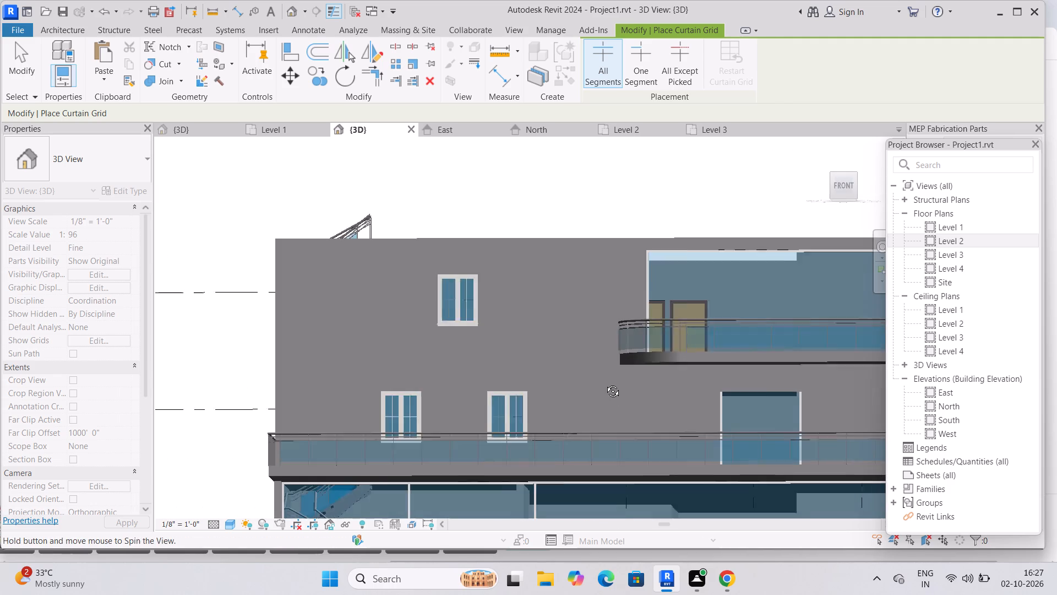
pyautogui.moveTo(604, 383); pyautogui.dragTo(604, 383, button='middle')
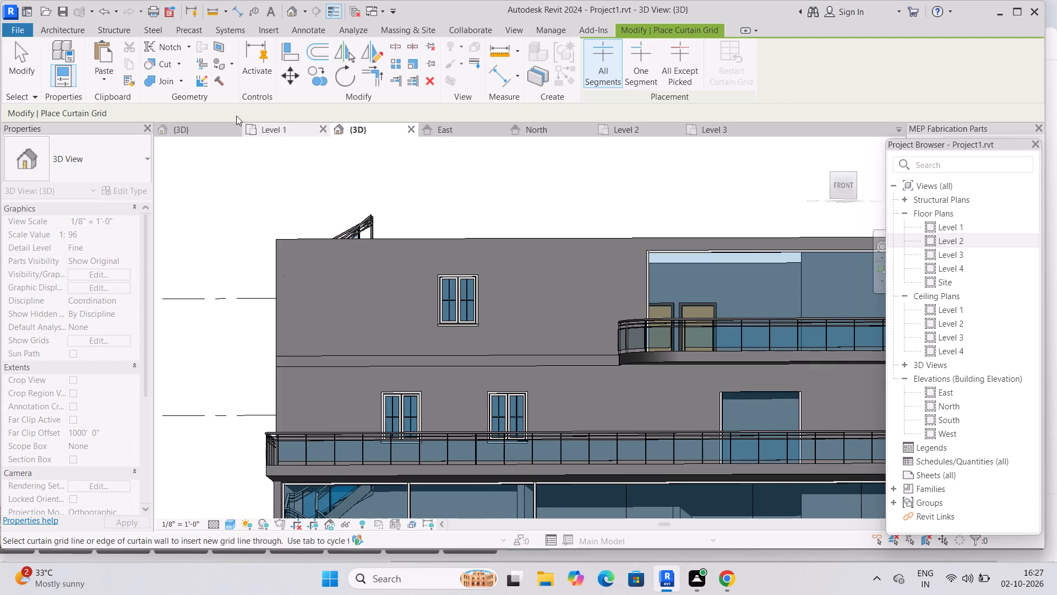
pyautogui.moveTo(589, 402); pyautogui.dragTo(540, 397, button='middle')
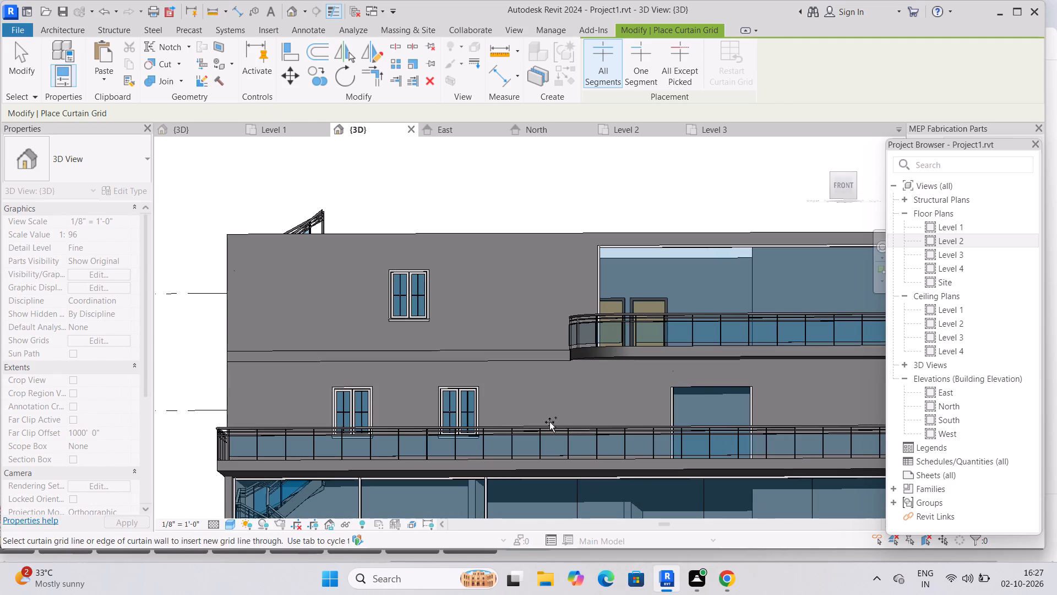
# Start an in-place model component in the Generic Models category, keeping the name Generic Models 1.
pyautogui.click(83, 31)
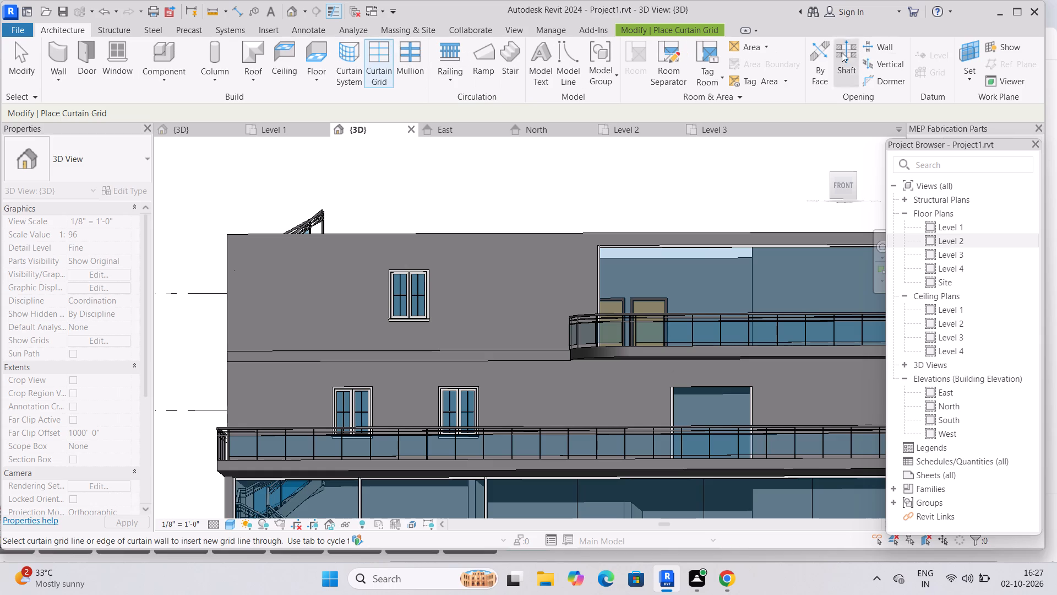
pyautogui.click(186, 77)
pyautogui.click(188, 139)
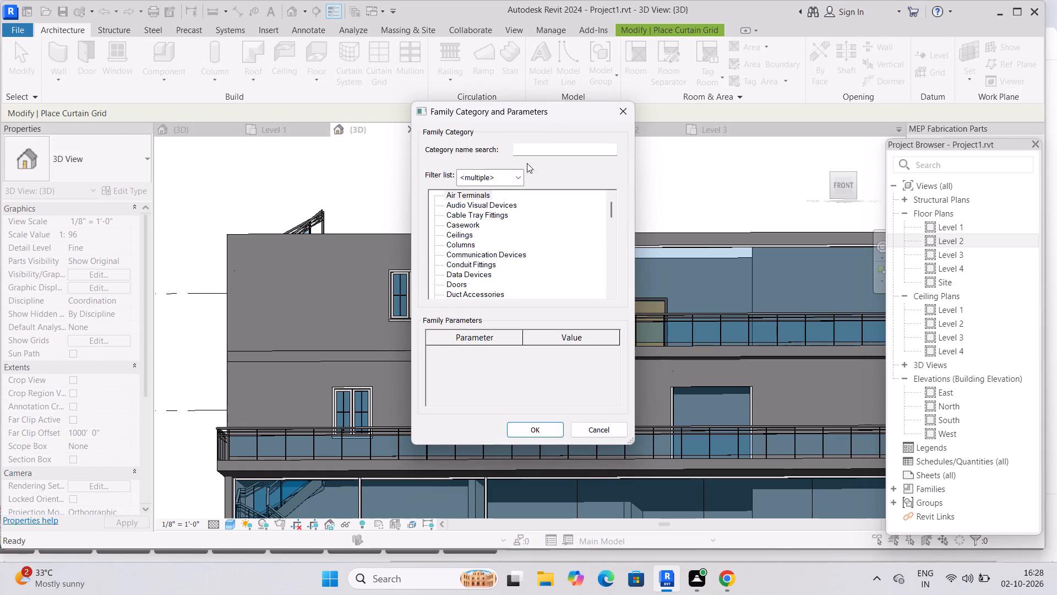
pyautogui.click(551, 147)
pyautogui.press('g')
pyautogui.press('space')
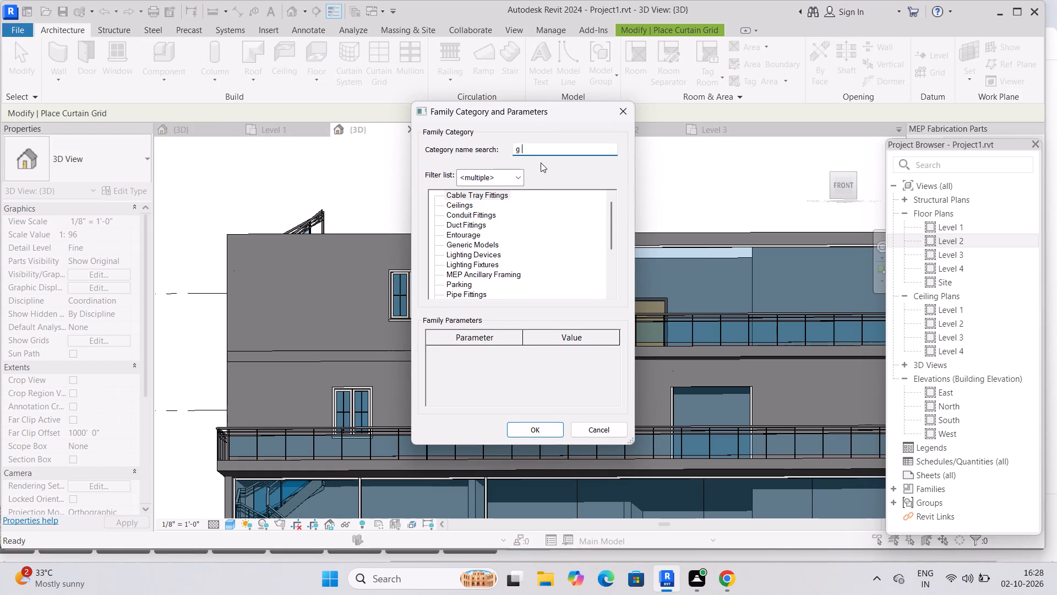
pyautogui.click(475, 245)
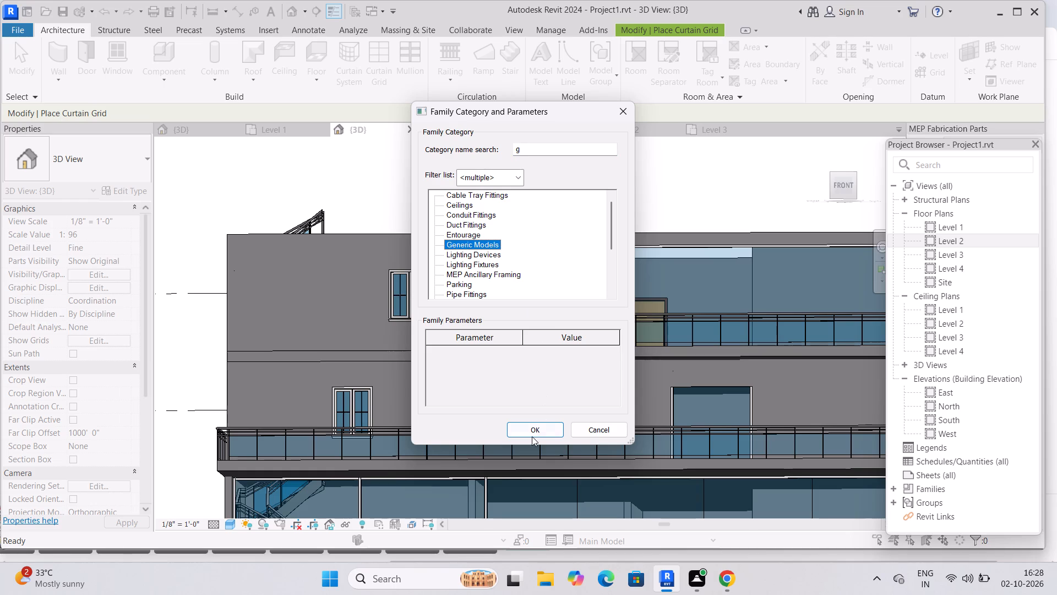
pyautogui.click(528, 429)
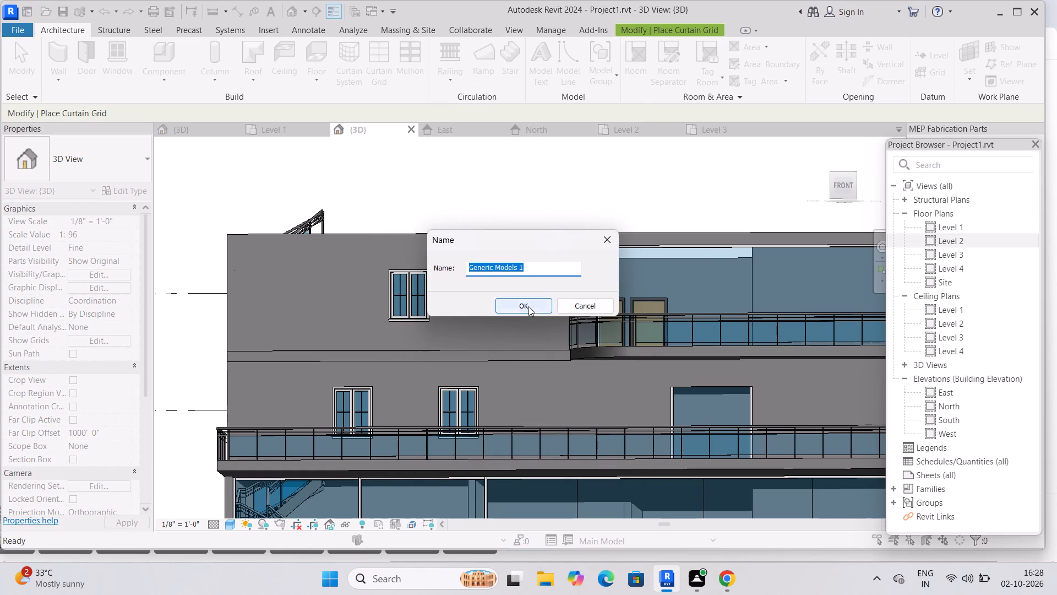
pyautogui.click(528, 306)
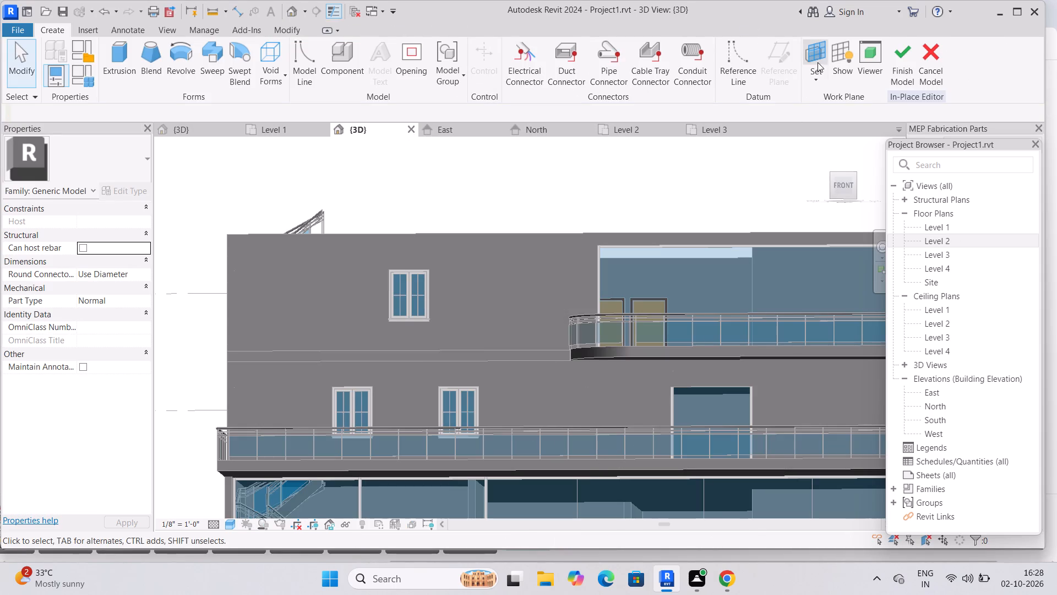
# Set the work plane by picking the front face of the projecting Level 2 floor slab.
pyautogui.click(810, 48)
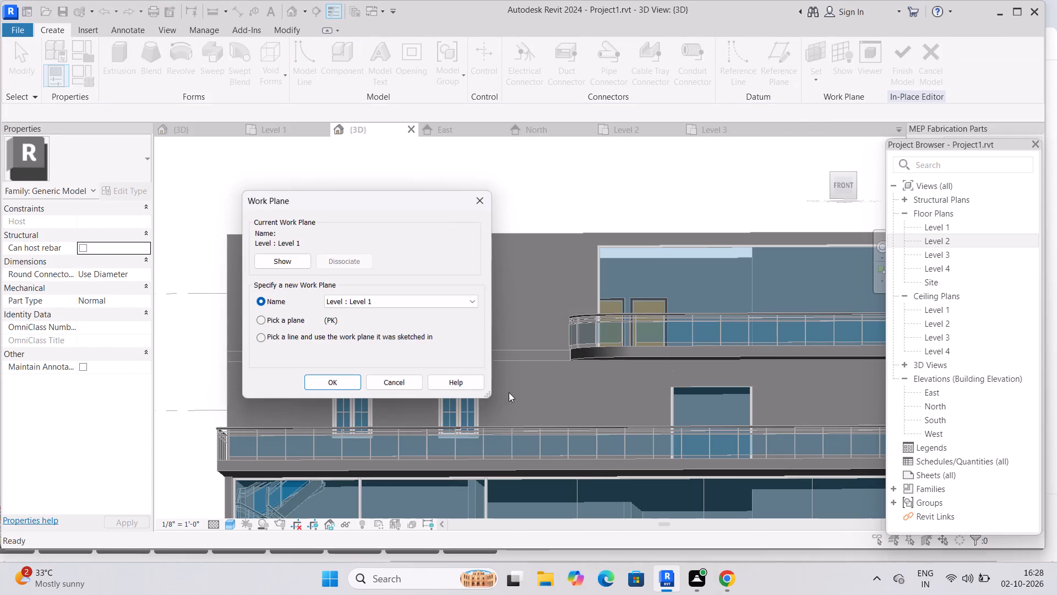
pyautogui.click(339, 382)
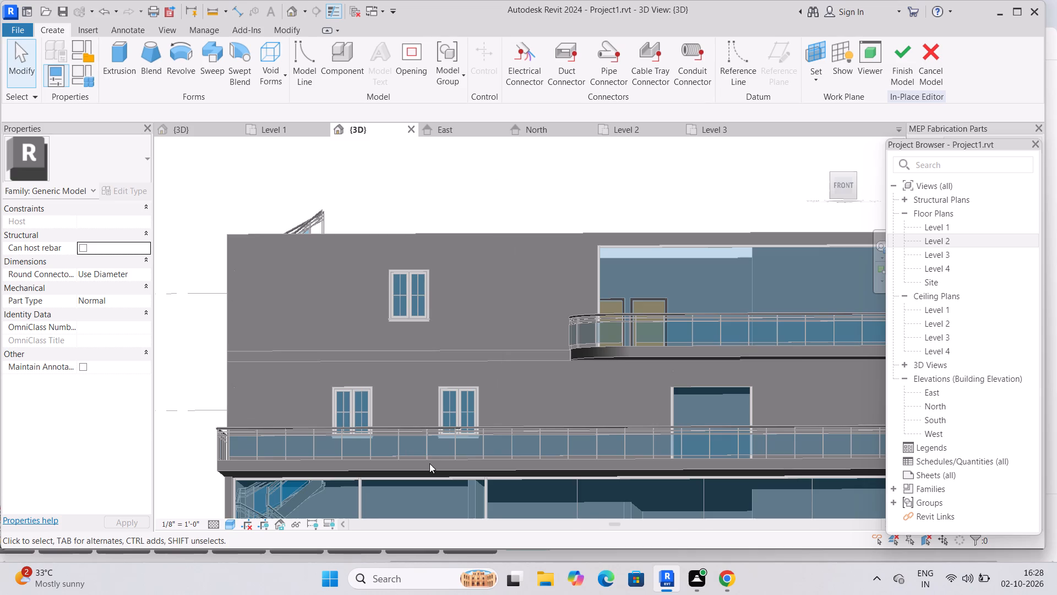
pyautogui.click(816, 59)
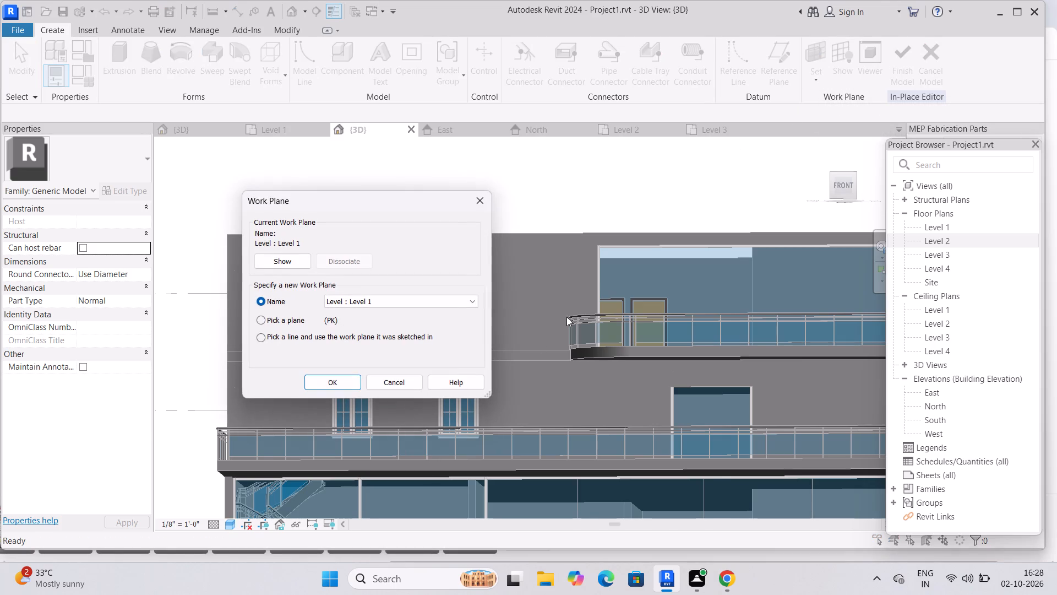
pyautogui.click(278, 311)
pyautogui.click(276, 318)
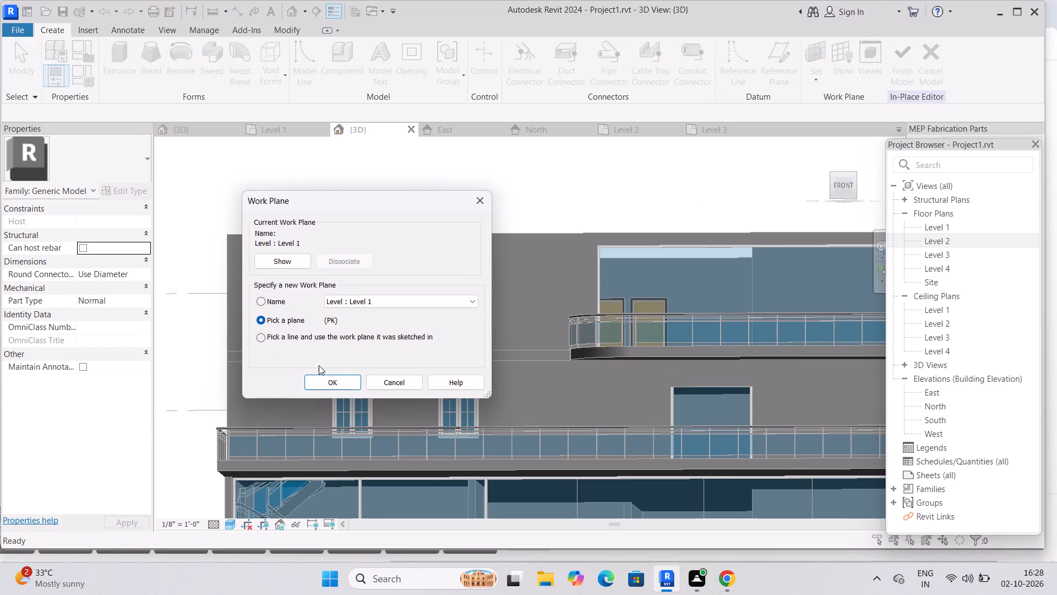
pyautogui.click(334, 381)
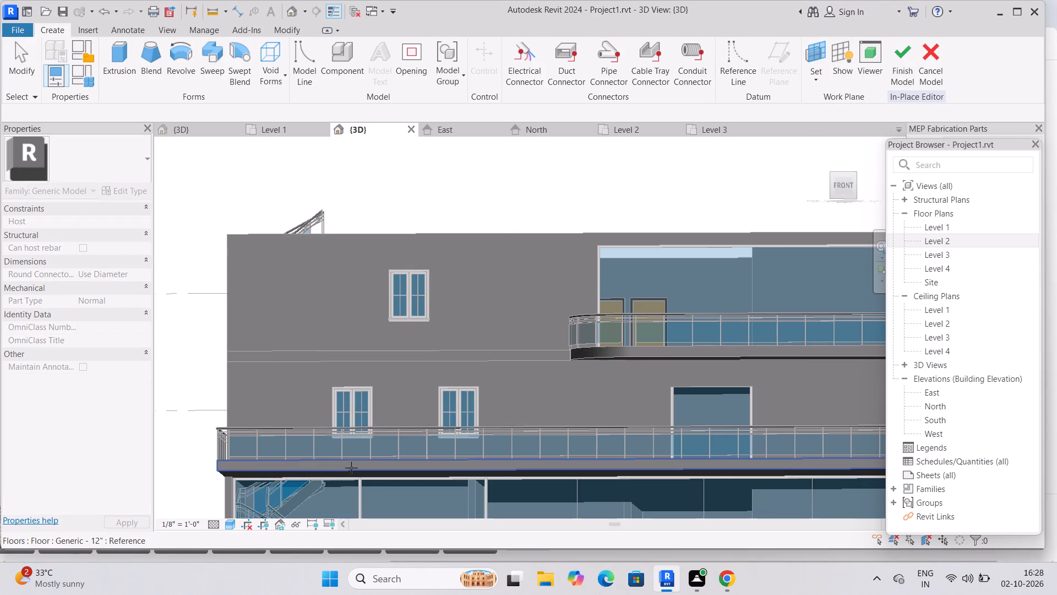
pyautogui.click(351, 468)
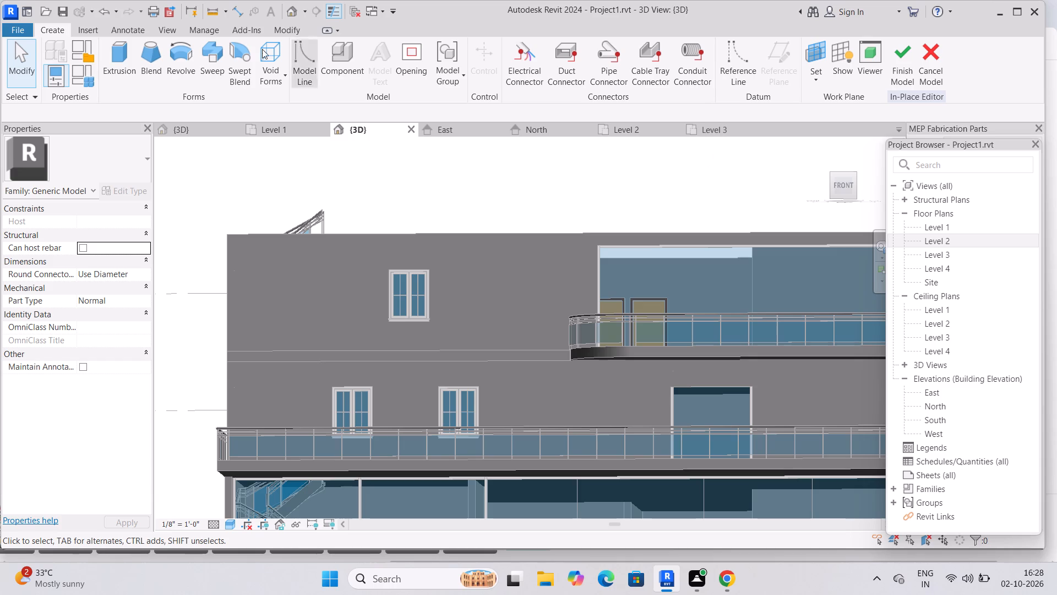
# Start an extrusion and sketch a rectangle about 31'-2" long over the Level 2 slab's front face, ending at the slab's outer corner.
pyautogui.click(112, 58)
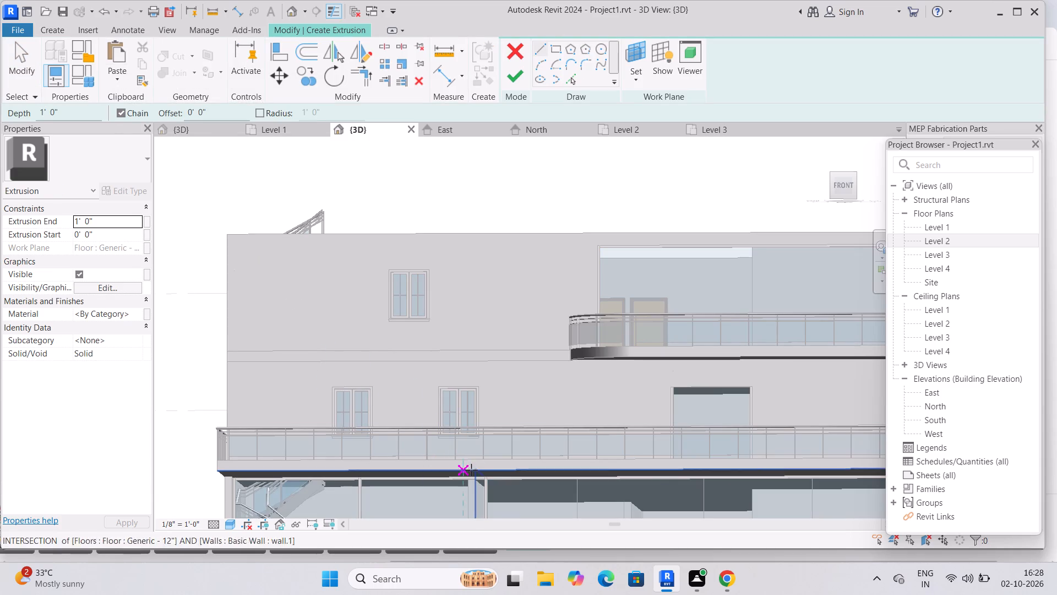
pyautogui.click(533, 462)
pyautogui.press('Escape')
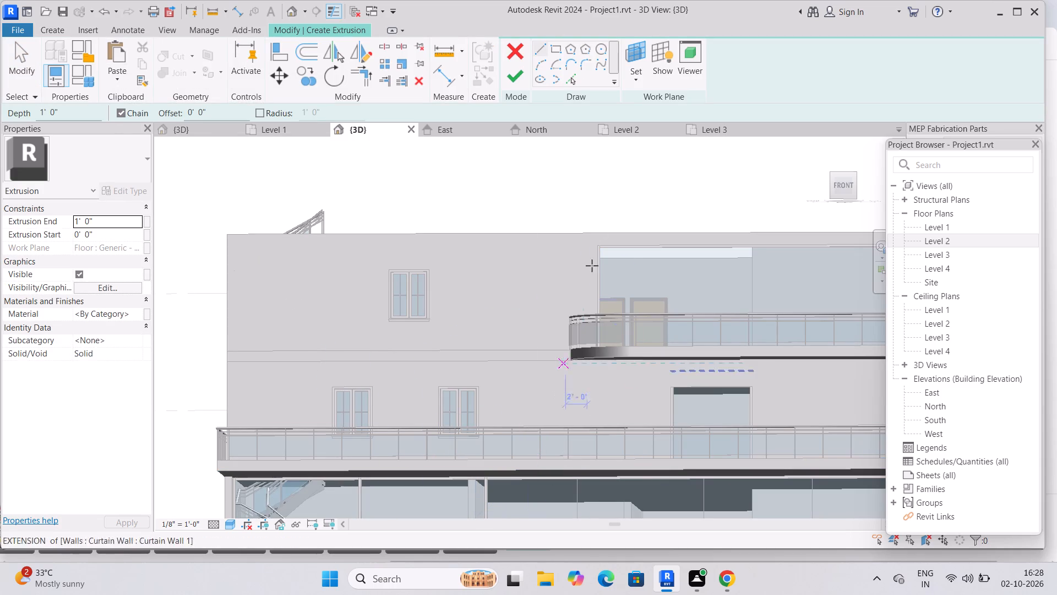
pyautogui.click(554, 52)
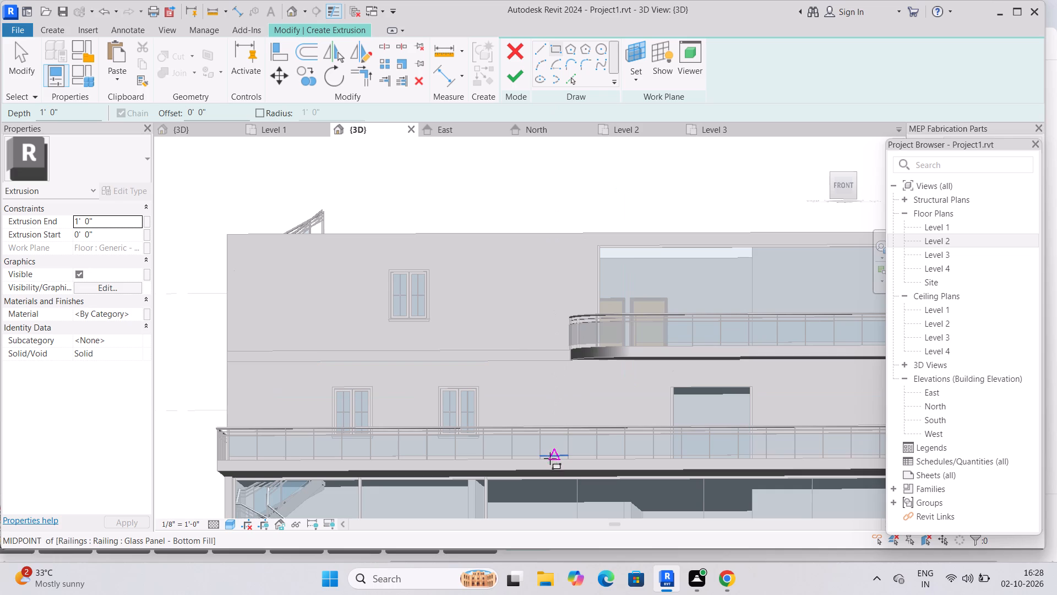
pyautogui.scroll(2, 547, 470)
pyautogui.scroll(-1, 547, 470)
pyautogui.scroll(2, 547, 470)
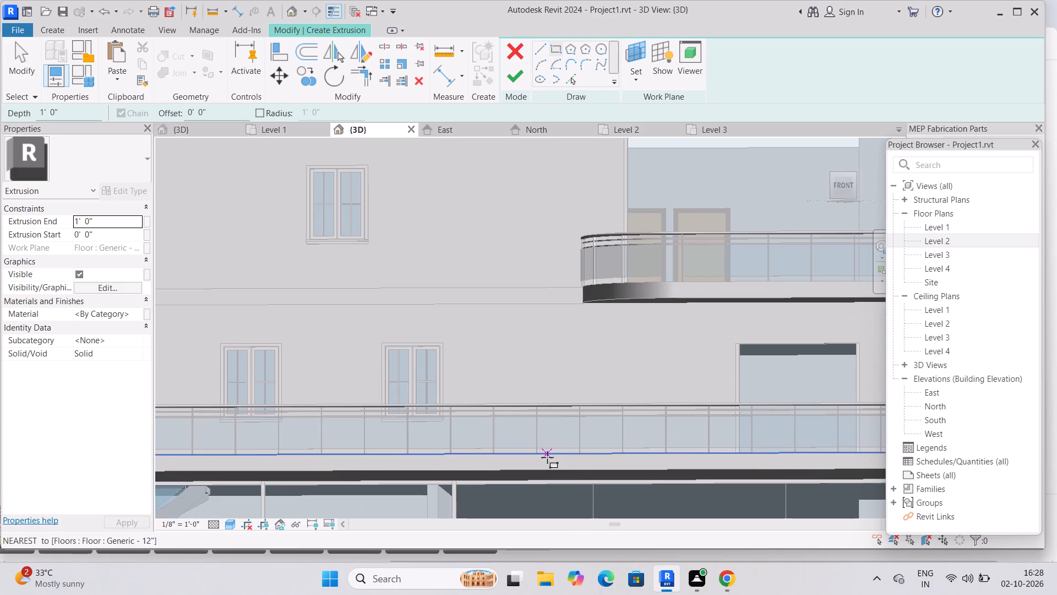
pyautogui.click(549, 468)
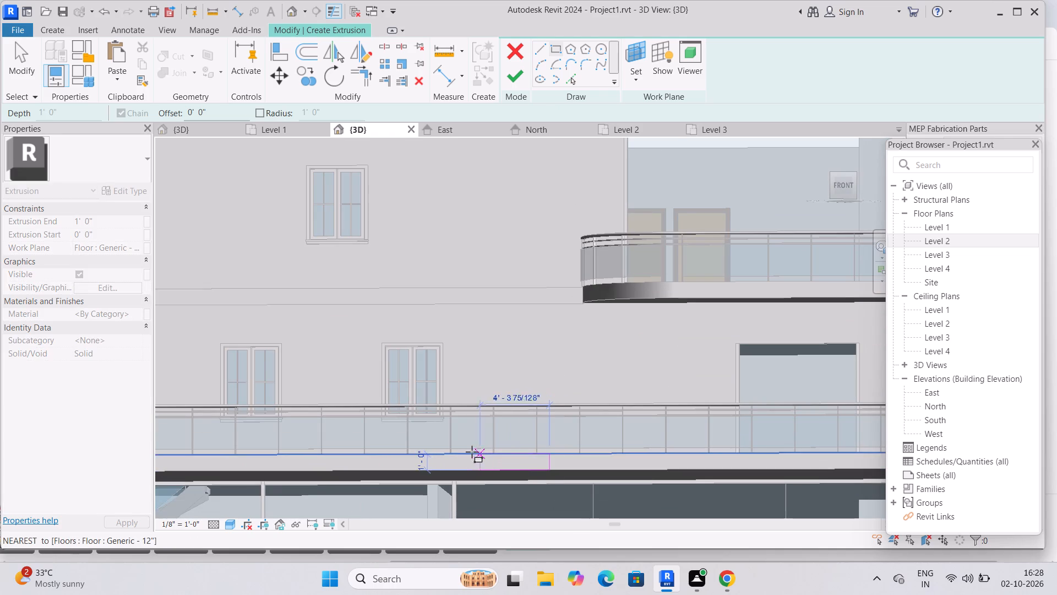
pyautogui.moveTo(338, 458); pyautogui.dragTo(646, 487, button='middle')
pyautogui.scroll(-1, 643, 487)
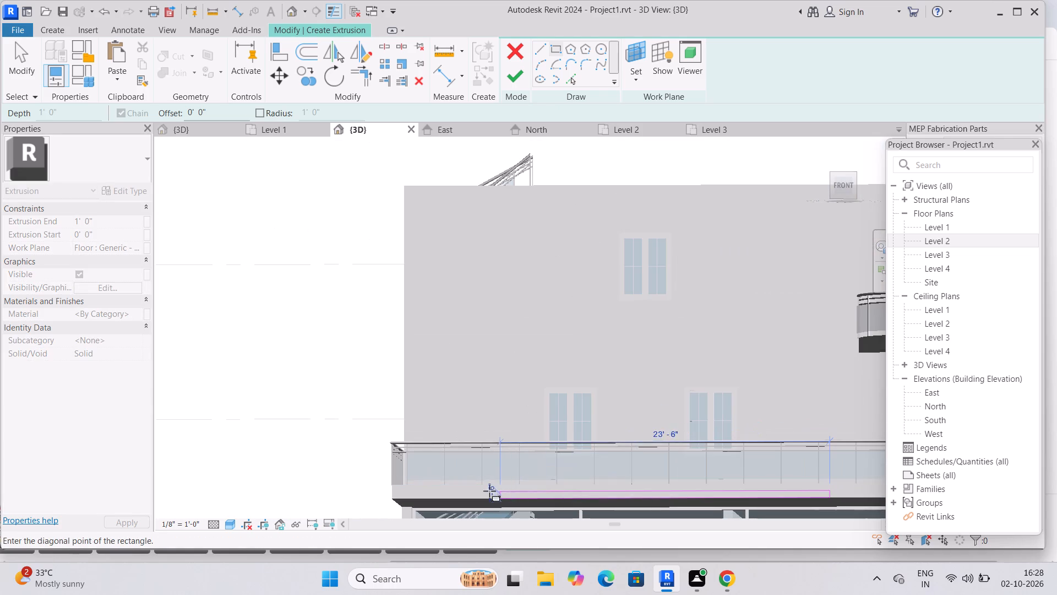
pyautogui.click(395, 488)
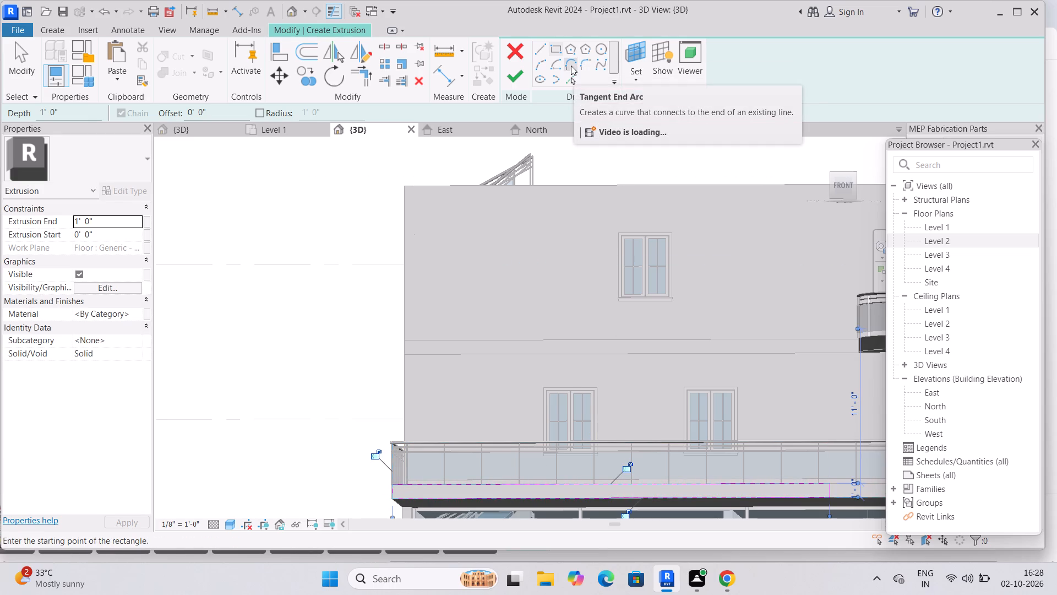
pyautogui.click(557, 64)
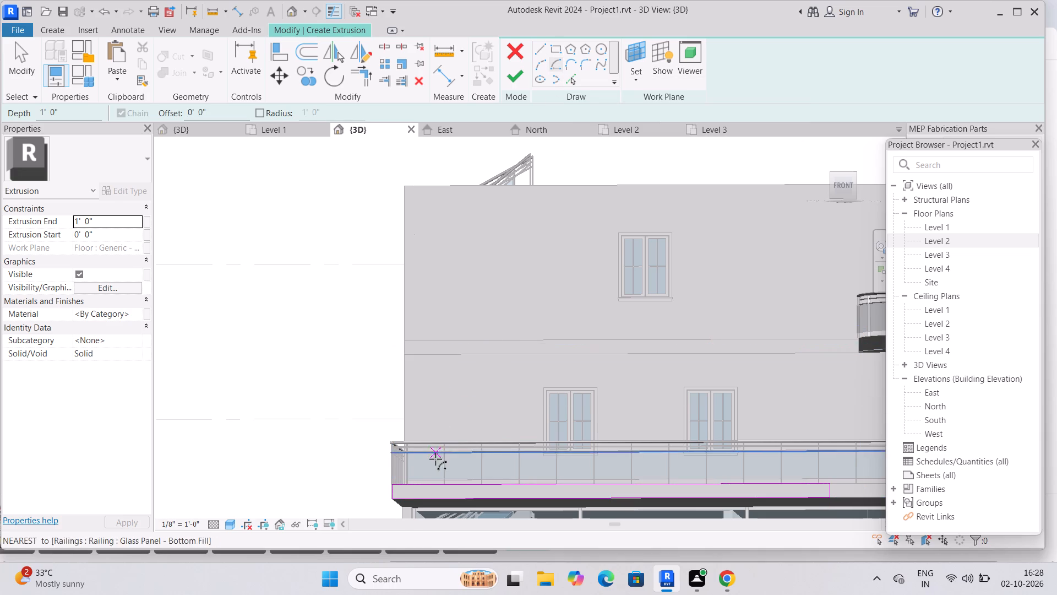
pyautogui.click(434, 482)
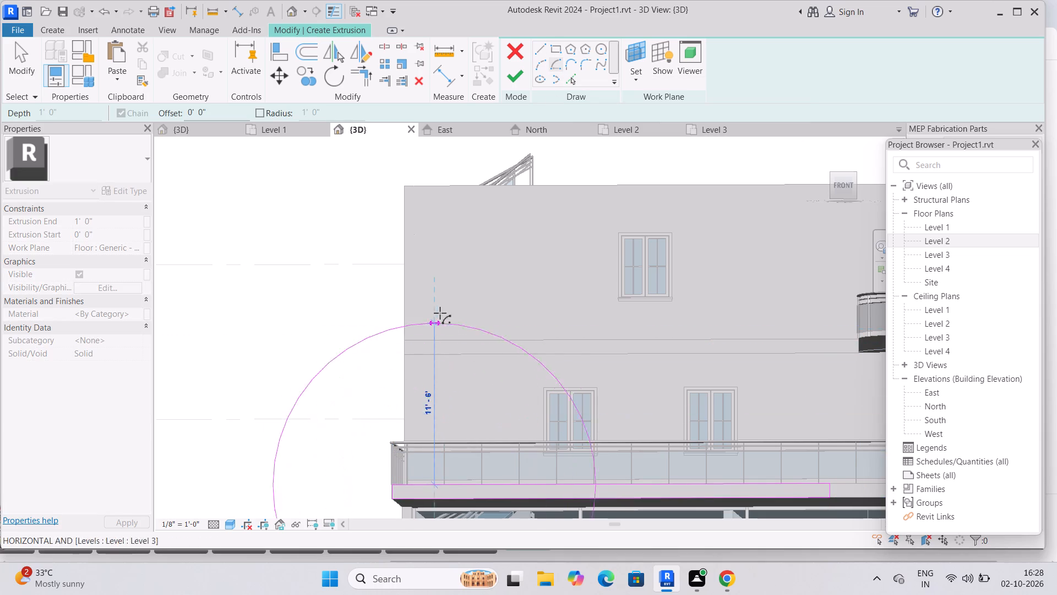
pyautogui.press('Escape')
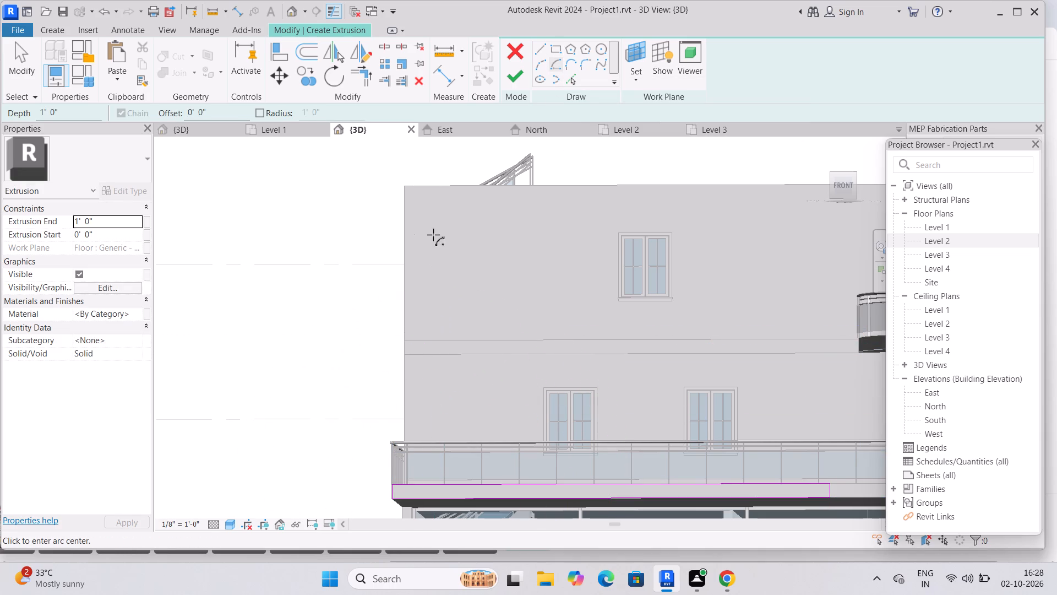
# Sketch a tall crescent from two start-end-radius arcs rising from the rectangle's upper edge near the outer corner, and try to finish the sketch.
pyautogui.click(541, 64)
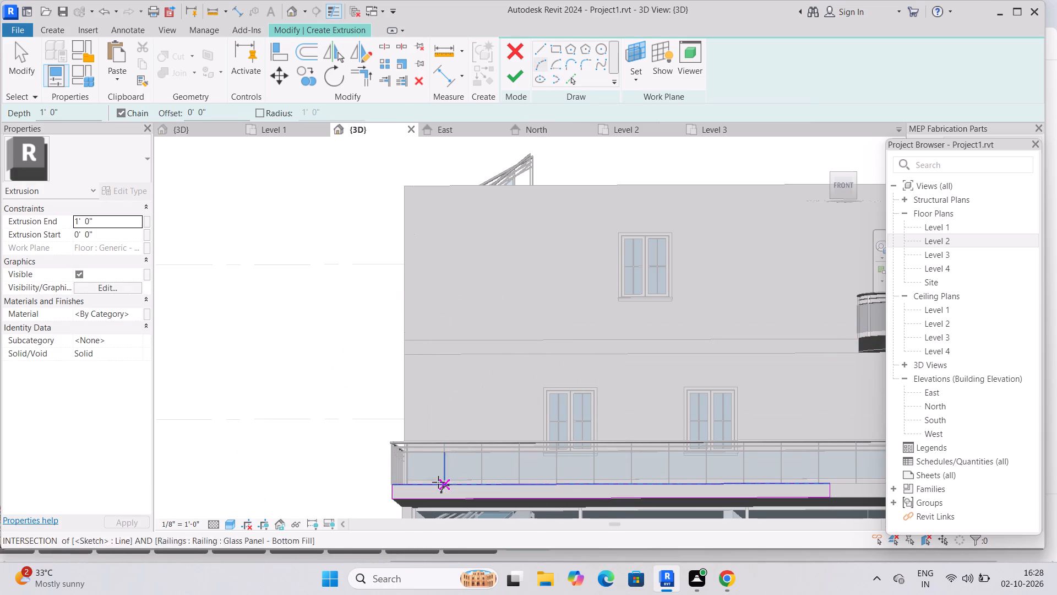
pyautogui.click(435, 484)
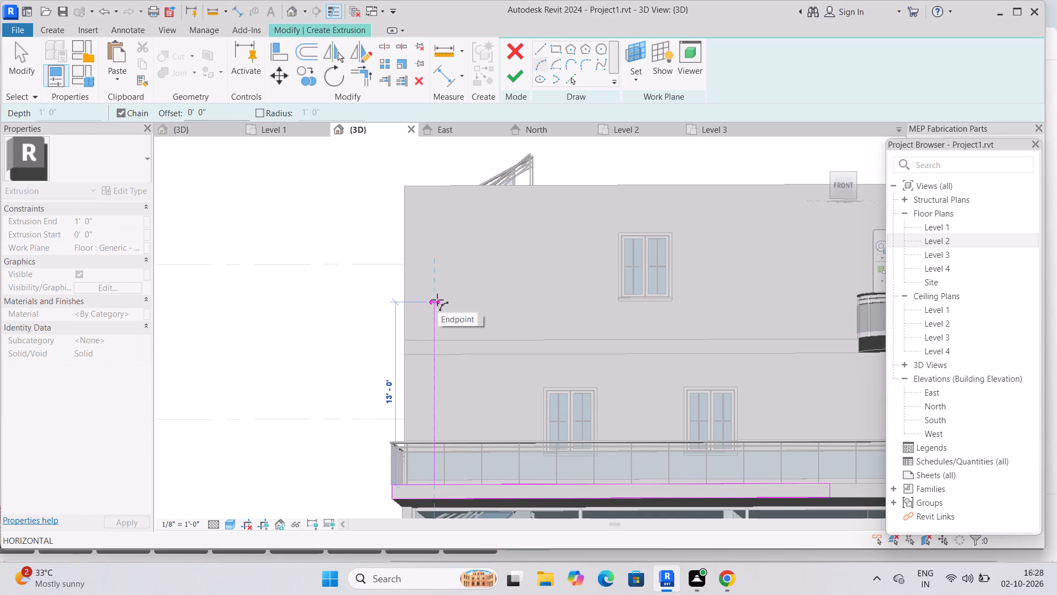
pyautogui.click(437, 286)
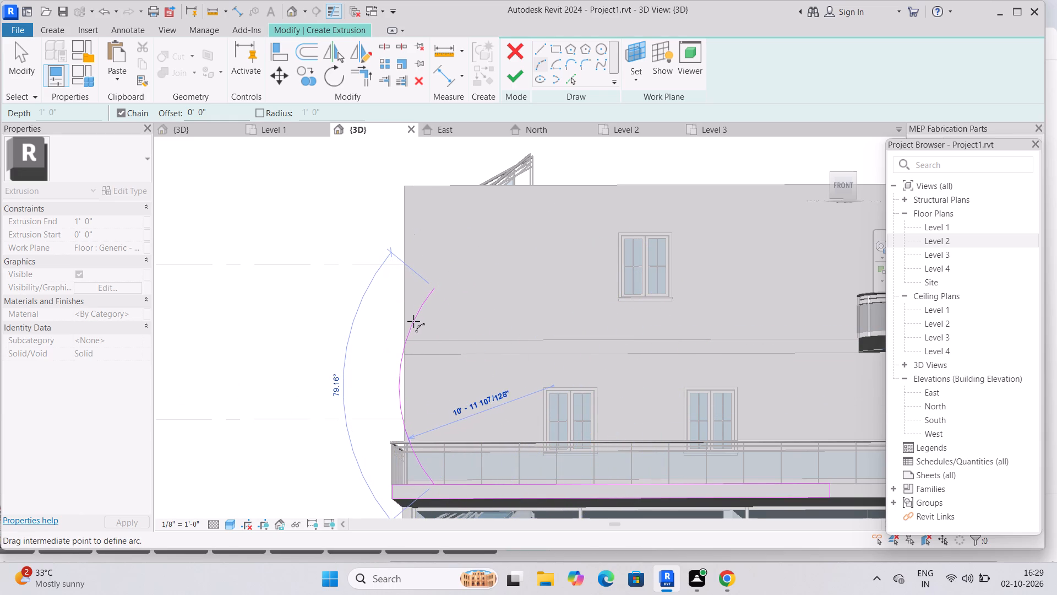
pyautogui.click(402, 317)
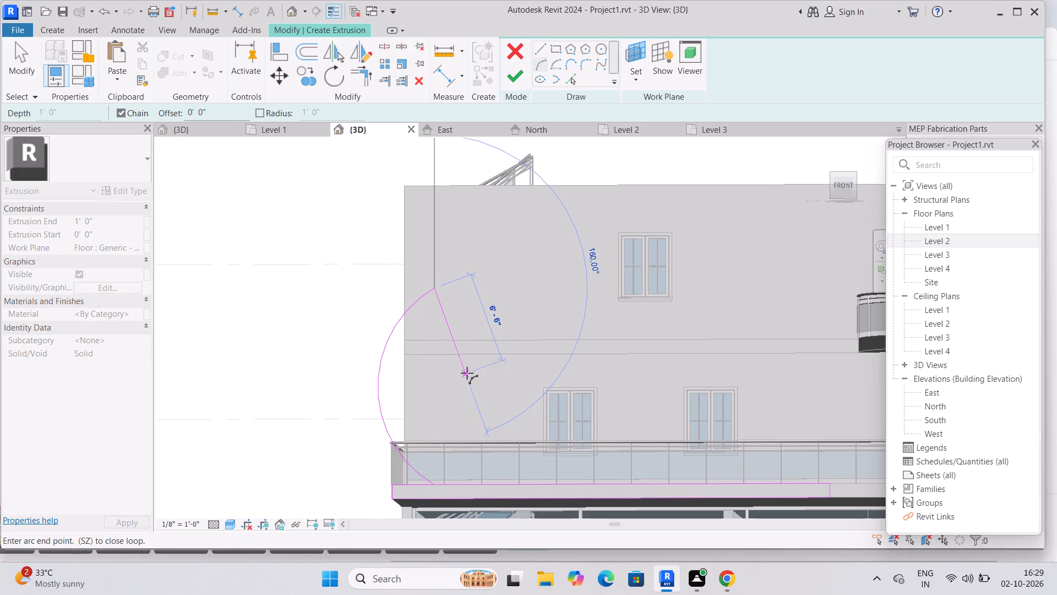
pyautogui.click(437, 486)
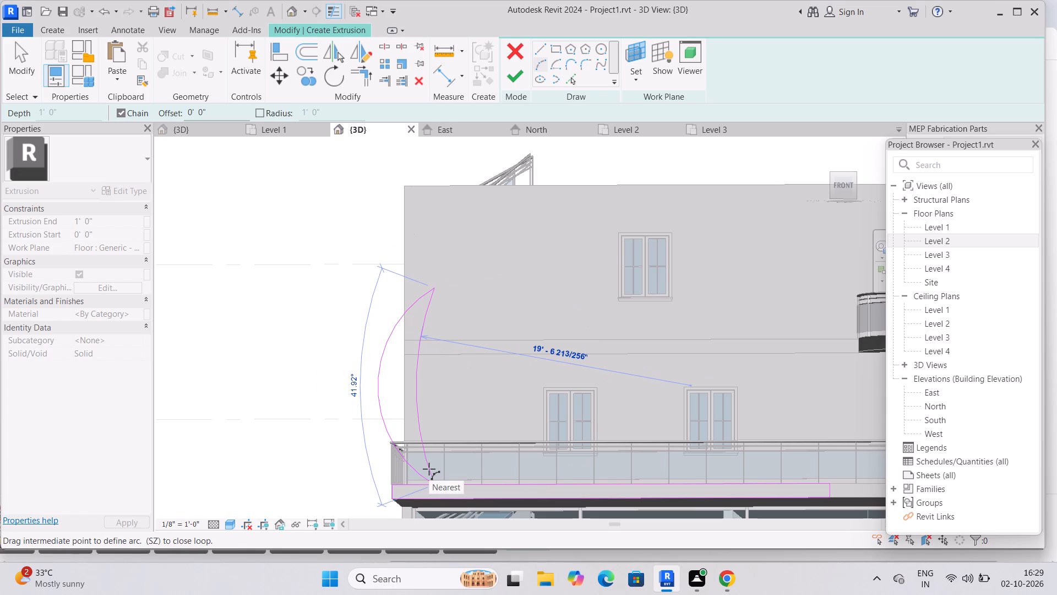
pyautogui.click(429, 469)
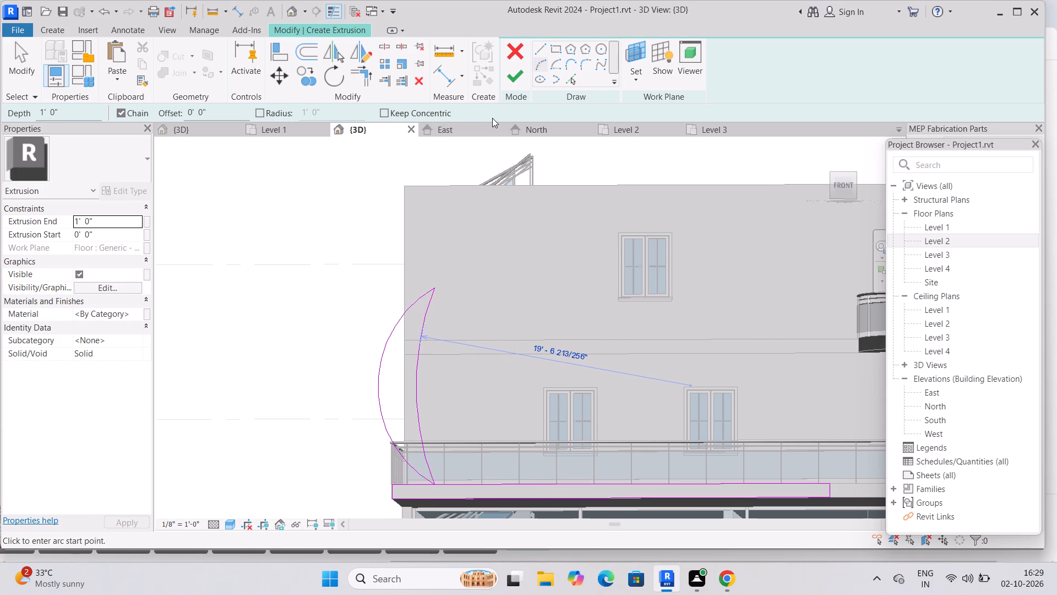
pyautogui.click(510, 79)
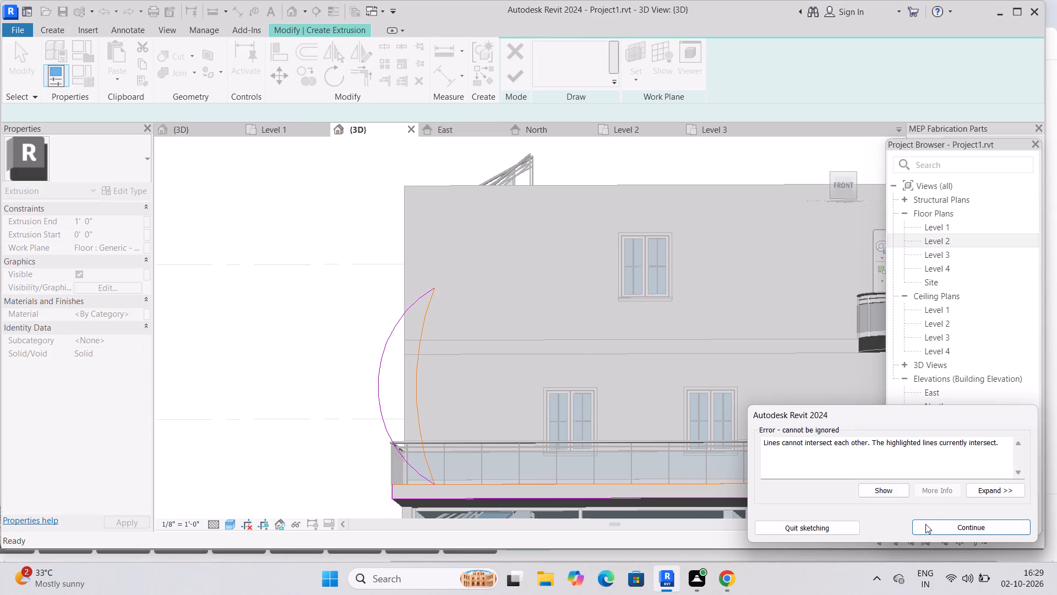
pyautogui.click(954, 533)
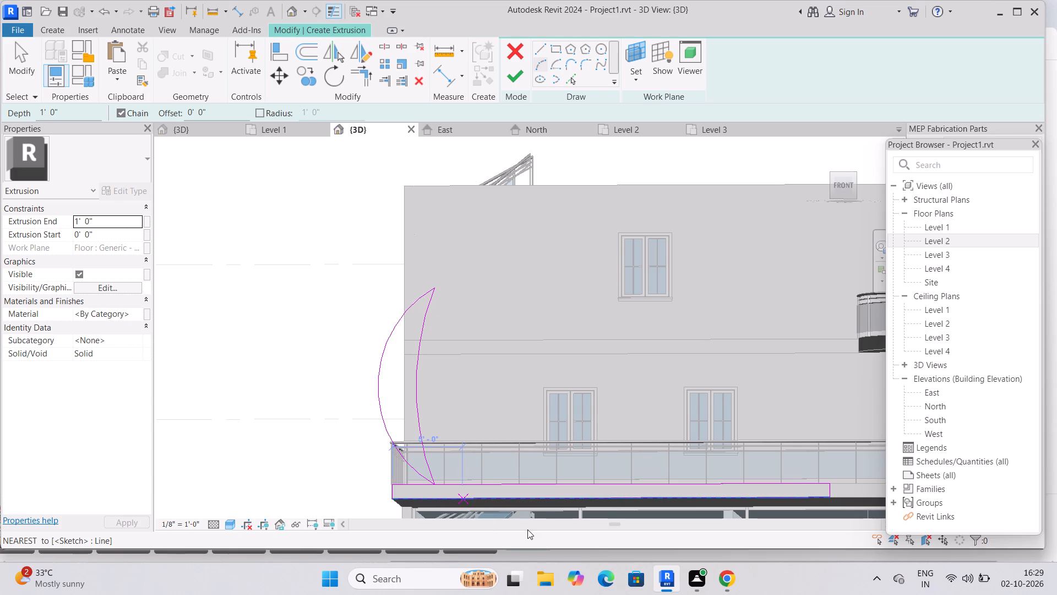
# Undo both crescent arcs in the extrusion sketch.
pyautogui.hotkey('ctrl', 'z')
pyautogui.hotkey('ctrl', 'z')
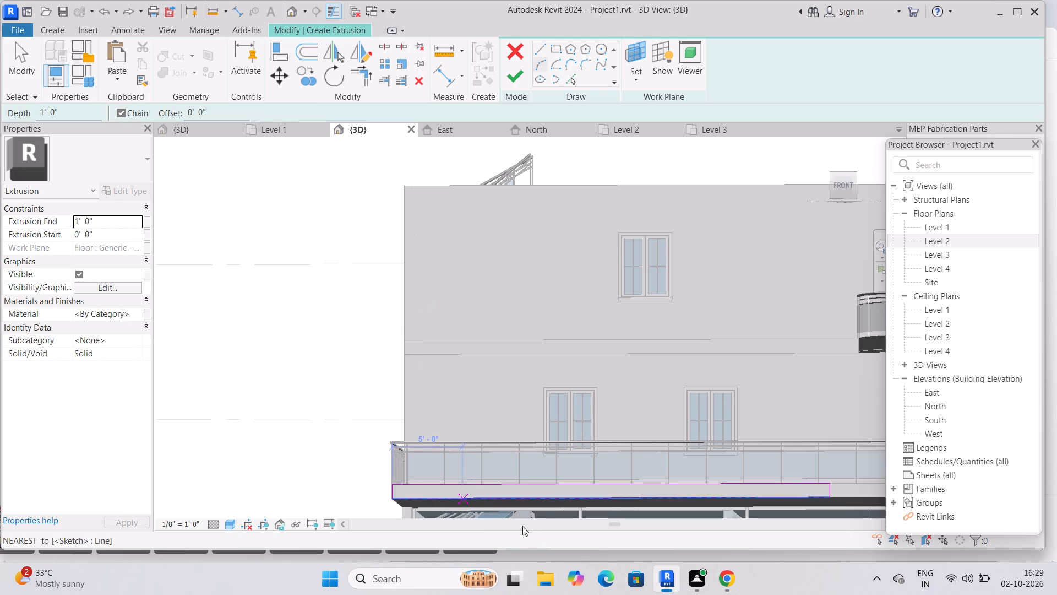
# Finish the rectangular extrusion and stretch its front face outward to a depth of about 3'-4".
pyautogui.click(521, 75)
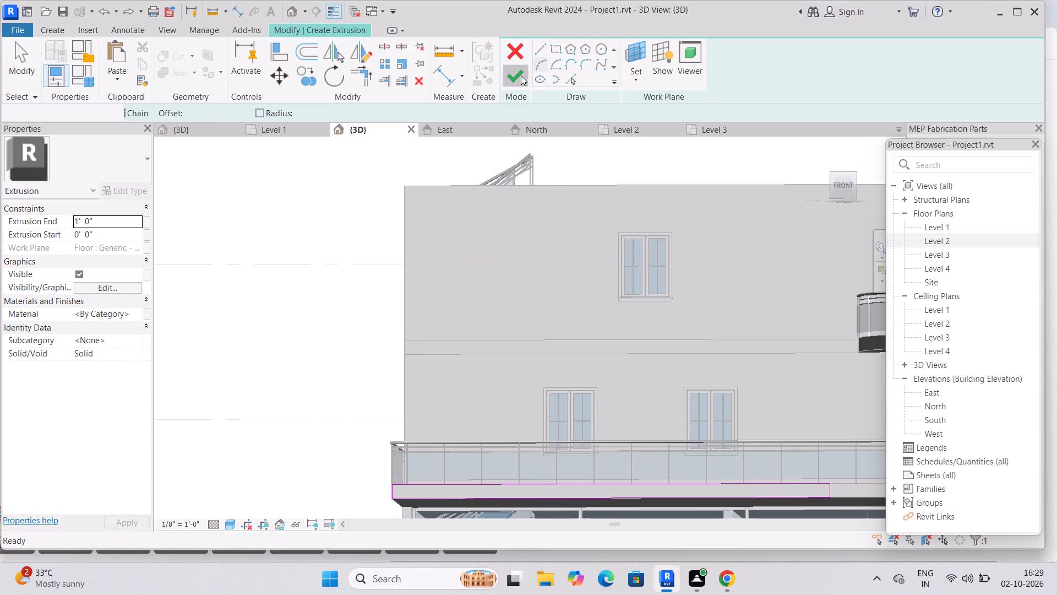
pyautogui.keyDown('shift'); pyautogui.moveTo(572, 510); pyautogui.dragTo(653, 528, button='middle'); pyautogui.keyUp('shift')
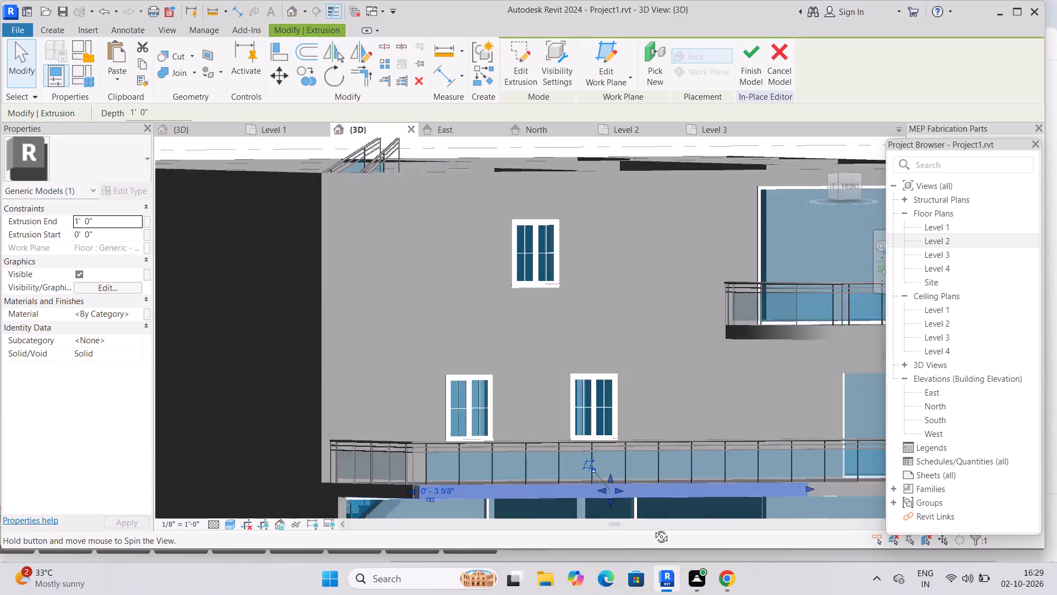
pyautogui.keyDown('shift'); pyautogui.moveTo(653, 528); pyautogui.dragTo(737, 541, button='middle'); pyautogui.keyUp('shift')
pyautogui.keyDown('shift'); pyautogui.moveTo(734, 518); pyautogui.dragTo(762, 527, button='middle'); pyautogui.keyUp('shift')
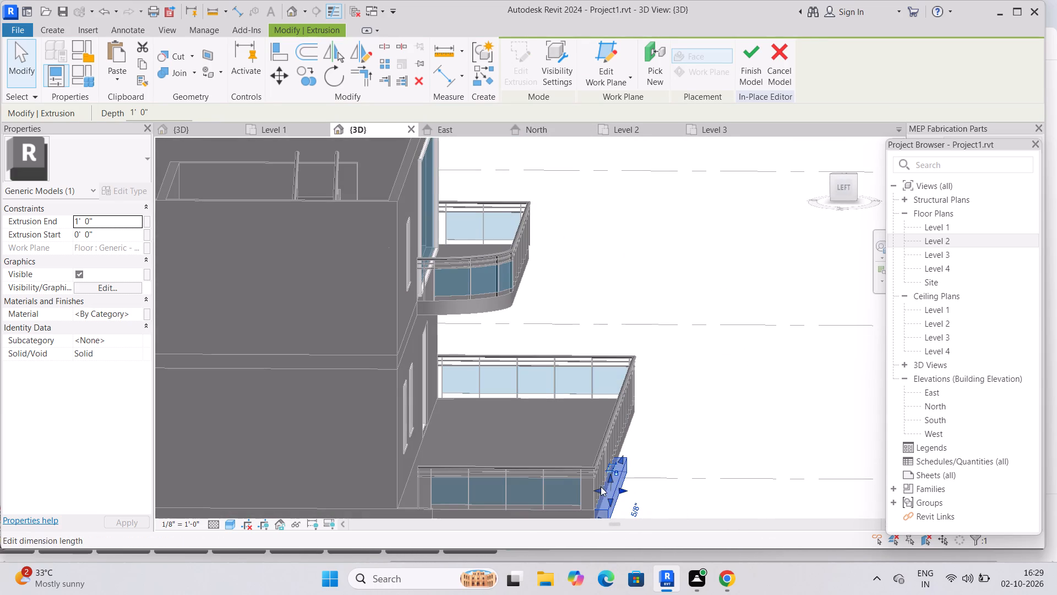
pyautogui.moveTo(623, 488); pyautogui.dragTo(651, 493)
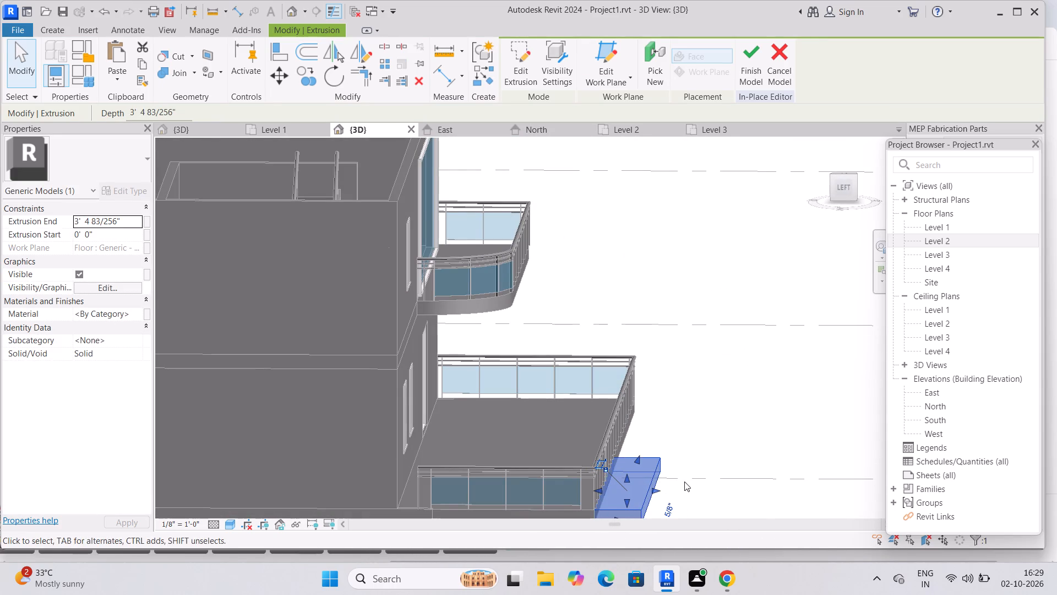
pyautogui.moveTo(684, 482); pyautogui.dragTo(634, 485, button='middle')
pyautogui.moveTo(627, 493); pyautogui.dragTo(551, 485, button='middle')
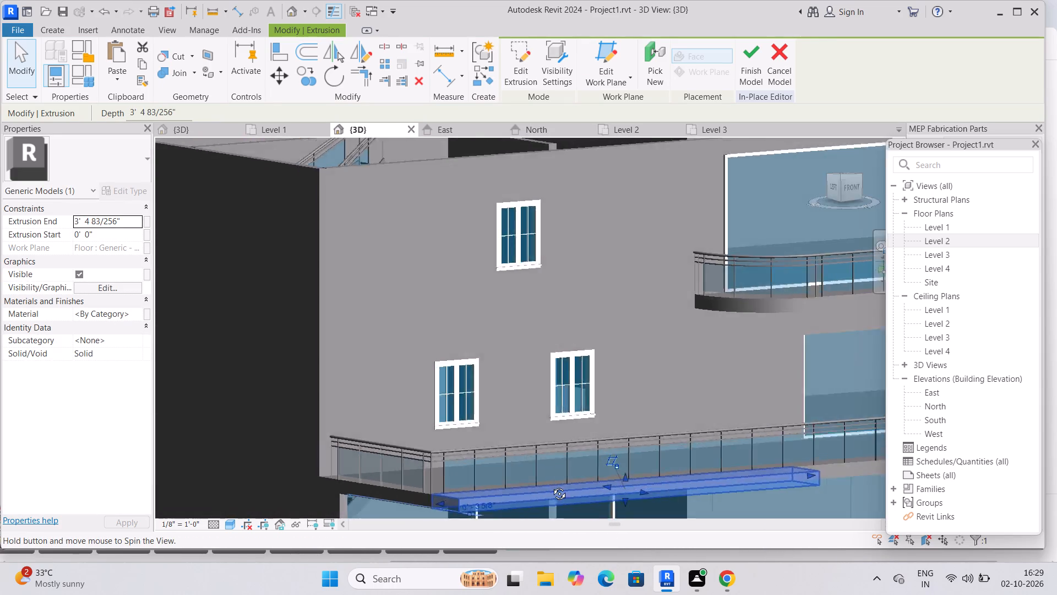
pyautogui.moveTo(551, 485); pyautogui.dragTo(522, 484, button='middle')
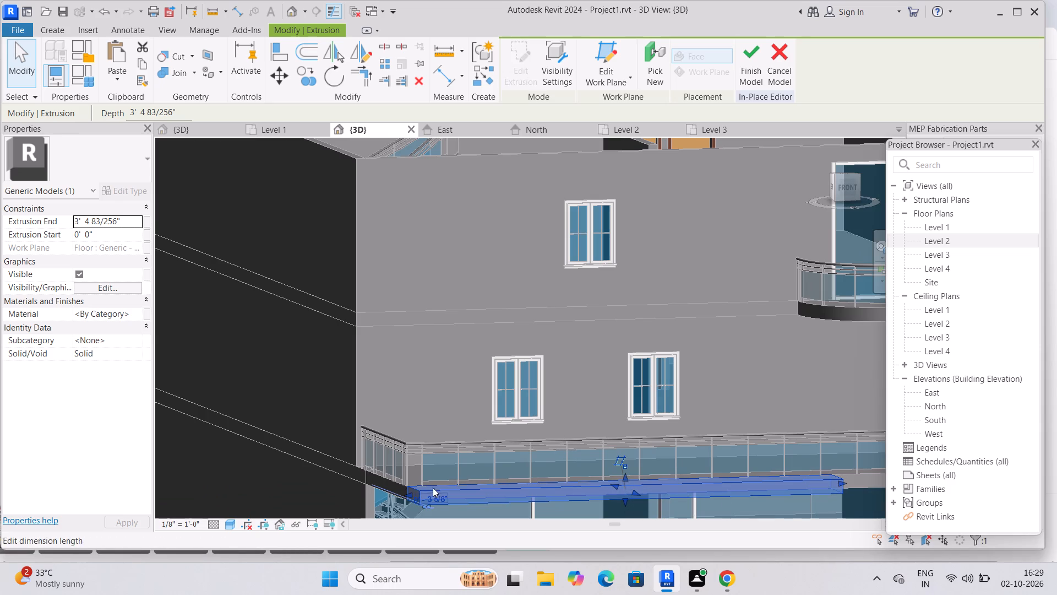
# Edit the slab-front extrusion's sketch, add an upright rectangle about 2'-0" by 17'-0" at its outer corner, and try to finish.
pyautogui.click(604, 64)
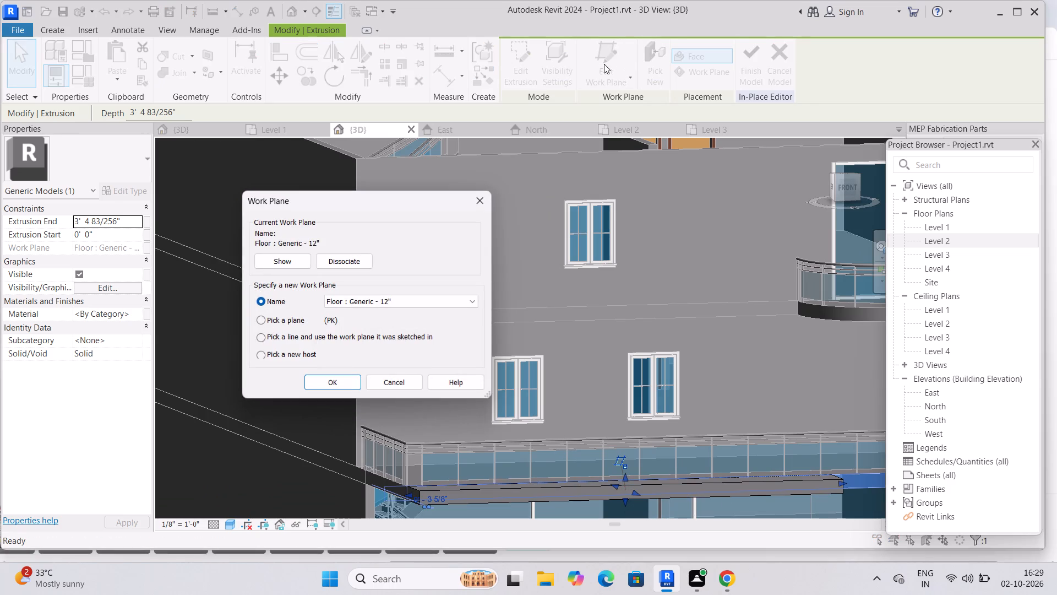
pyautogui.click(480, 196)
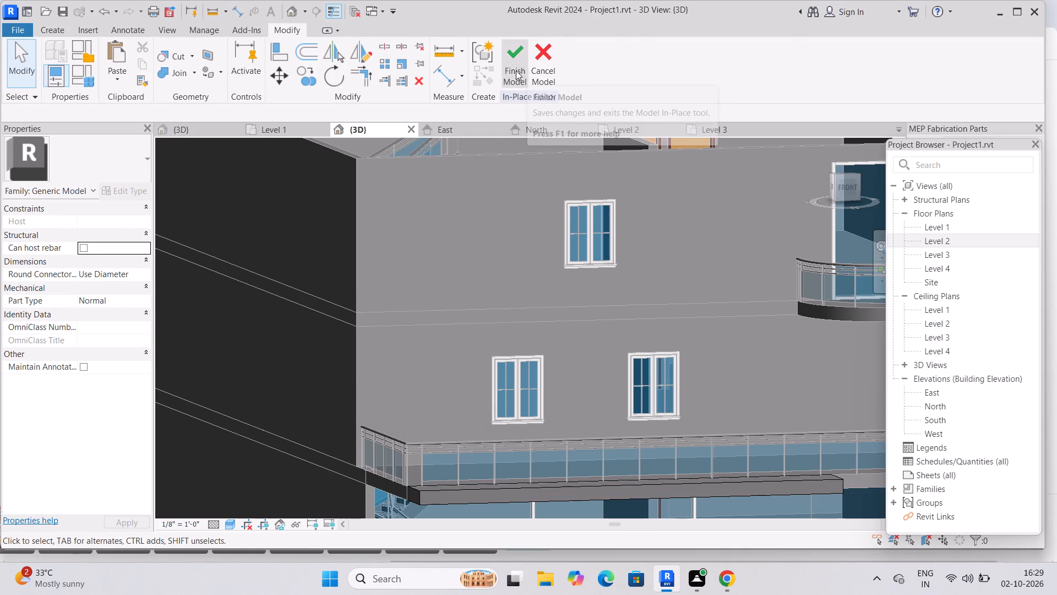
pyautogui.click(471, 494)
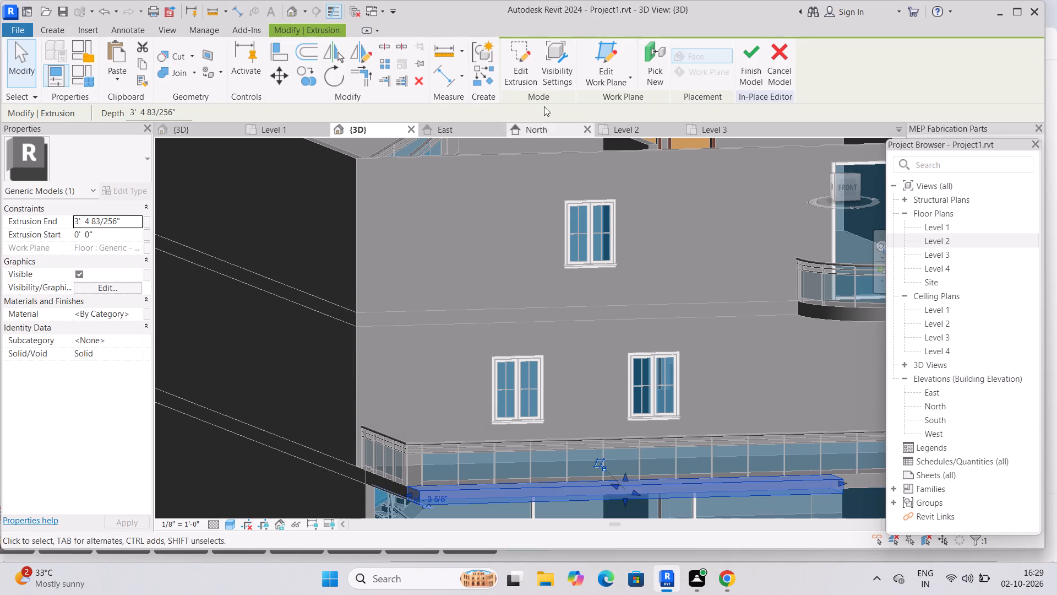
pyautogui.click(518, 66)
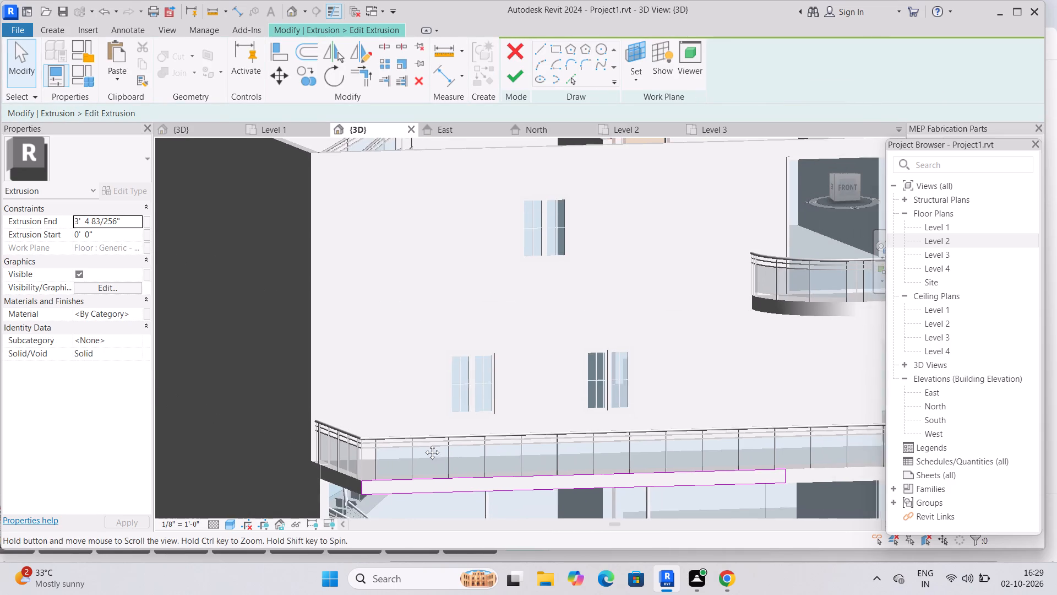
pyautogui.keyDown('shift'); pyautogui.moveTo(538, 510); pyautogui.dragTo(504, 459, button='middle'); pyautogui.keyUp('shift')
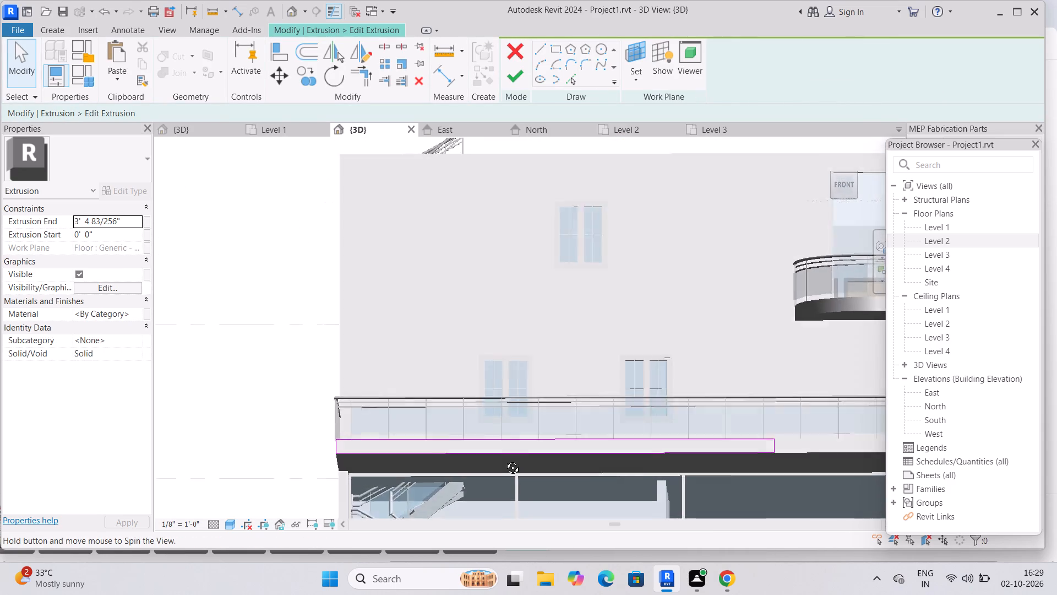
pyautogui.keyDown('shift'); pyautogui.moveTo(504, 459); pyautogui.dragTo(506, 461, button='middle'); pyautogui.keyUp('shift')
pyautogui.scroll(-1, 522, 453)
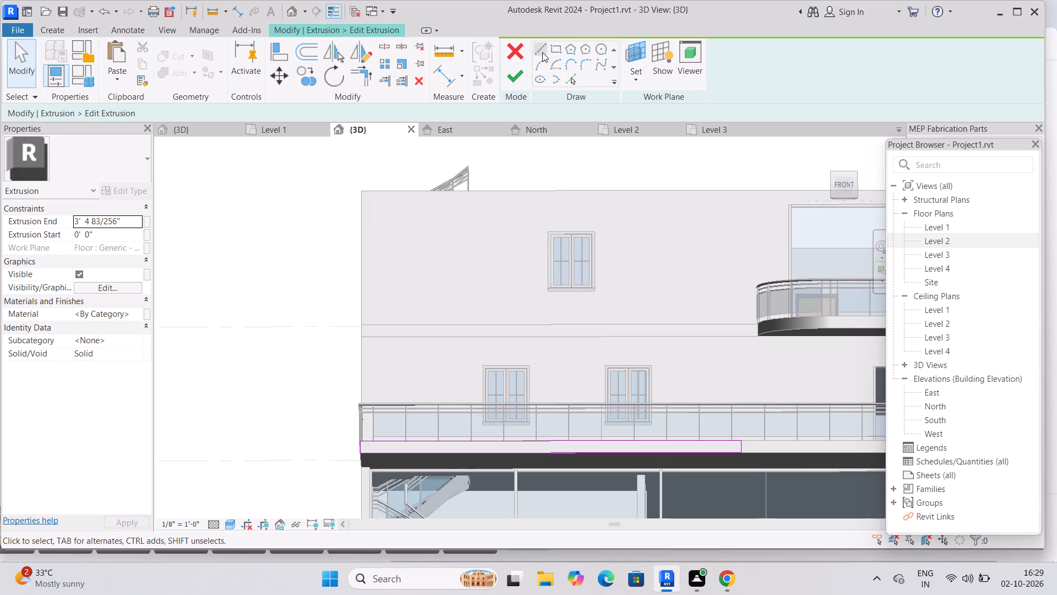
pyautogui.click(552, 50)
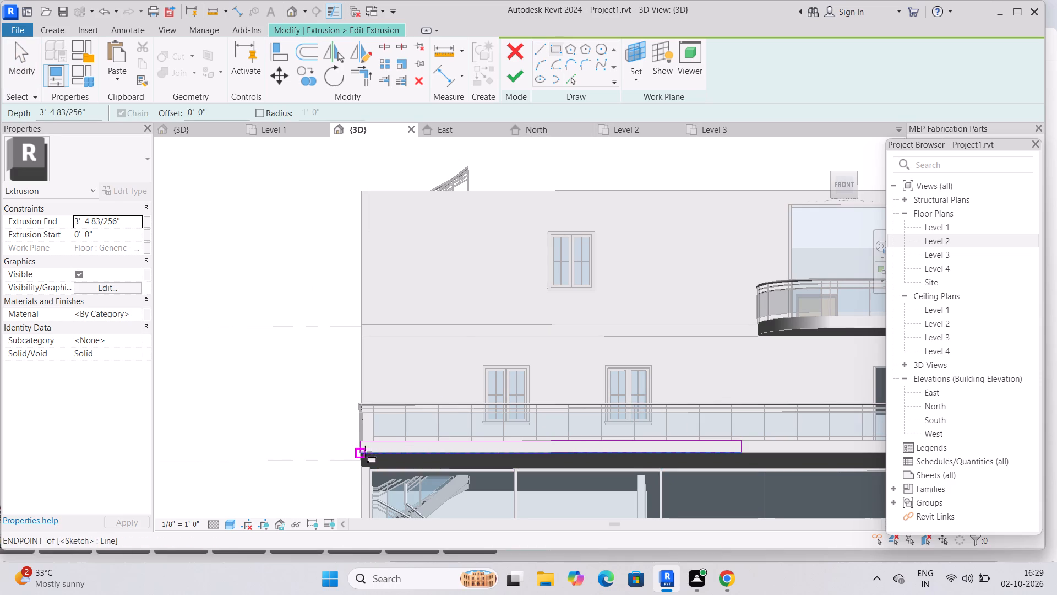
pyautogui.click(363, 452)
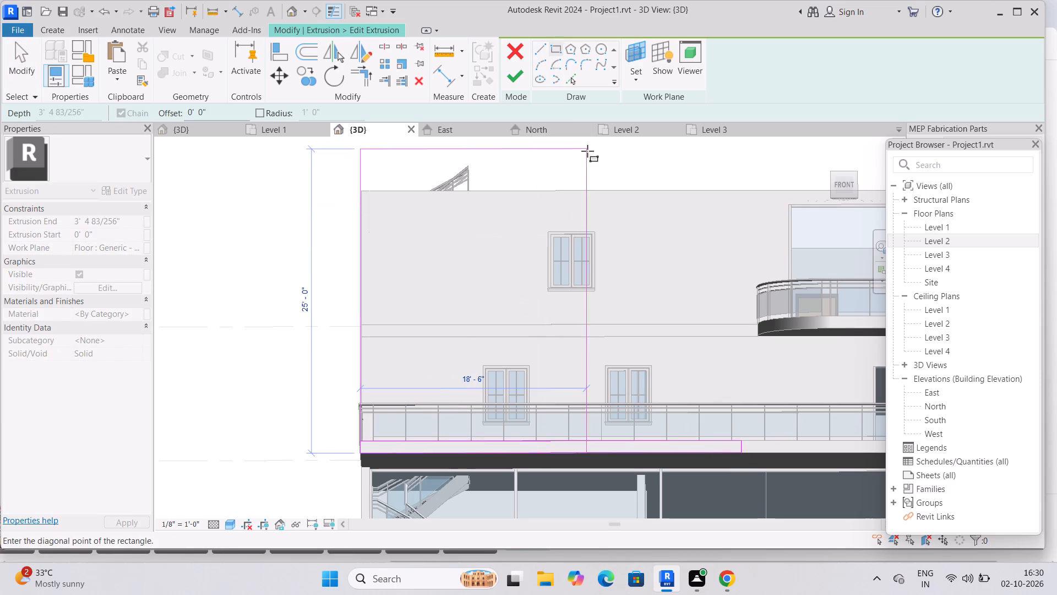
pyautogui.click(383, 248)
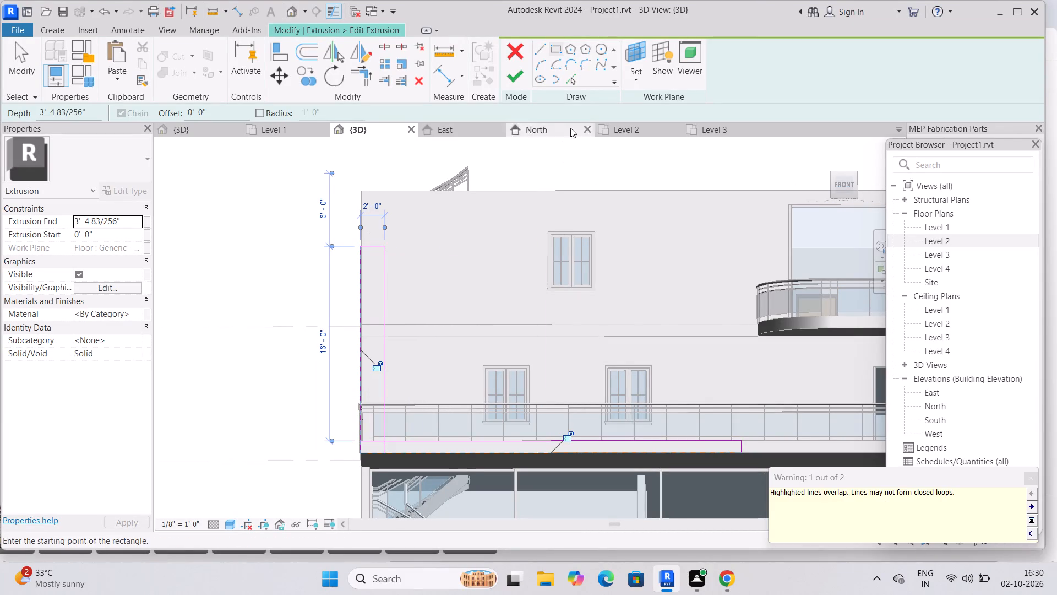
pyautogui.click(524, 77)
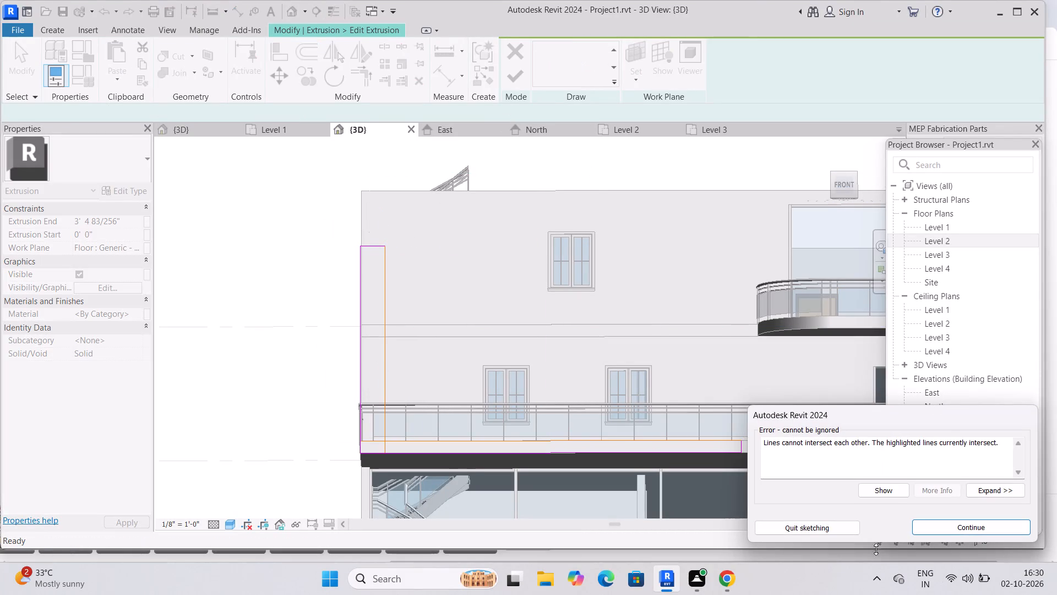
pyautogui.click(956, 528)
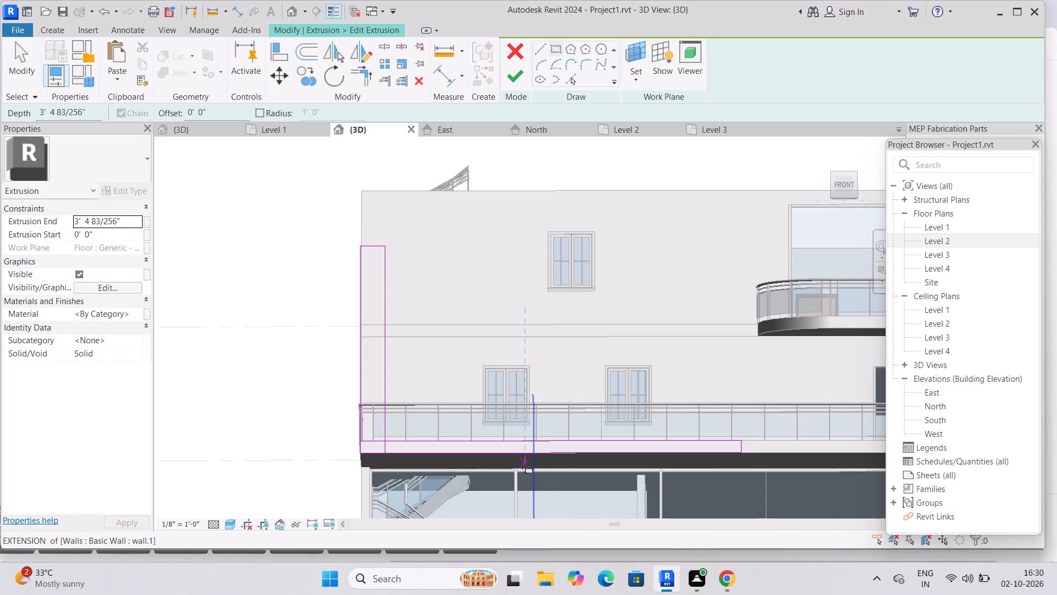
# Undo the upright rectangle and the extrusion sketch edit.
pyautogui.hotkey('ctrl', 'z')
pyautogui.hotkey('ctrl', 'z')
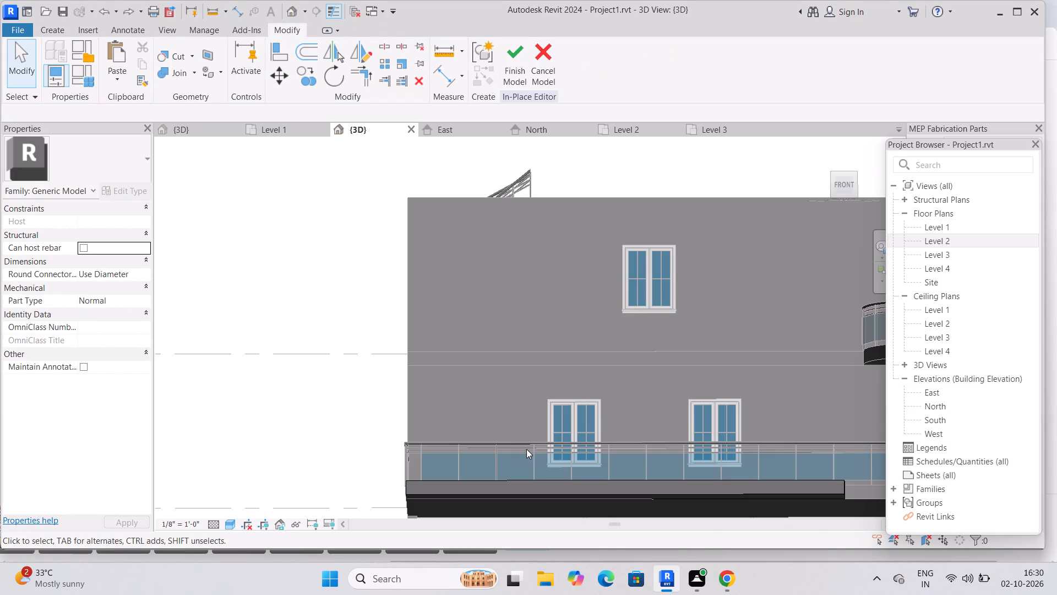
# Edit the slab-front extrusion's sketch and draw a vertical line from the rectangle's upper outer corner to just above the roof edge.
pyautogui.keyDown('shift'); pyautogui.moveTo(509, 448); pyautogui.dragTo(503, 504, button='middle'); pyautogui.keyUp('shift')
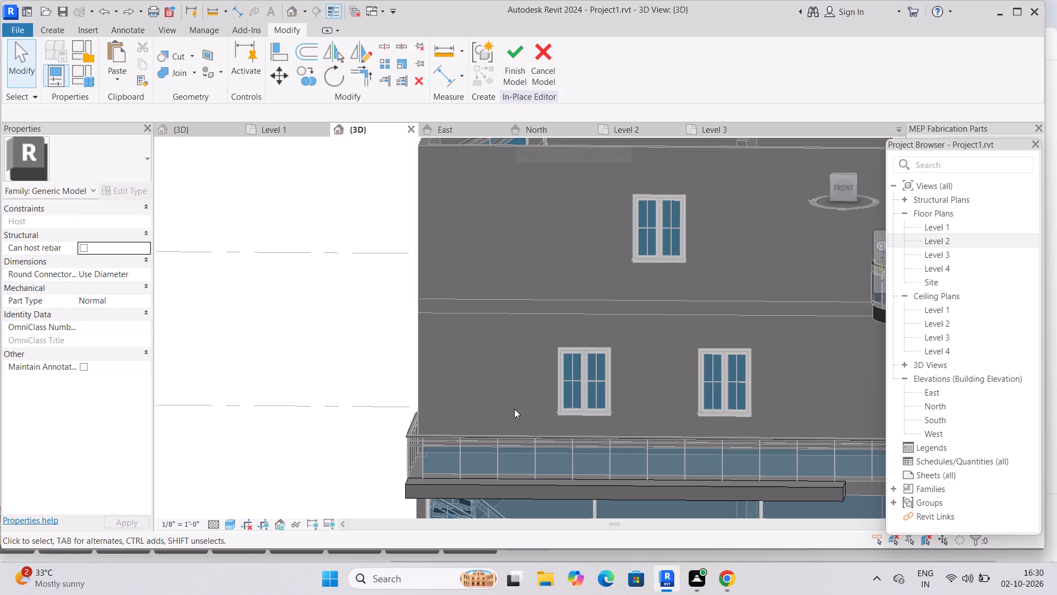
pyautogui.click(482, 490)
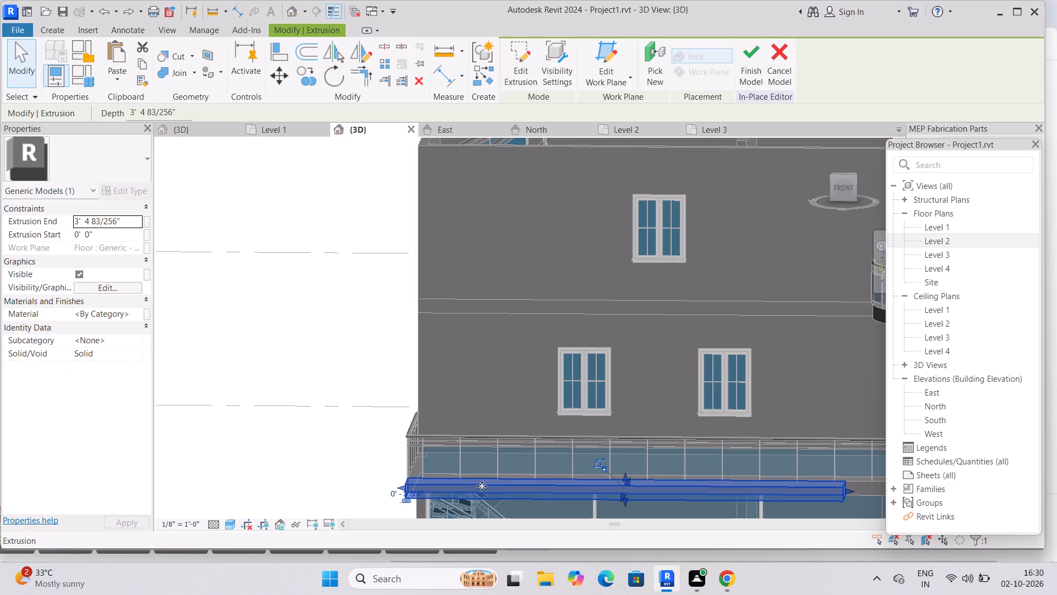
pyautogui.click(521, 77)
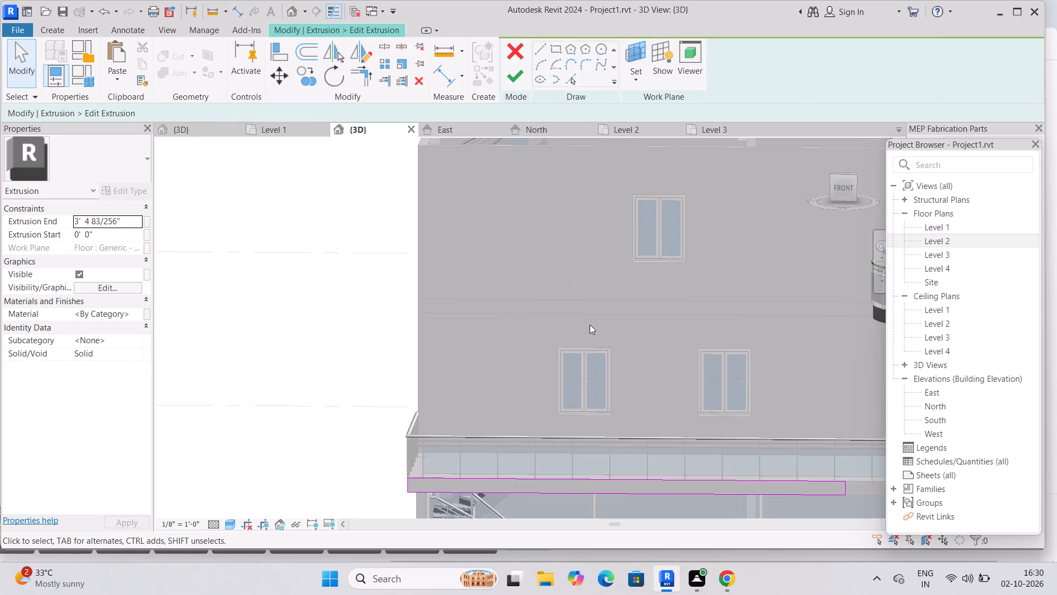
pyautogui.moveTo(633, 386); pyautogui.dragTo(645, 348, button='middle')
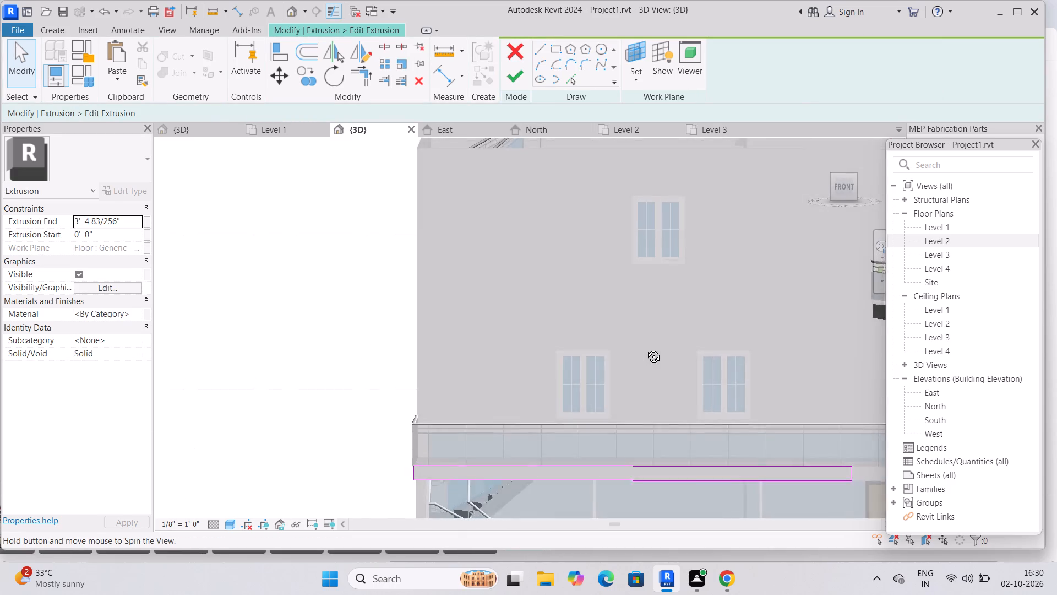
pyautogui.moveTo(645, 348); pyautogui.dragTo(651, 327, button='middle')
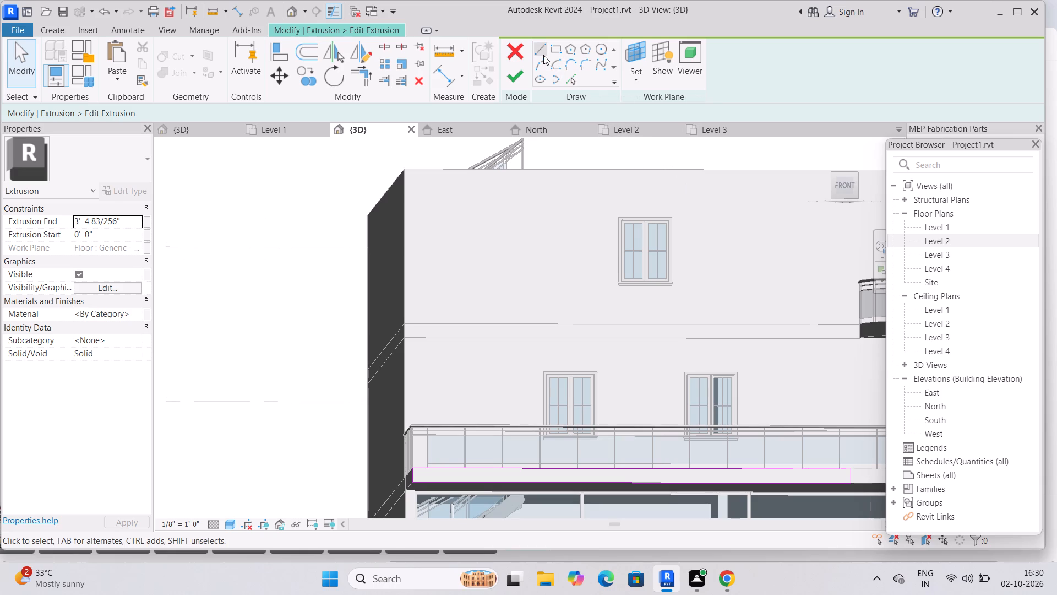
pyautogui.click(543, 55)
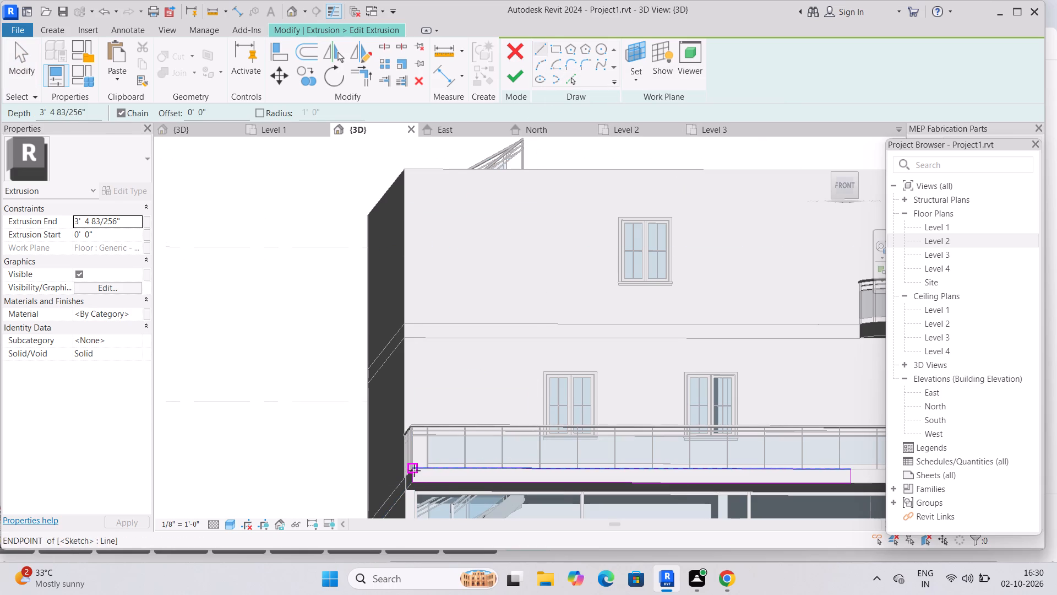
pyautogui.click(414, 470)
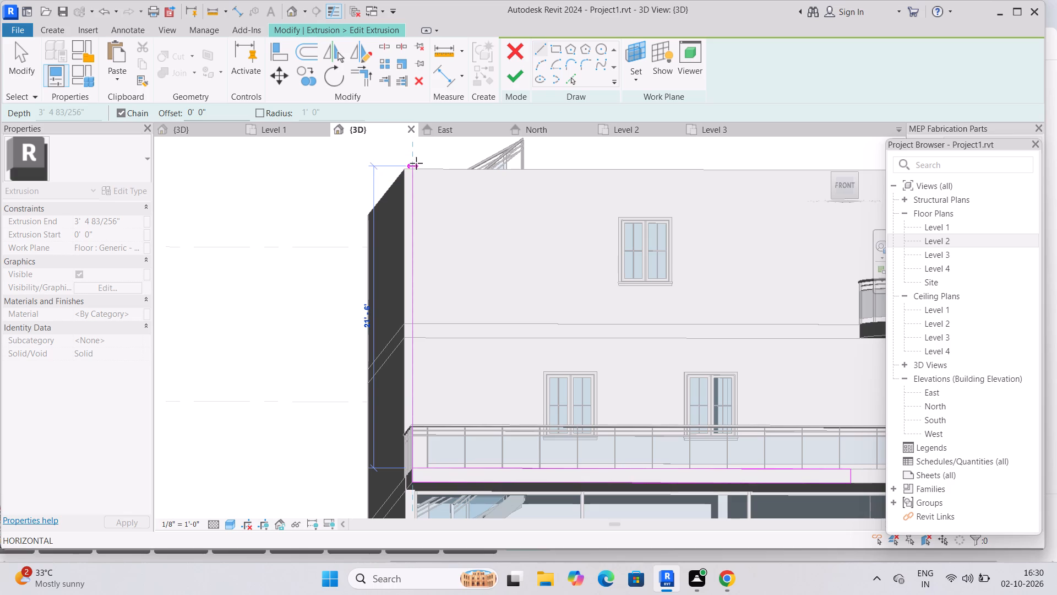
pyautogui.moveTo(430, 187); pyautogui.dragTo(397, 310, button='middle')
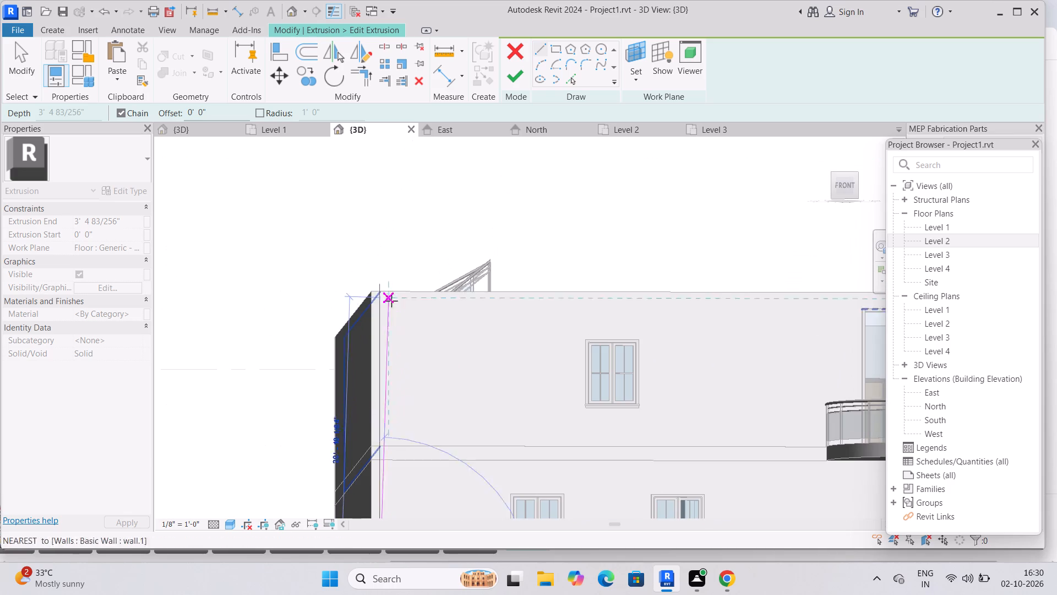
pyautogui.click(381, 272)
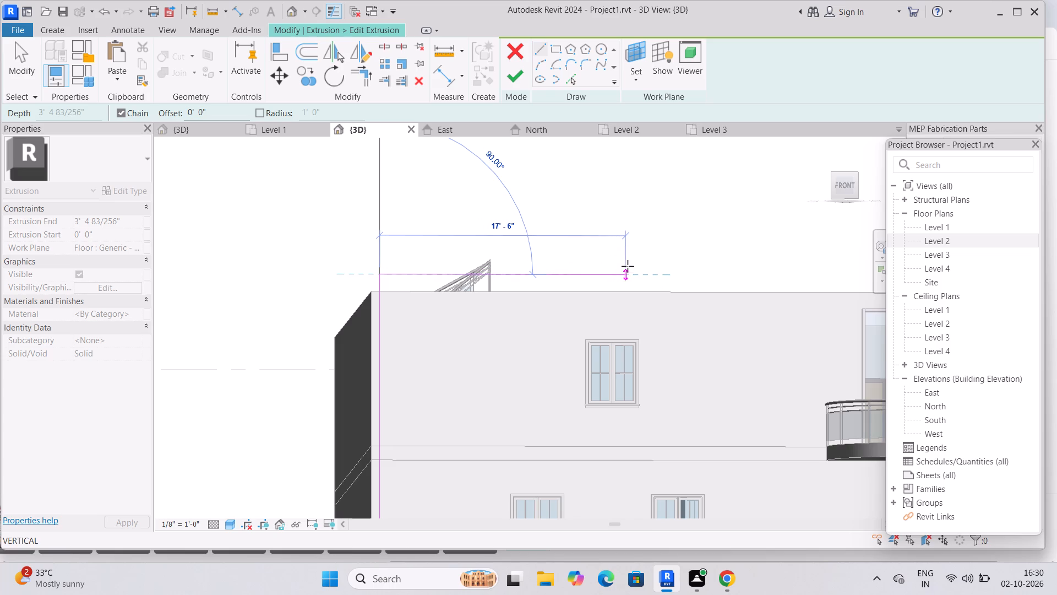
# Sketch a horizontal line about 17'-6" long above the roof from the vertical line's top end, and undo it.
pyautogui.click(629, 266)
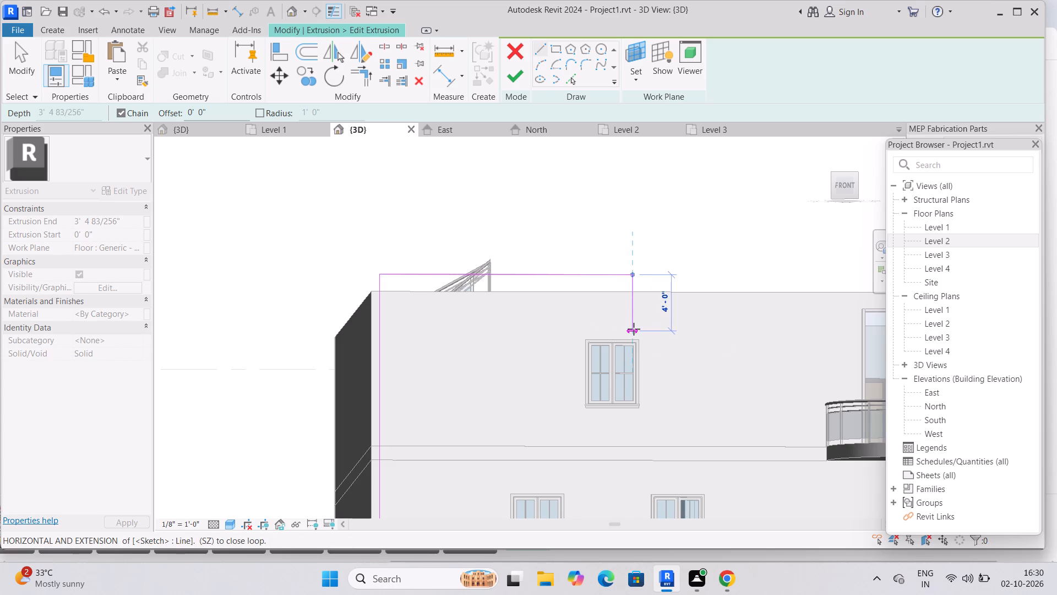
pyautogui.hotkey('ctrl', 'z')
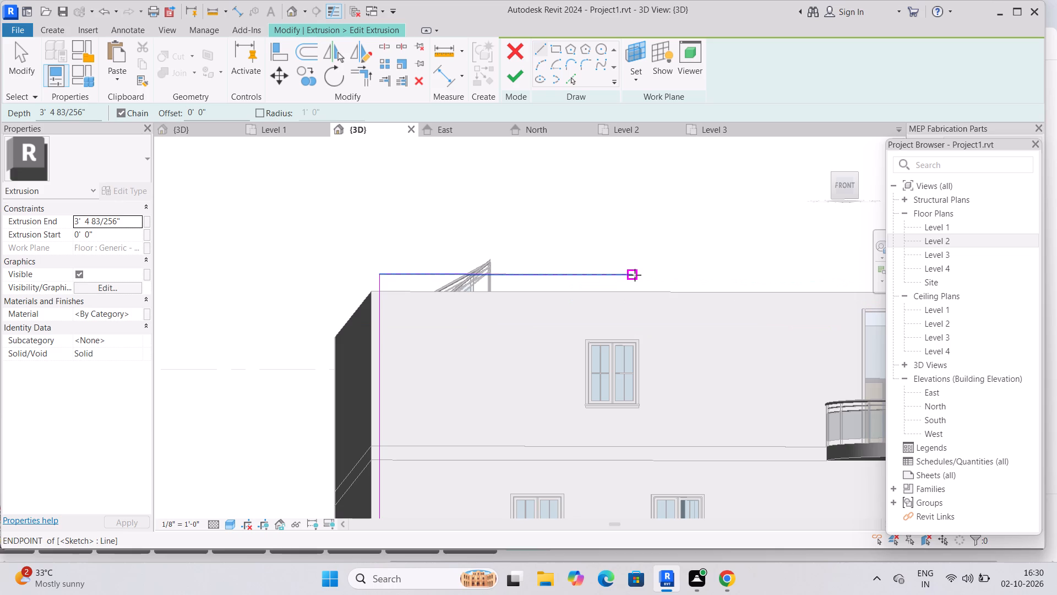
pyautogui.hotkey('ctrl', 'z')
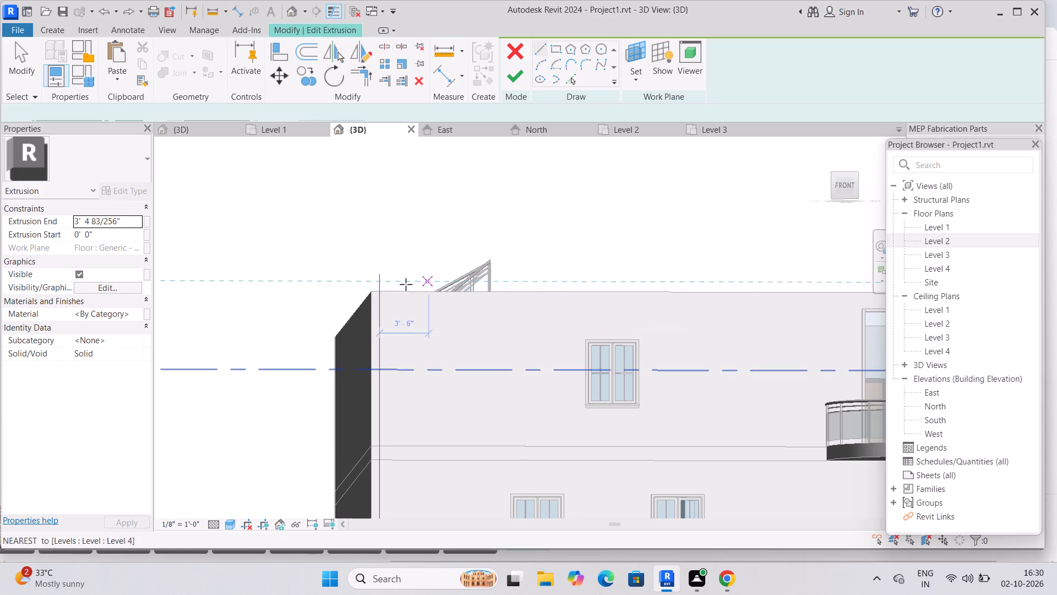
# Sketch the frame outline from the vertical line's top: across above the roof, 3'-6" down, about 23' back, and 19'-0" down to the slab rectangle.
pyautogui.click(378, 273)
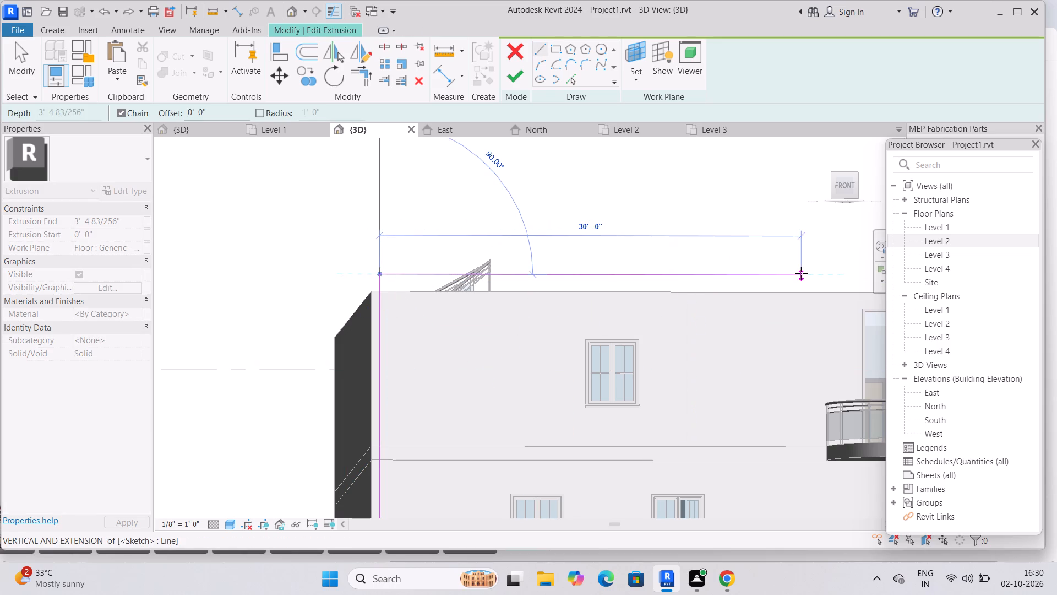
pyautogui.click(751, 273)
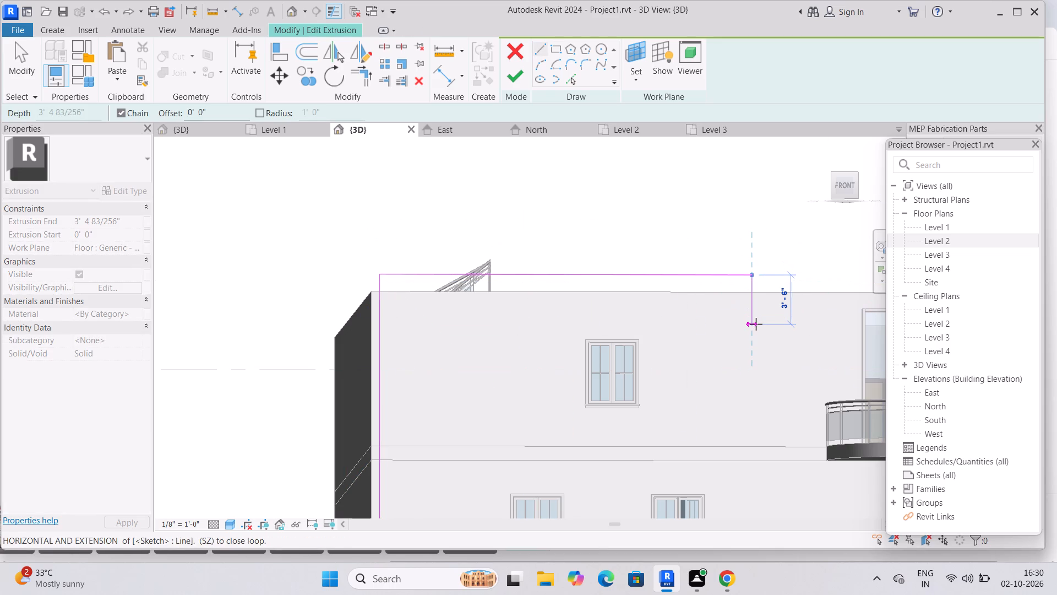
pyautogui.click(756, 324)
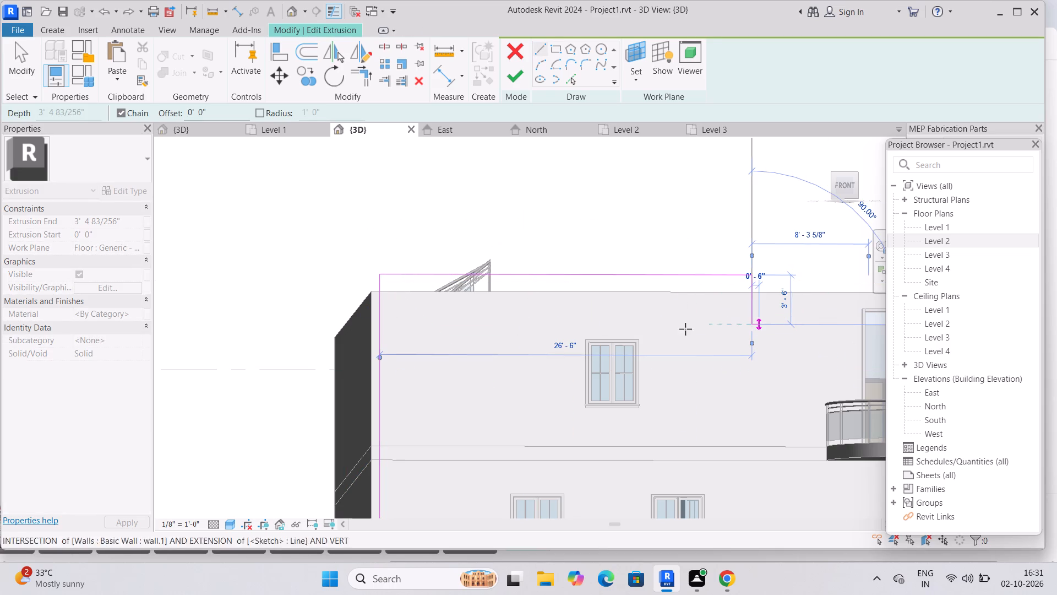
pyautogui.click(435, 322)
pyautogui.moveTo(446, 445); pyautogui.dragTo(441, 371, button='middle')
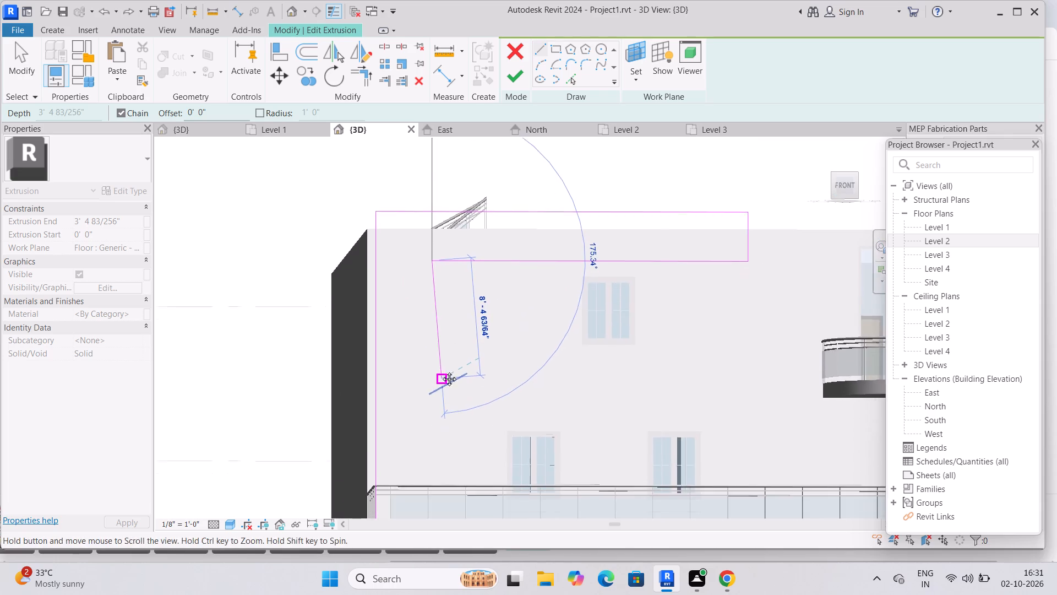
pyautogui.moveTo(441, 371); pyautogui.dragTo(439, 340, button='middle')
pyautogui.scroll(-2, 435, 305)
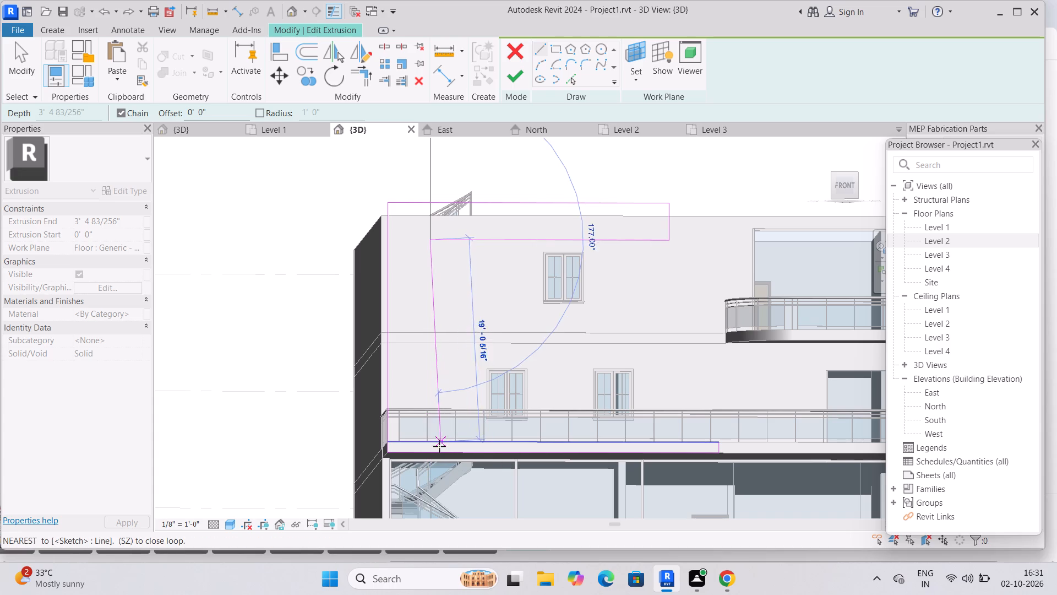
pyautogui.scroll(5, 440, 451)
pyautogui.click(413, 433)
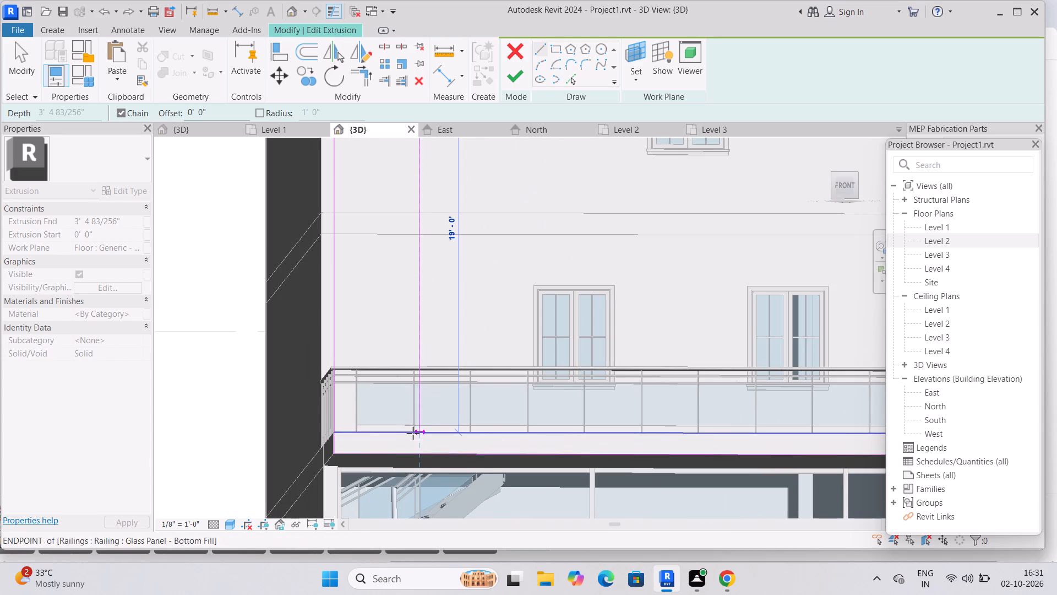
pyautogui.press('Escape')
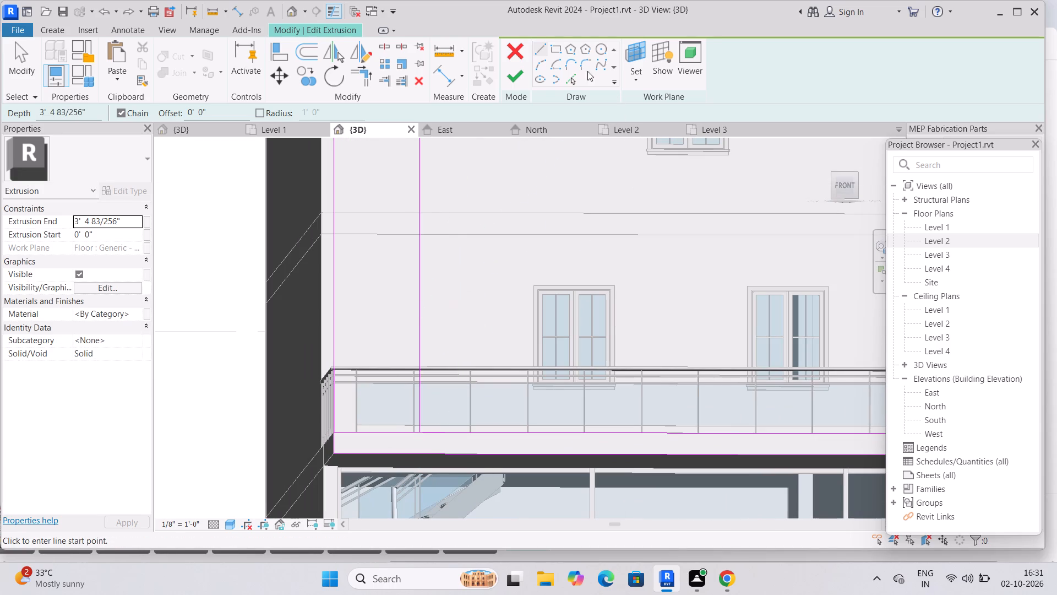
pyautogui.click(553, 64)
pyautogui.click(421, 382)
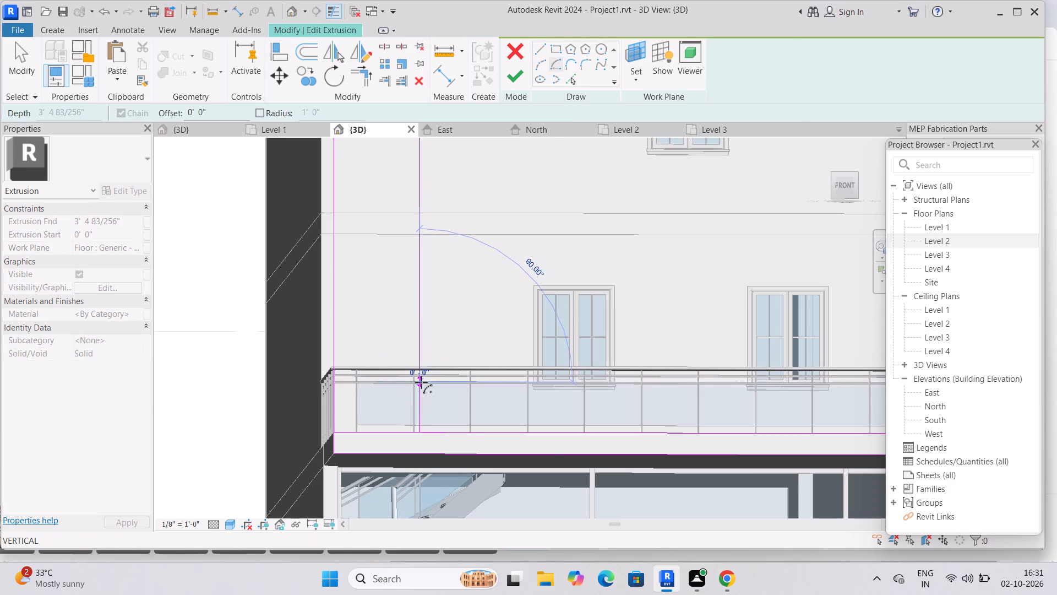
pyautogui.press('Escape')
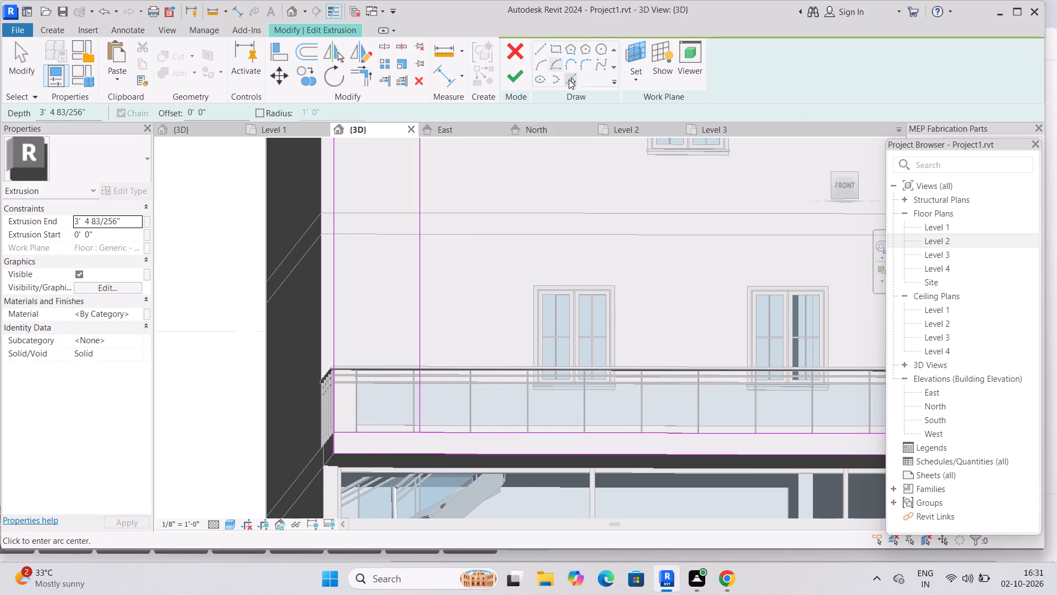
# Fillet the frame sketch's inner lower corner, where the inner vertical meets the slab line, with a 4'-0" radius.
pyautogui.click(584, 61)
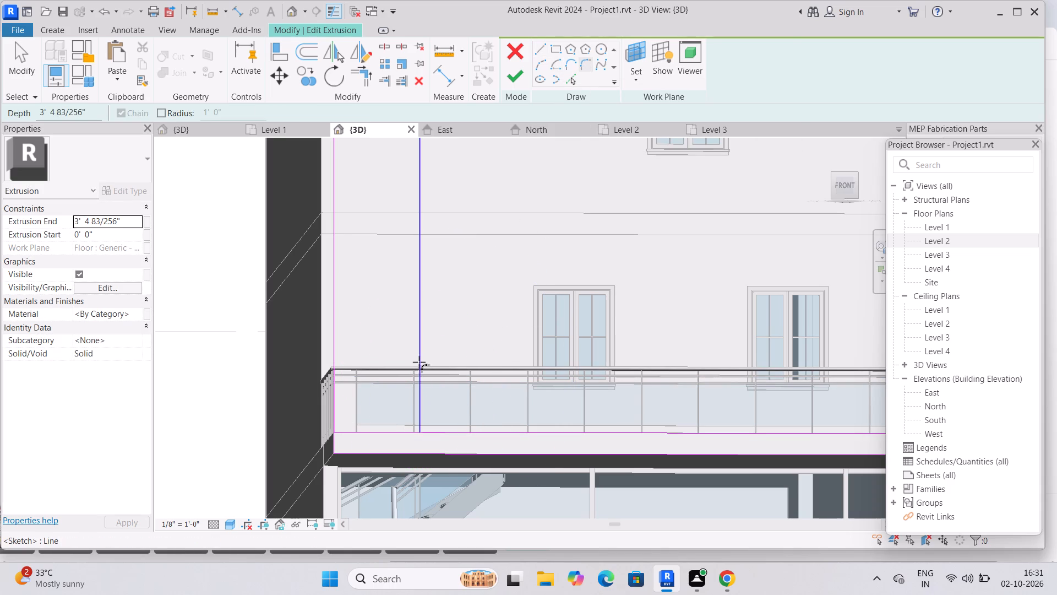
pyautogui.click(418, 362)
pyautogui.click(491, 430)
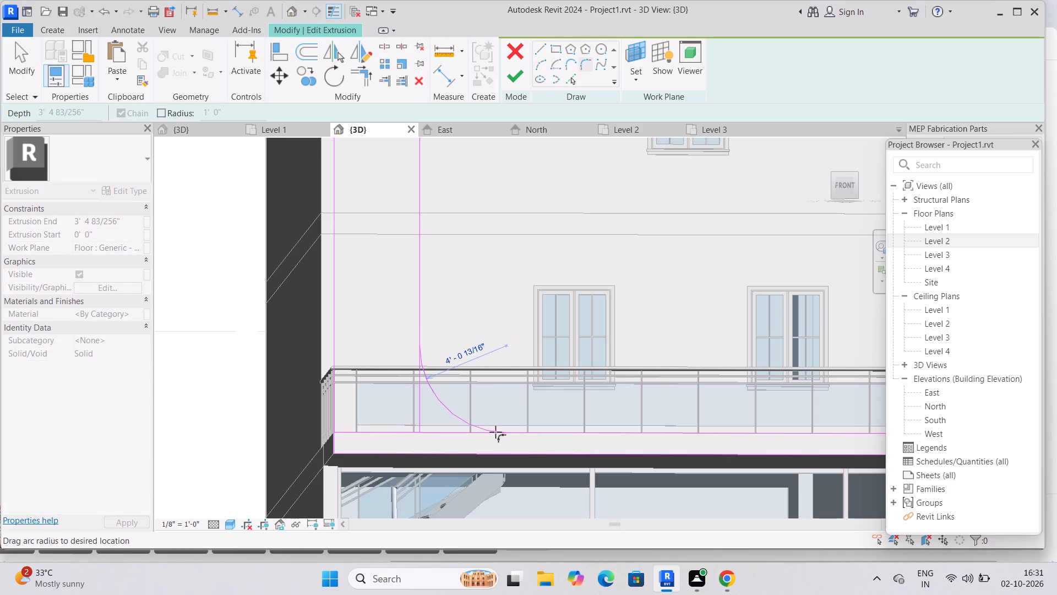
pyautogui.click(495, 432)
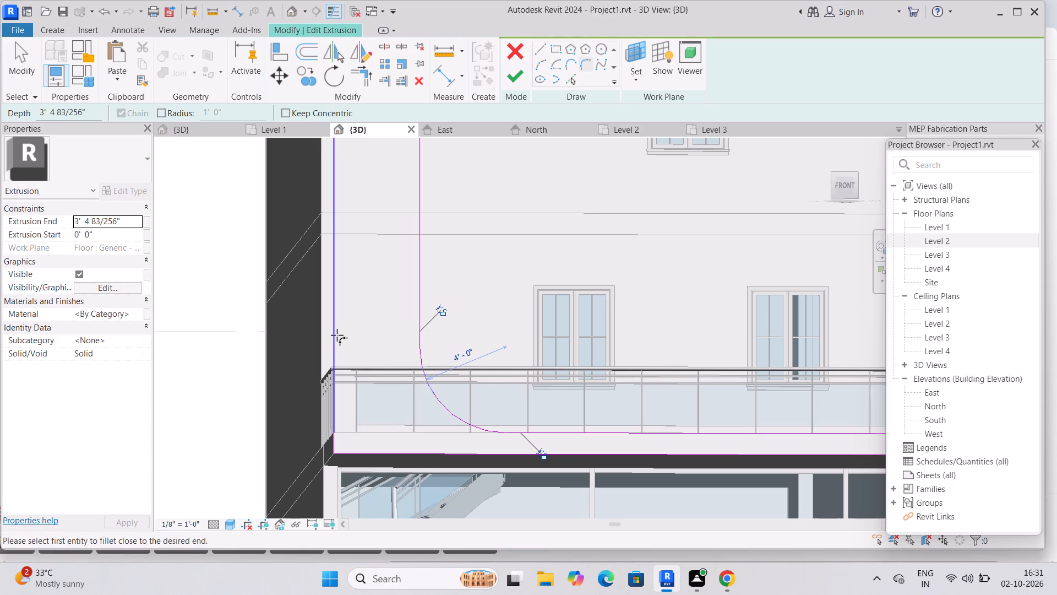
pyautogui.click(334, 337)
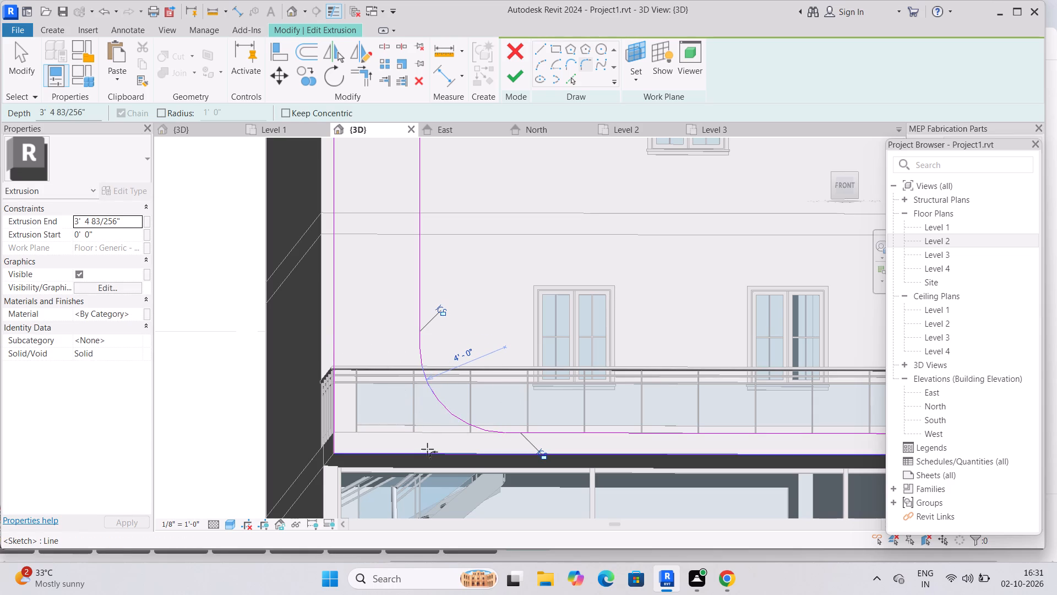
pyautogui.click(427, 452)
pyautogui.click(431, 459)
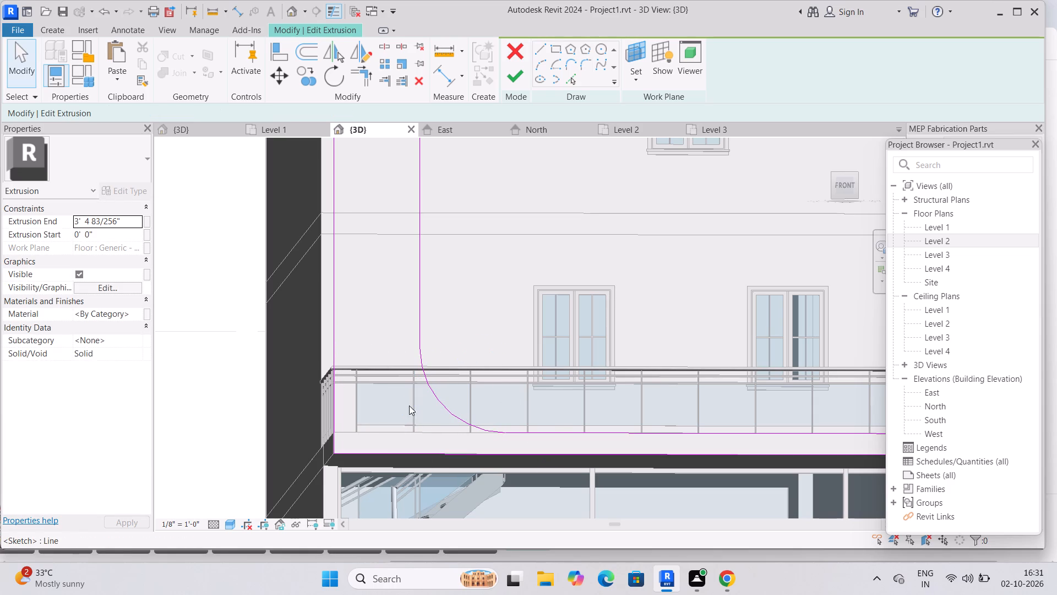
# Fillet the frame sketch's outer lower corner, between the outer vertical and the bottom slab line, with a 4'-8" radius.
pyautogui.scroll(4, 356, 453)
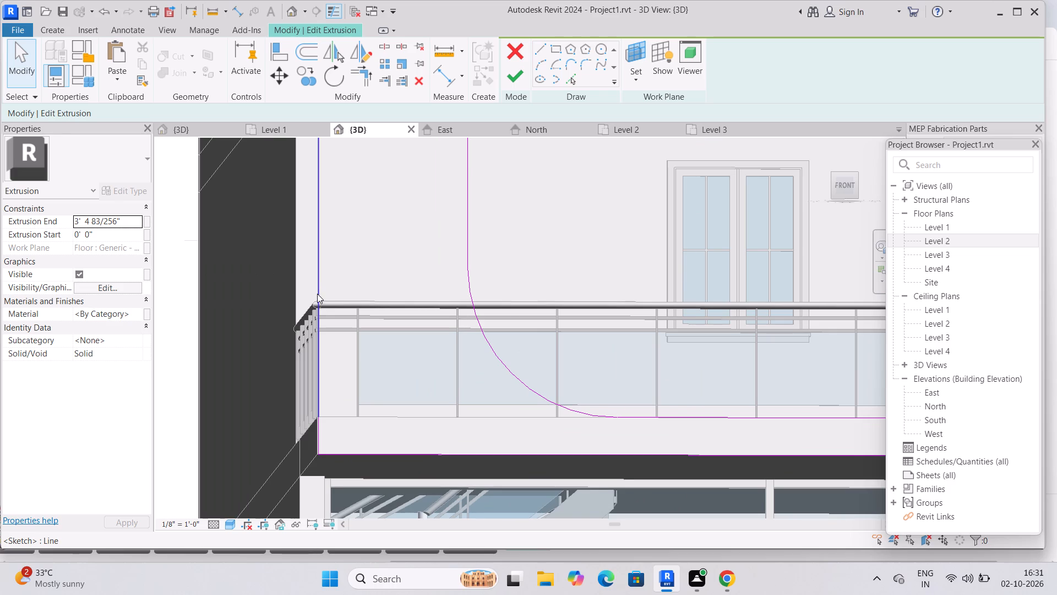
pyautogui.click(585, 68)
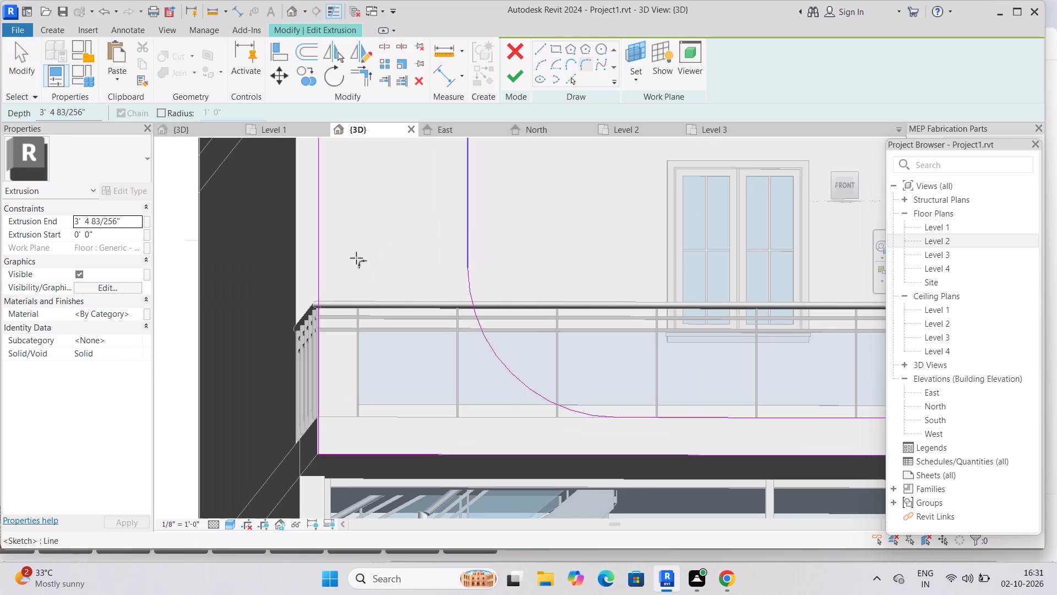
pyautogui.click(318, 288)
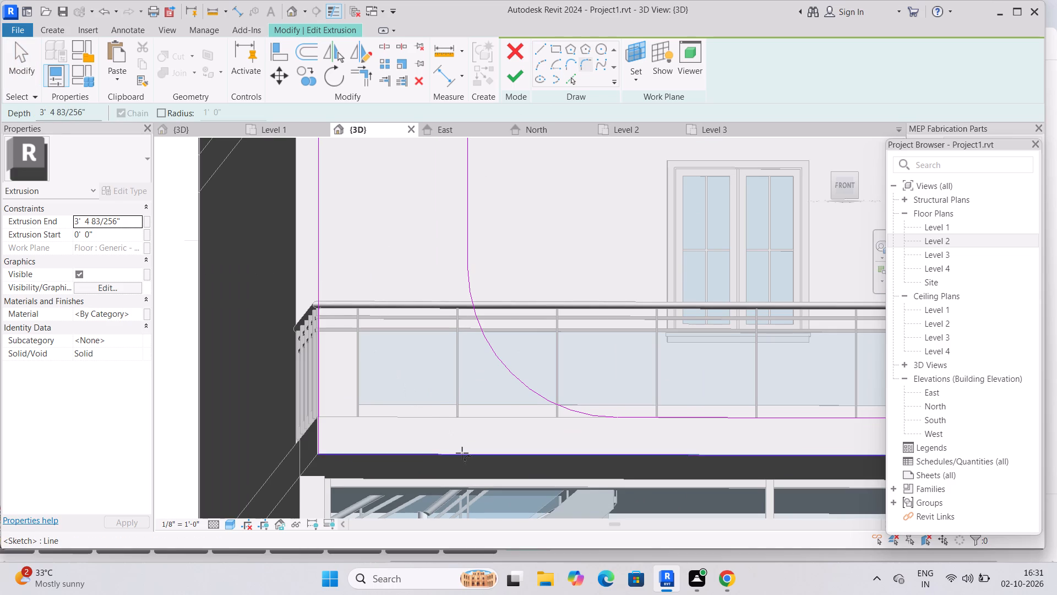
pyautogui.click(462, 453)
pyautogui.click(470, 453)
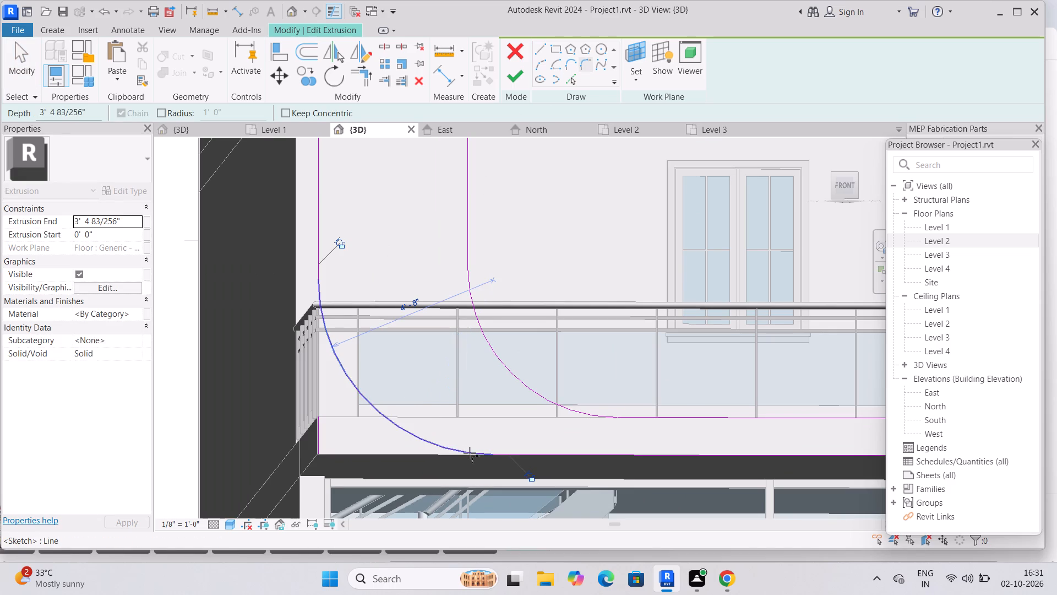
# Fillet the frame sketch's inner upper corner below the roof with a 7'-0" radius.
pyautogui.moveTo(425, 253); pyautogui.dragTo(426, 398, button='middle')
pyautogui.scroll(-2, 427, 403)
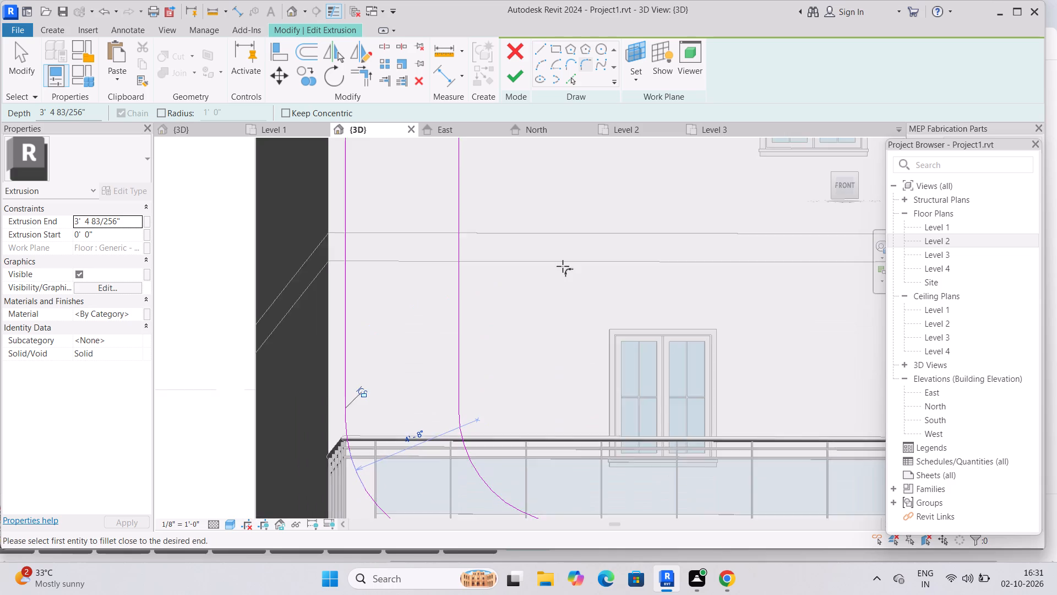
pyautogui.moveTo(562, 274); pyautogui.dragTo(511, 443, button='middle')
pyautogui.scroll(-3, 511, 443)
pyautogui.moveTo(506, 353); pyautogui.dragTo(463, 455, button='middle')
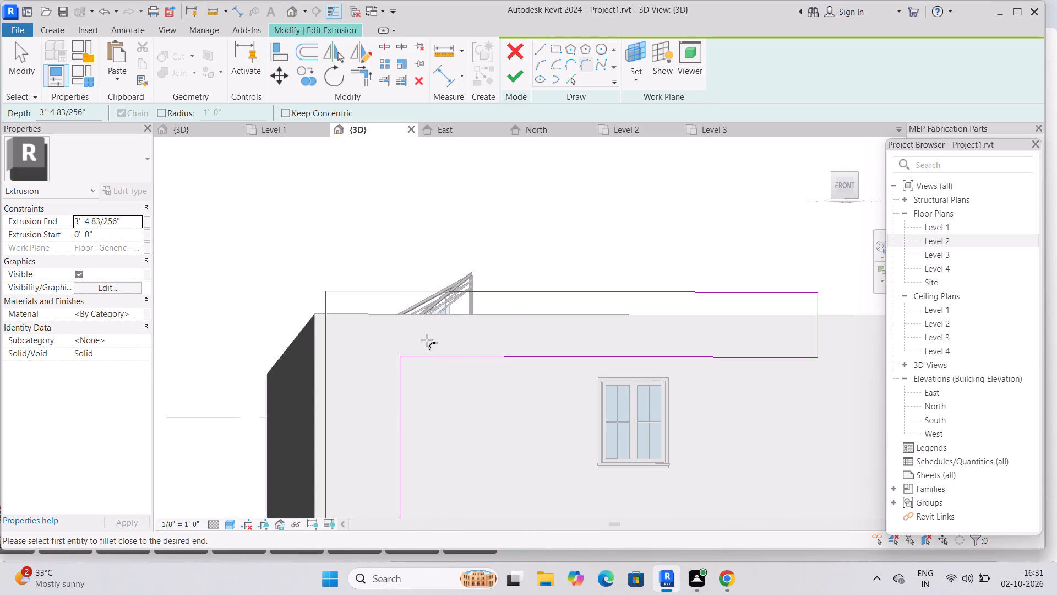
pyautogui.click(560, 355)
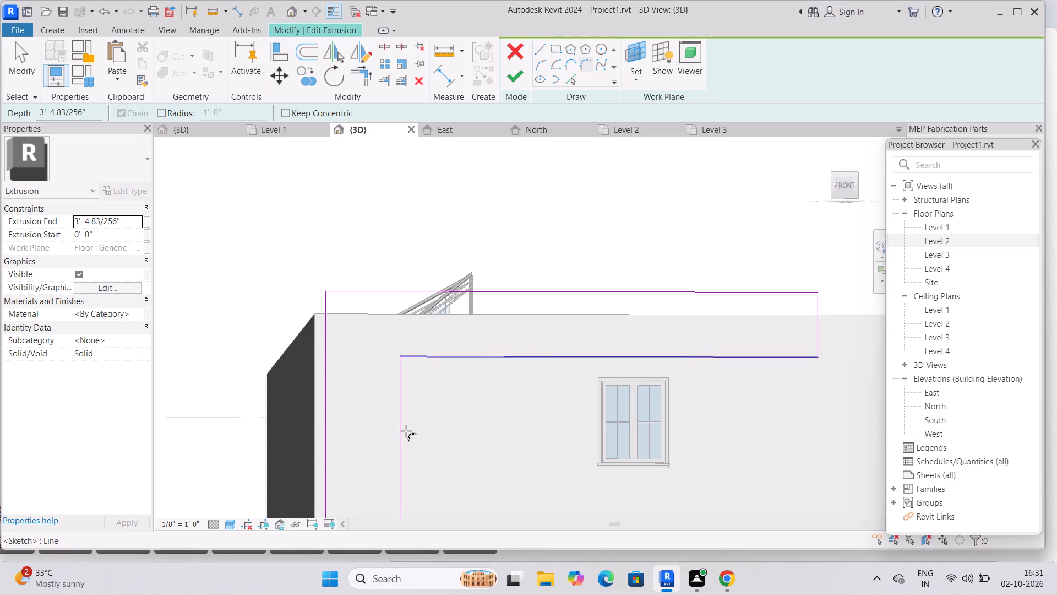
pyautogui.click(399, 434)
pyautogui.click(408, 442)
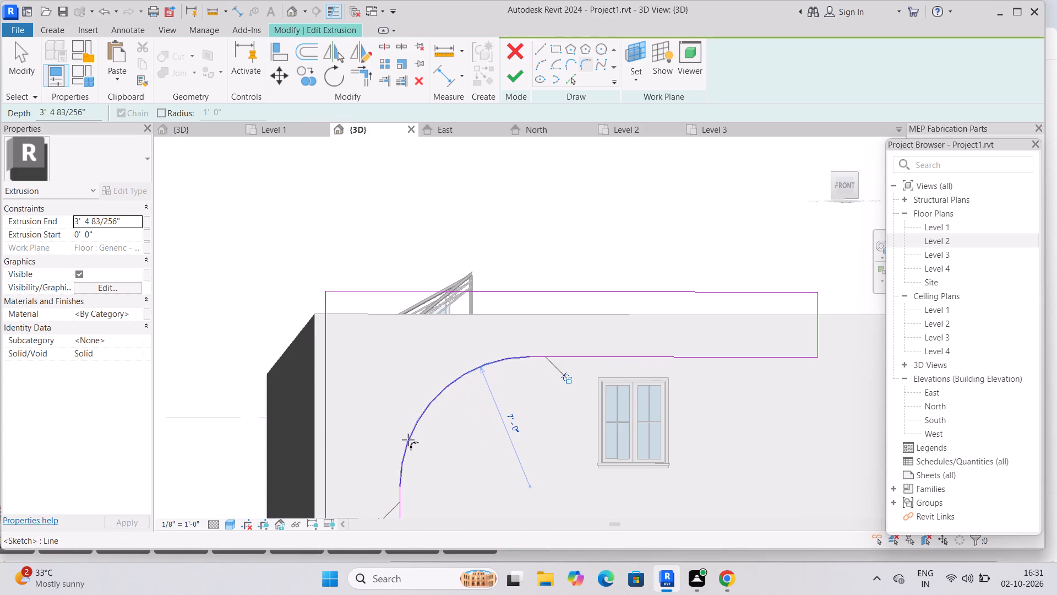
# Fillet the frame sketch's outer upper corner above the roof with a 9'-0" radius.
pyautogui.click(429, 291)
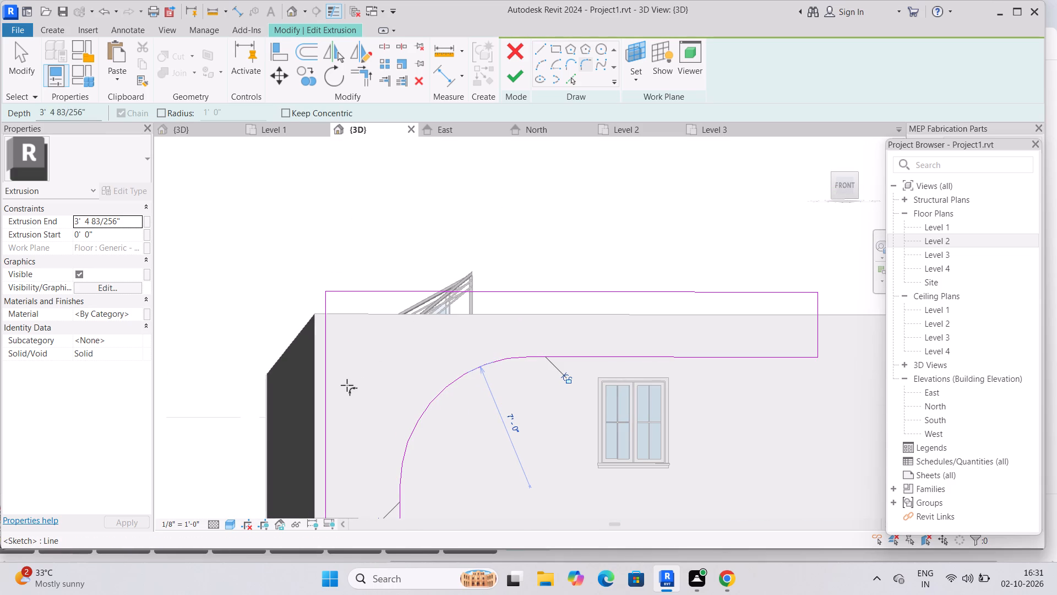
pyautogui.click(328, 399)
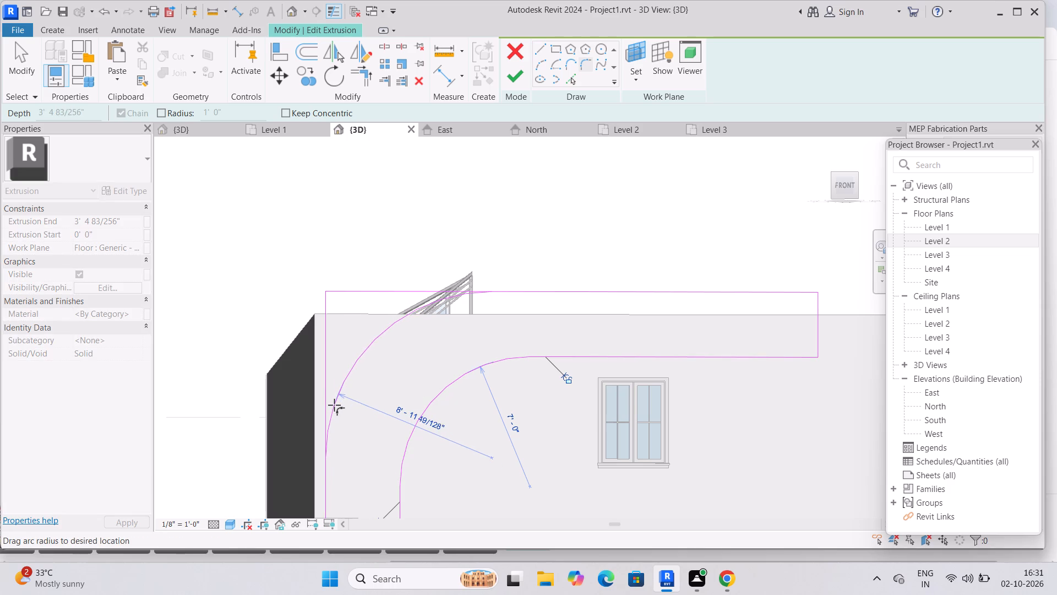
pyautogui.click(334, 405)
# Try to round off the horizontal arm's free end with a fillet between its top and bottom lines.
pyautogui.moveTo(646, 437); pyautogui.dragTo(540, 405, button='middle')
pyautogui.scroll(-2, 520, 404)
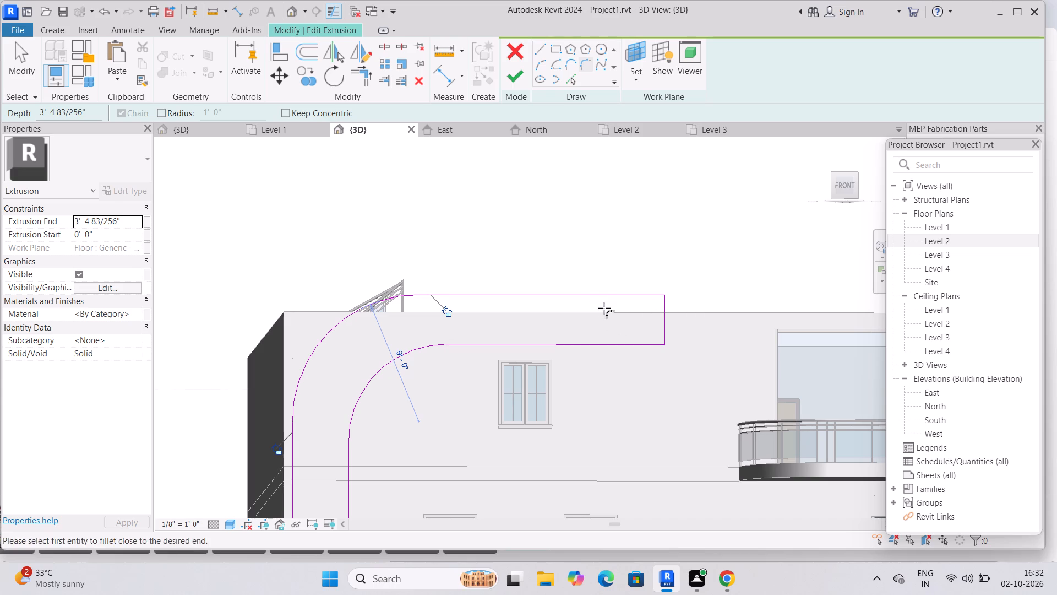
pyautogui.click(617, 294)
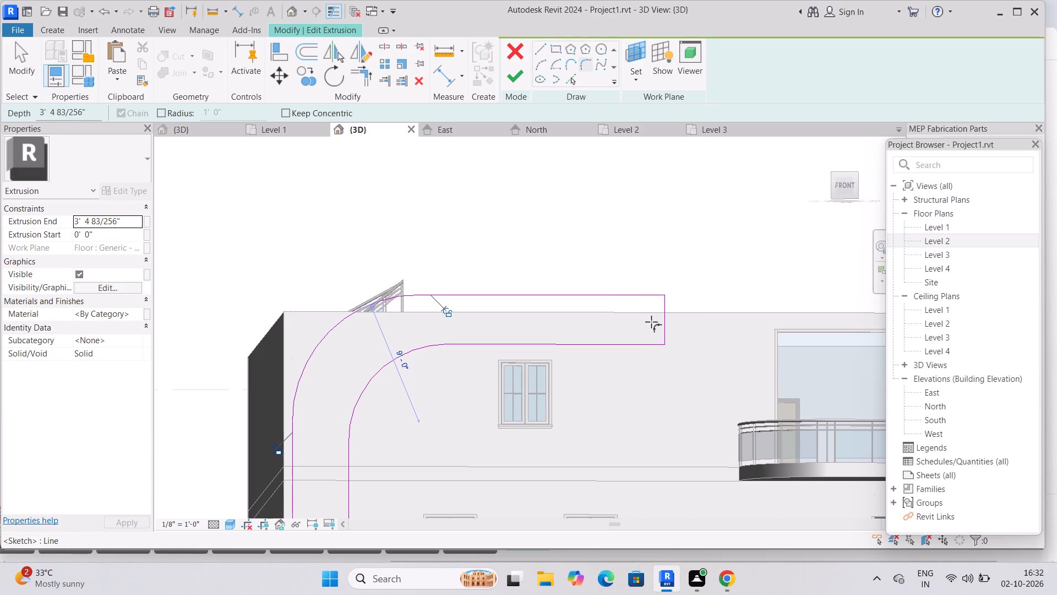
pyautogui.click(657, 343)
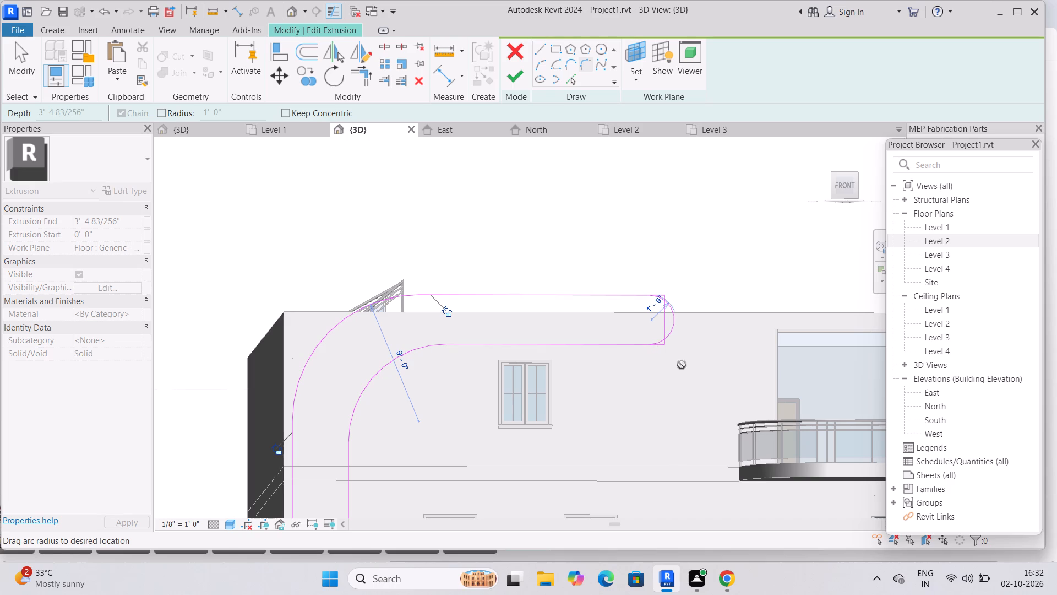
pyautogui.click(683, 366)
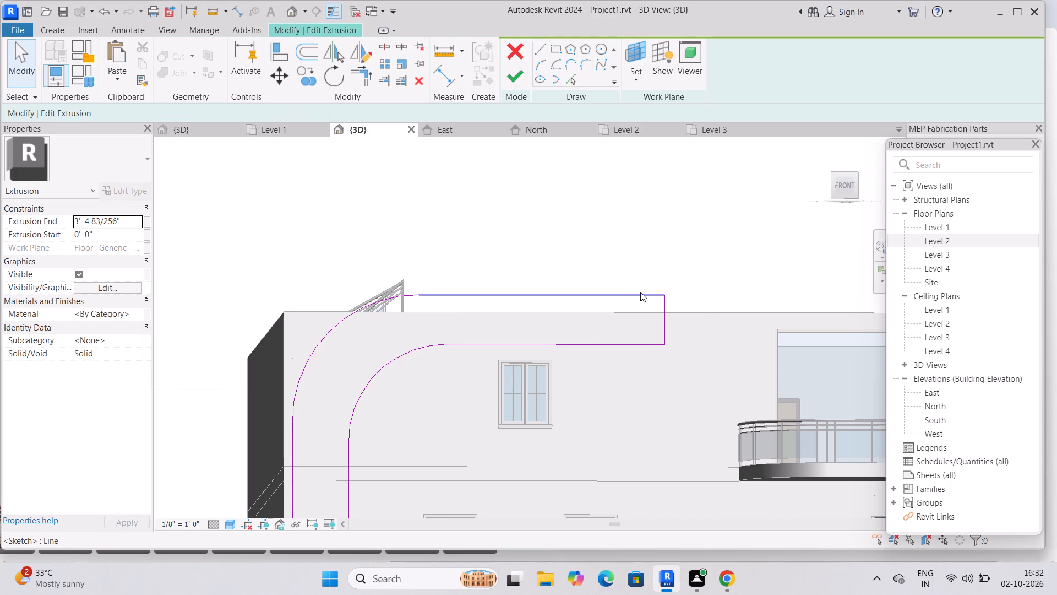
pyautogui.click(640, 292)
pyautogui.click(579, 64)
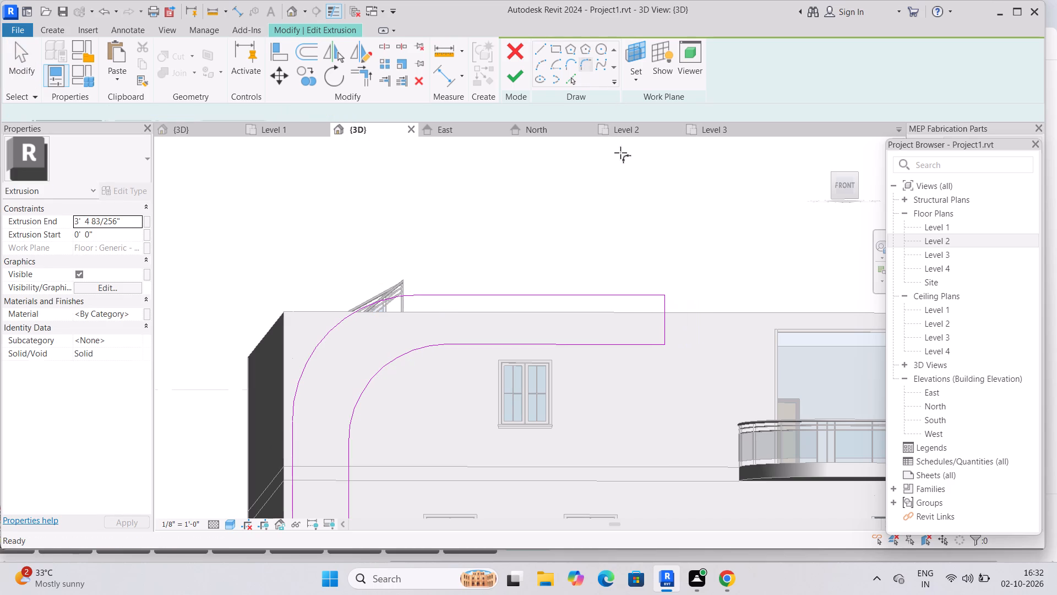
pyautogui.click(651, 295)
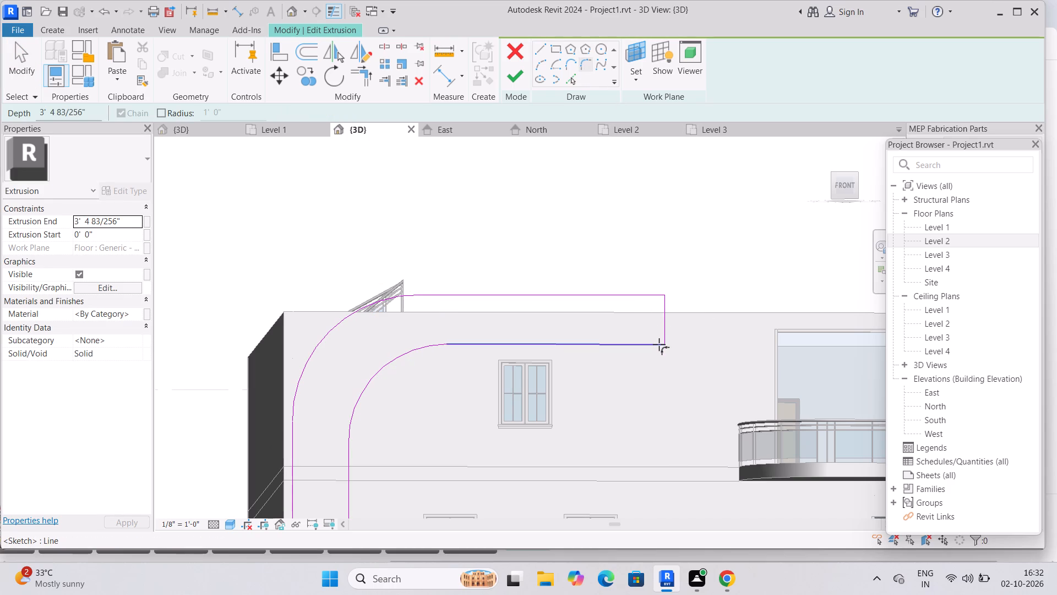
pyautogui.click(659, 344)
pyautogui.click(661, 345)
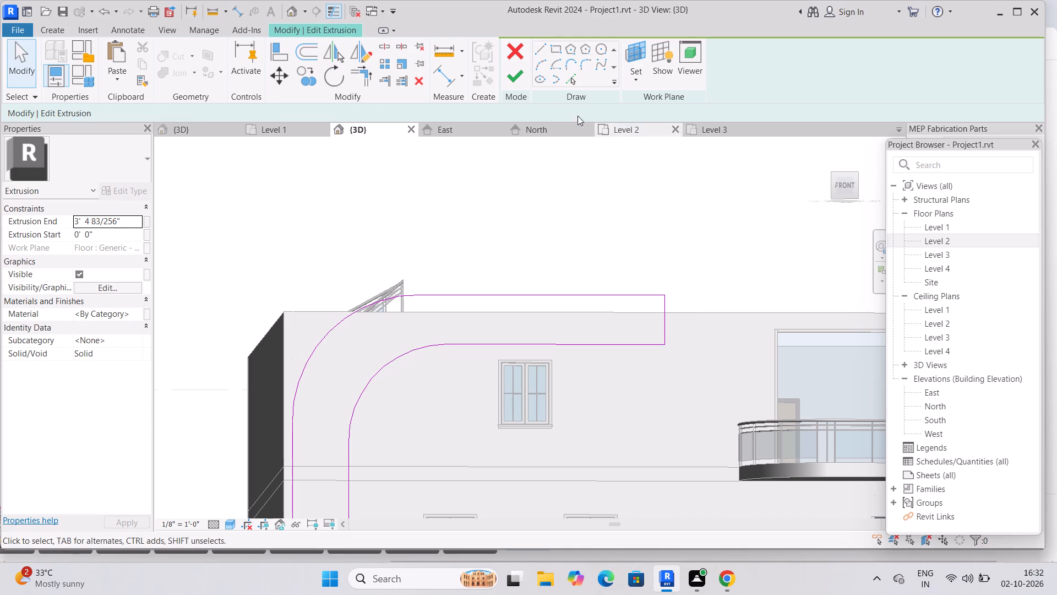
# Sketch a drop at the arm's free end: 2'-0" down from its lower corner, 2'-0" outward, up to the top line's height and back.
pyautogui.click(541, 48)
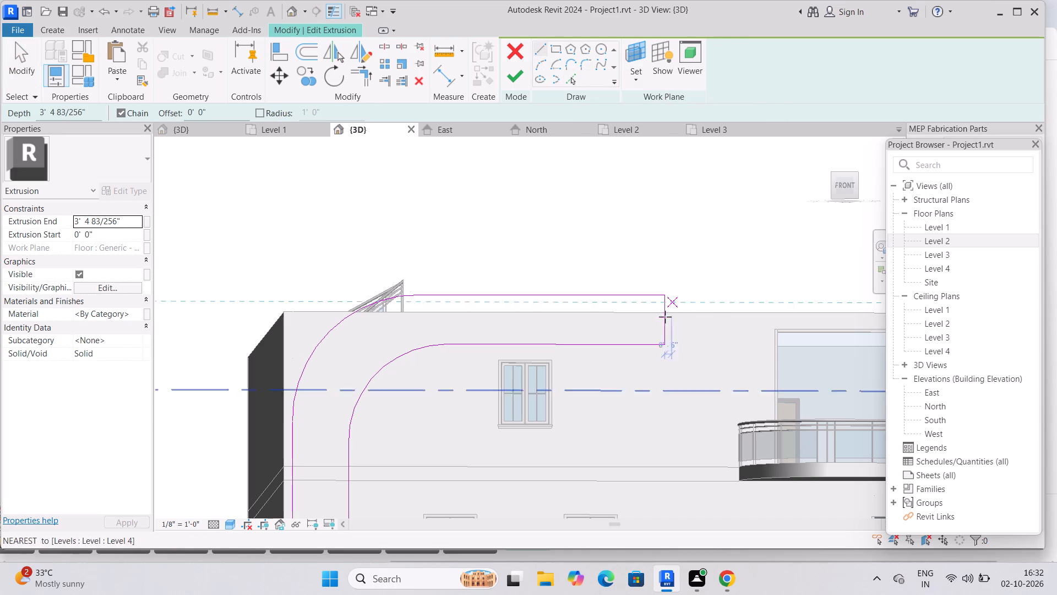
pyautogui.click(666, 345)
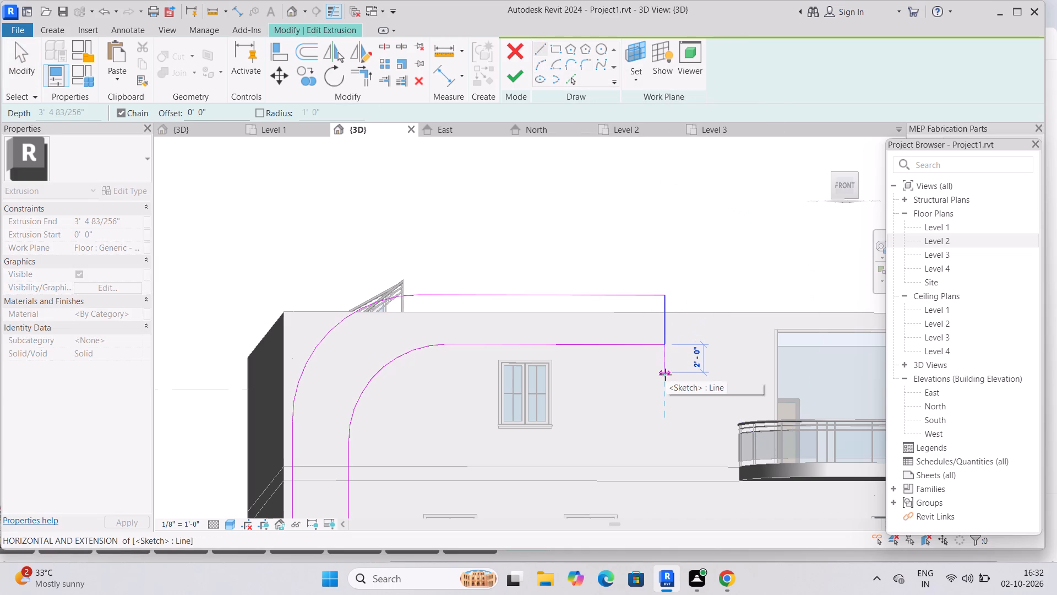
pyautogui.click(665, 376)
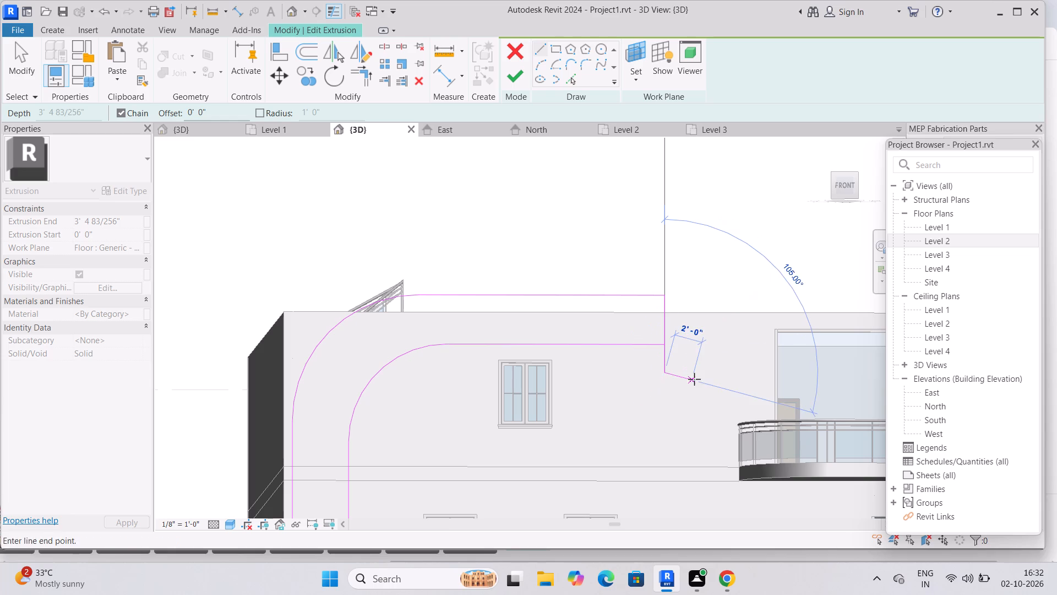
pyautogui.click(696, 371)
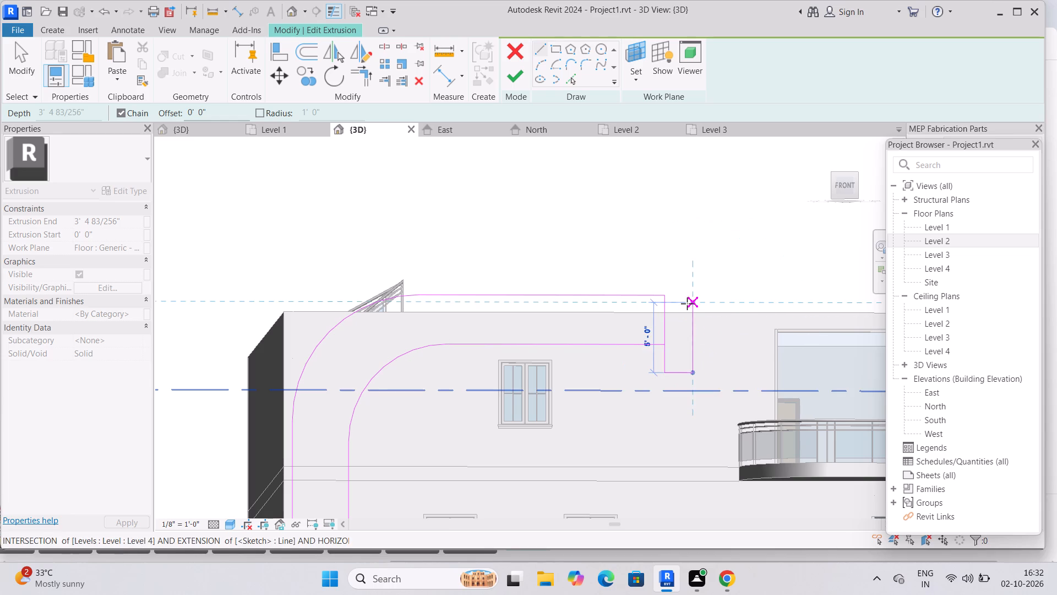
pyautogui.click(688, 294)
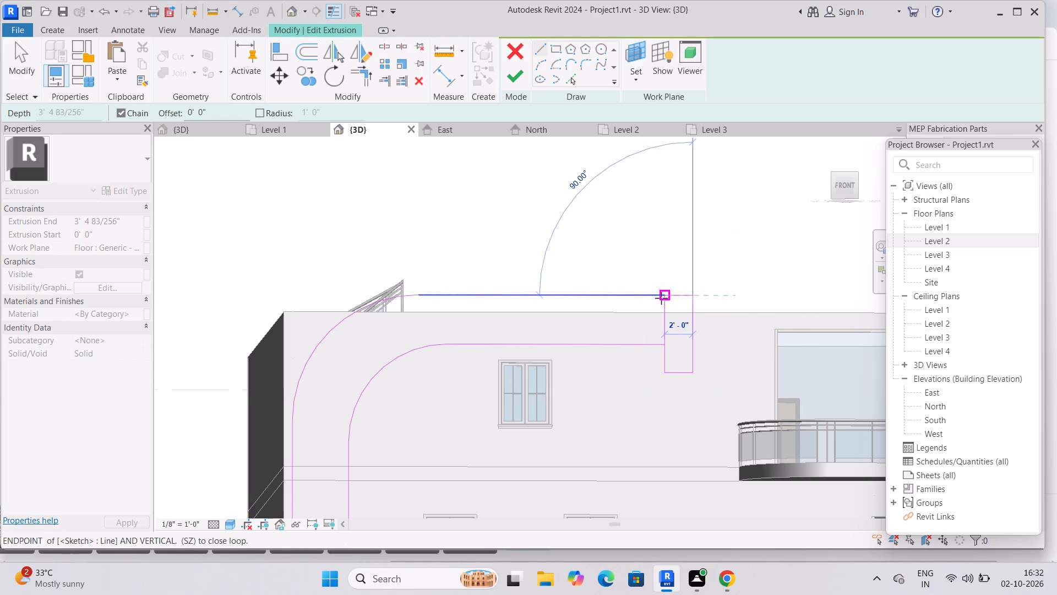
pyautogui.click(665, 298)
pyautogui.press('Escape')
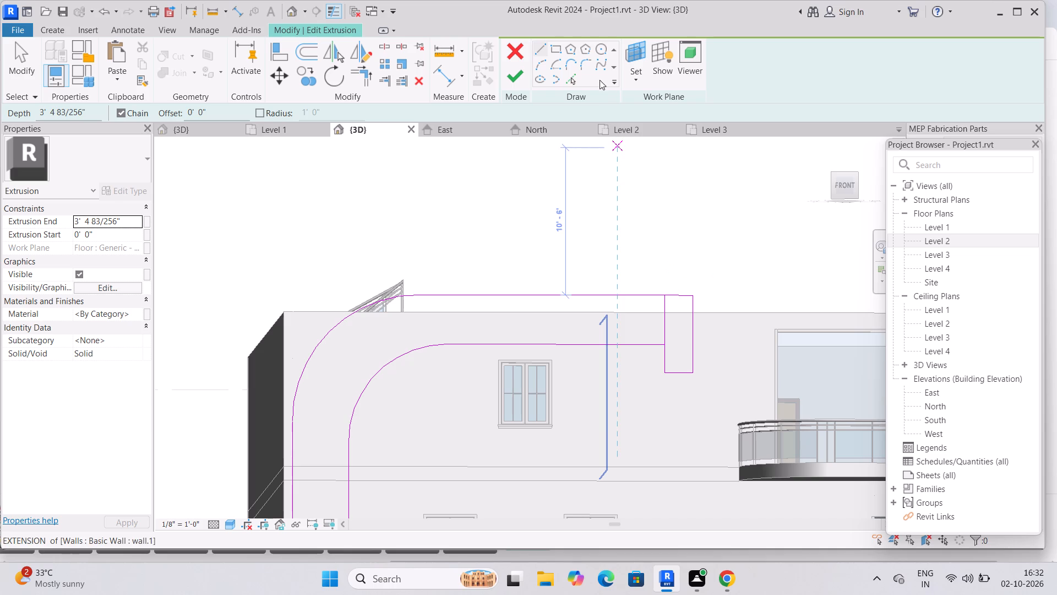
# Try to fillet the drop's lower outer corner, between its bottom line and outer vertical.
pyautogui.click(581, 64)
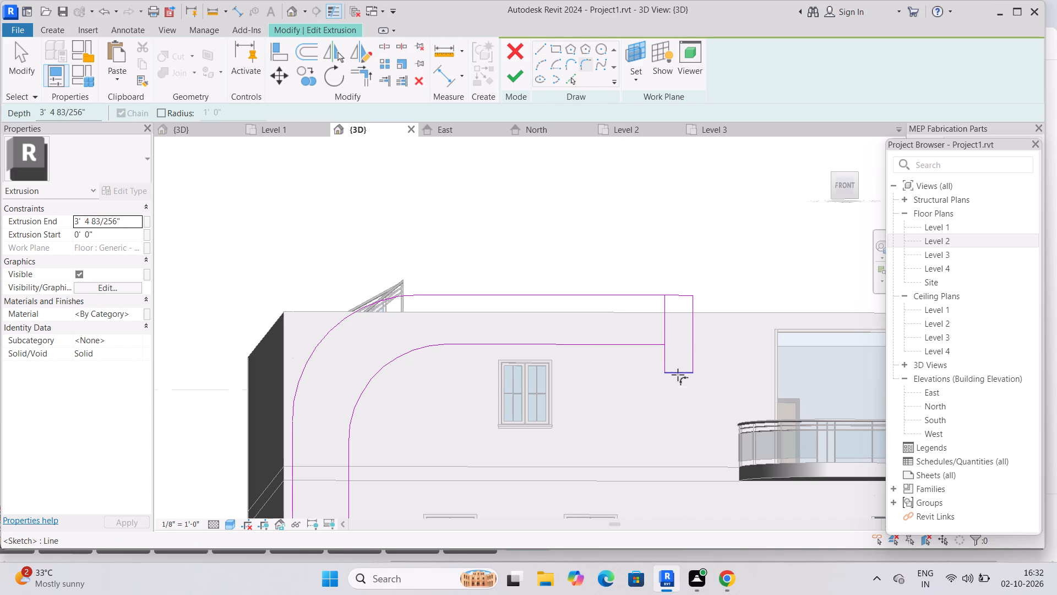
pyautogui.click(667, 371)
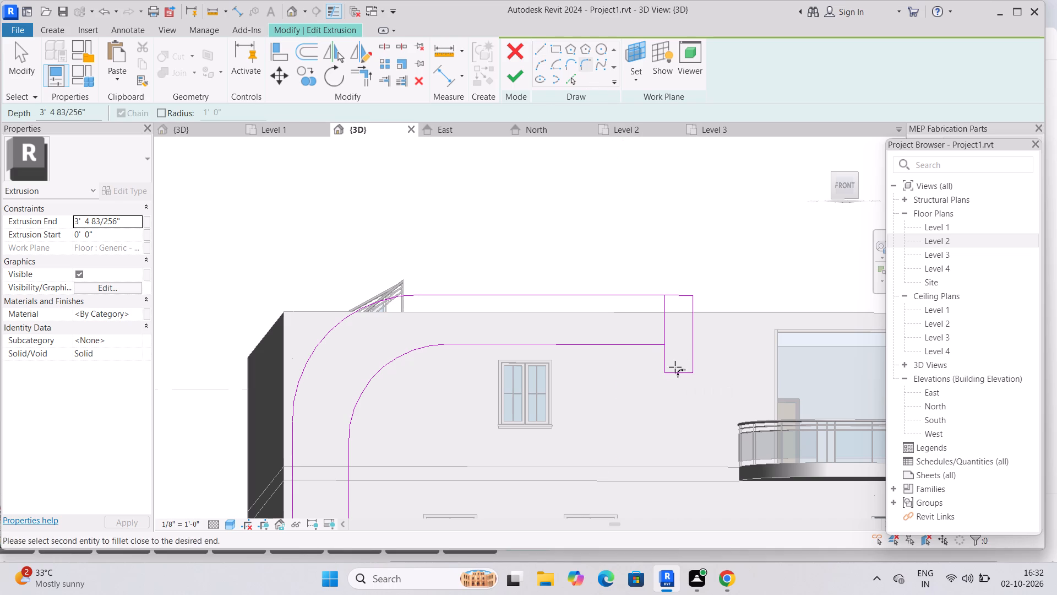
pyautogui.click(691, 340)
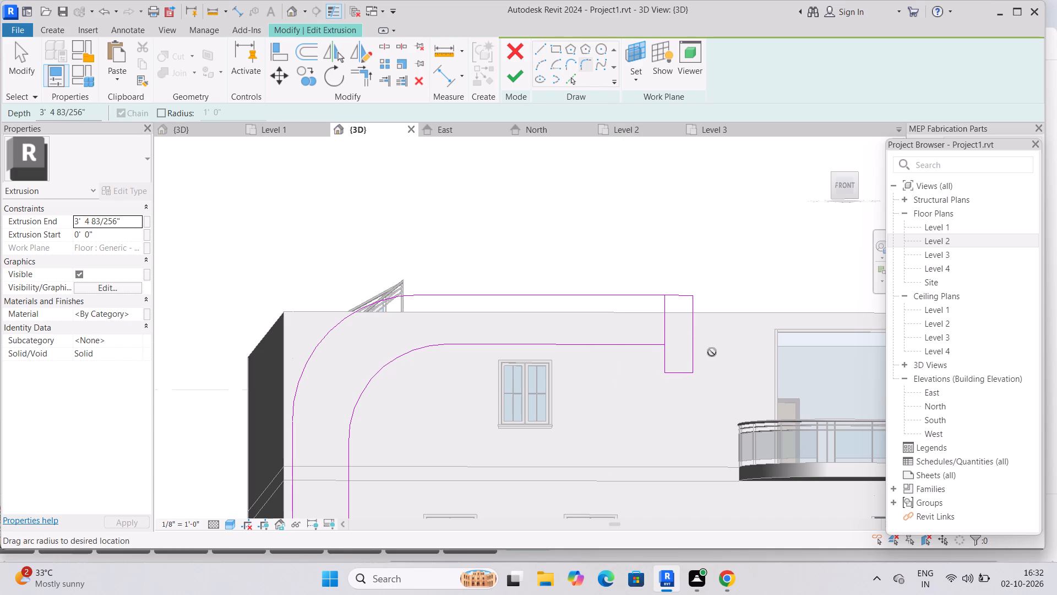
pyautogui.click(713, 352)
# Undo the drop's short top line and fillet the arm's top line into the drop's outer vertical with a 4'-0" radius.
pyautogui.hotkey('ctrl', 'z')
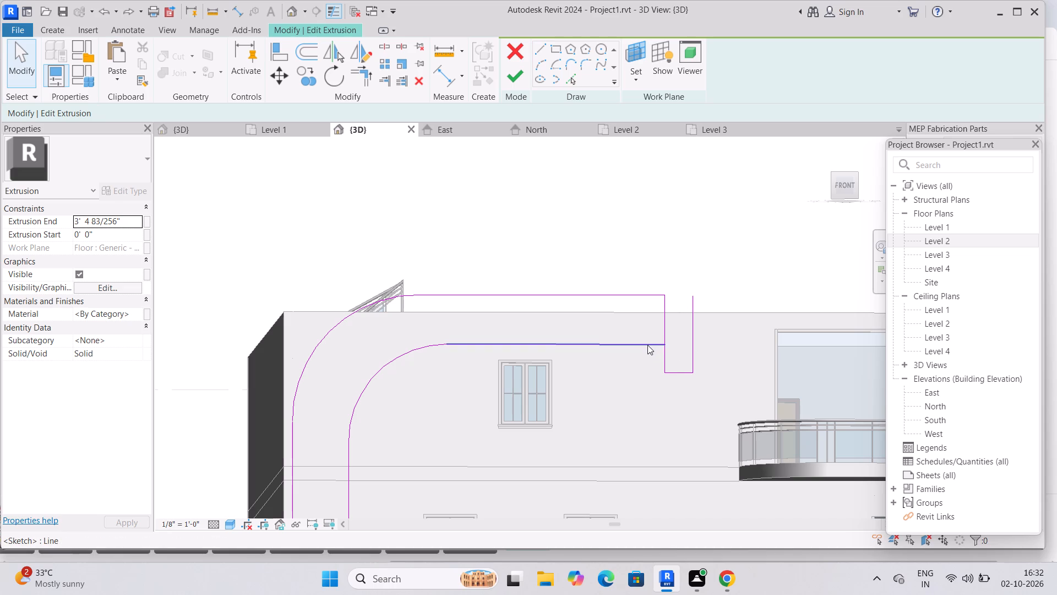
pyautogui.click(587, 67)
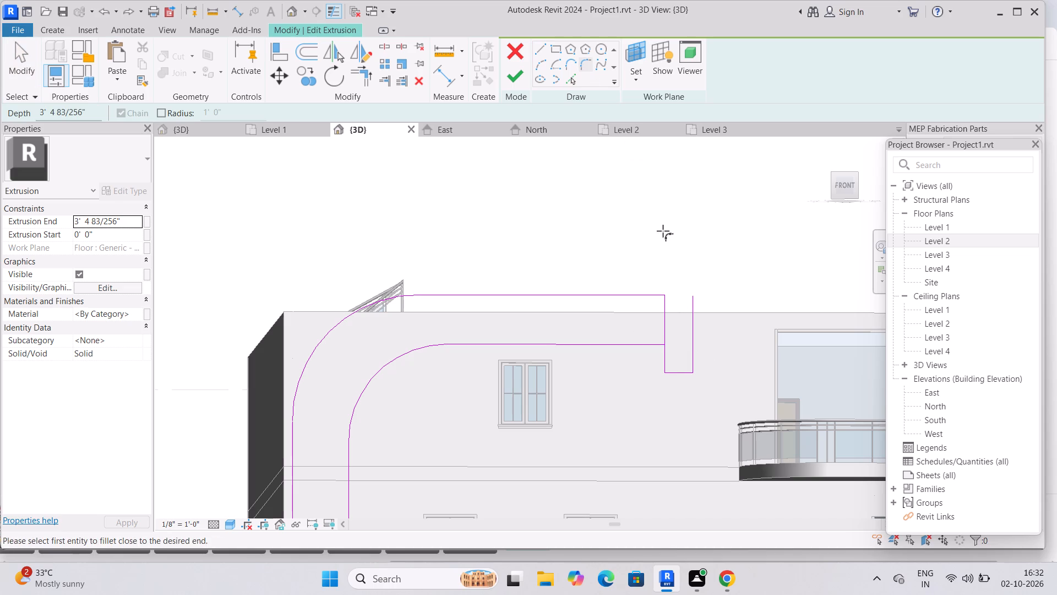
pyautogui.click(657, 295)
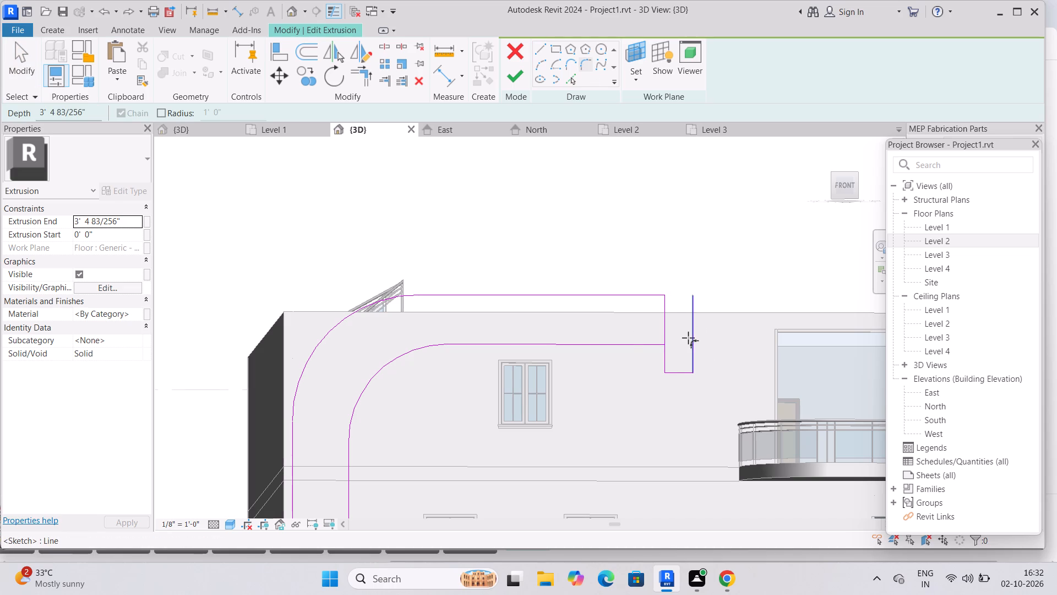
pyautogui.click(690, 338)
pyautogui.click(692, 340)
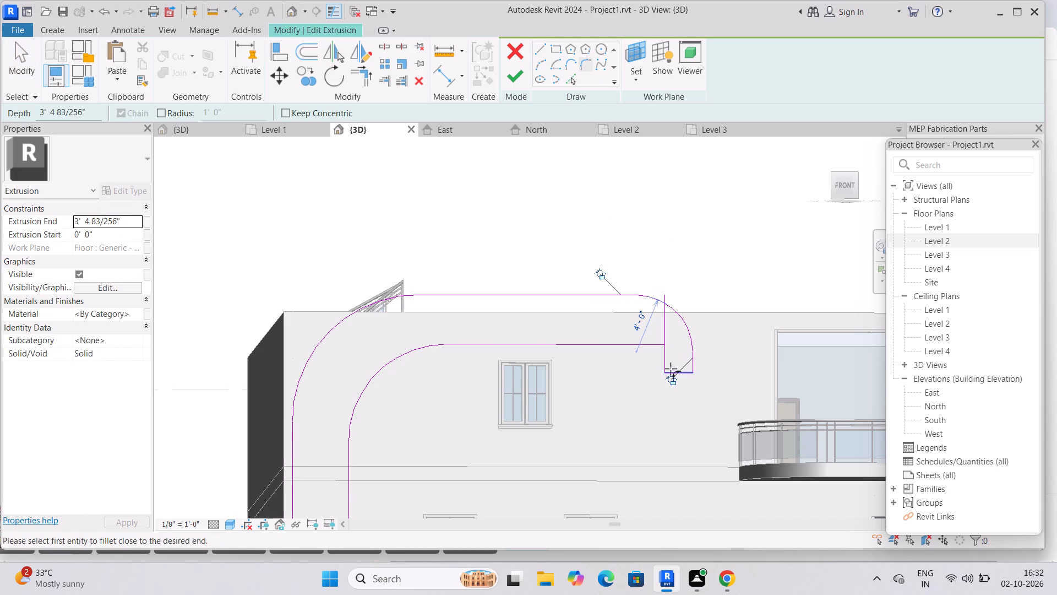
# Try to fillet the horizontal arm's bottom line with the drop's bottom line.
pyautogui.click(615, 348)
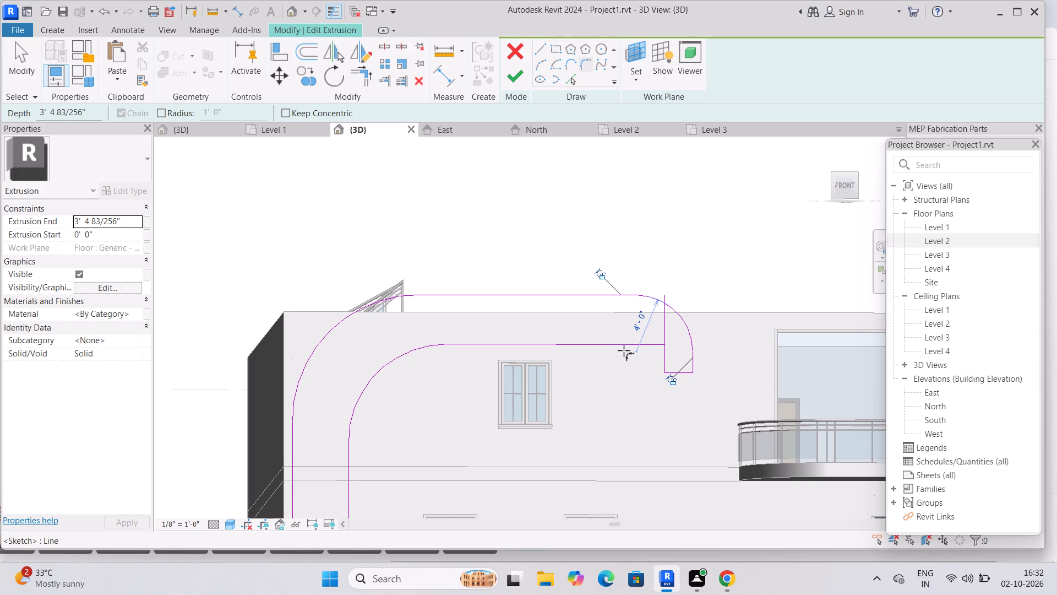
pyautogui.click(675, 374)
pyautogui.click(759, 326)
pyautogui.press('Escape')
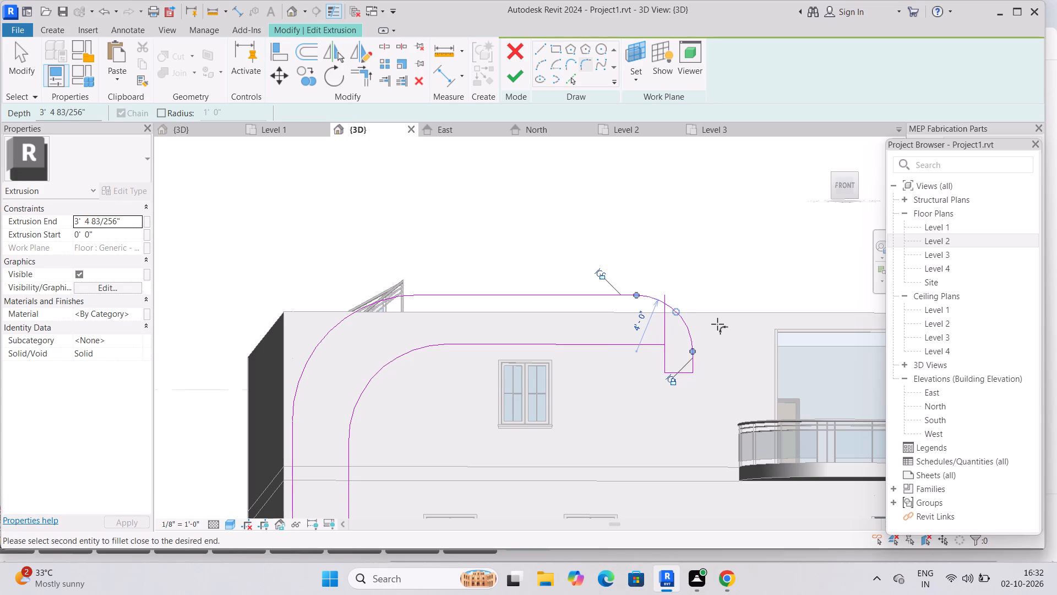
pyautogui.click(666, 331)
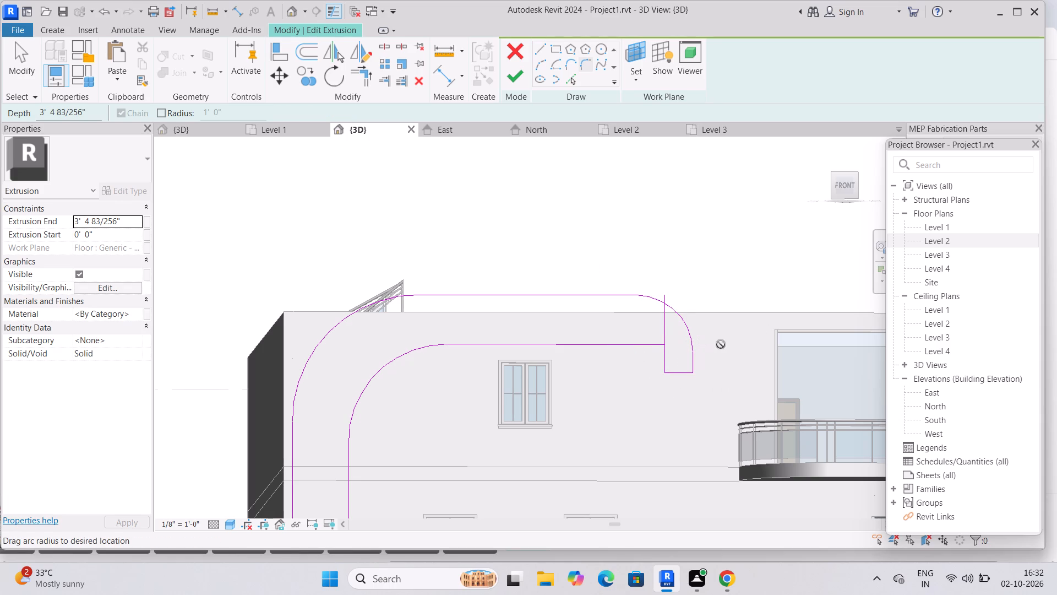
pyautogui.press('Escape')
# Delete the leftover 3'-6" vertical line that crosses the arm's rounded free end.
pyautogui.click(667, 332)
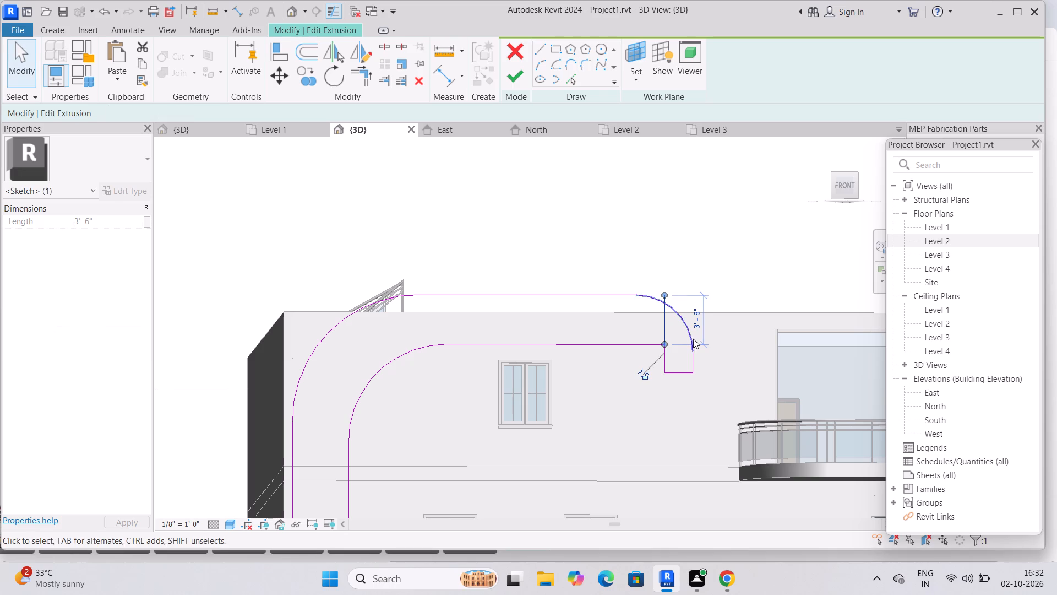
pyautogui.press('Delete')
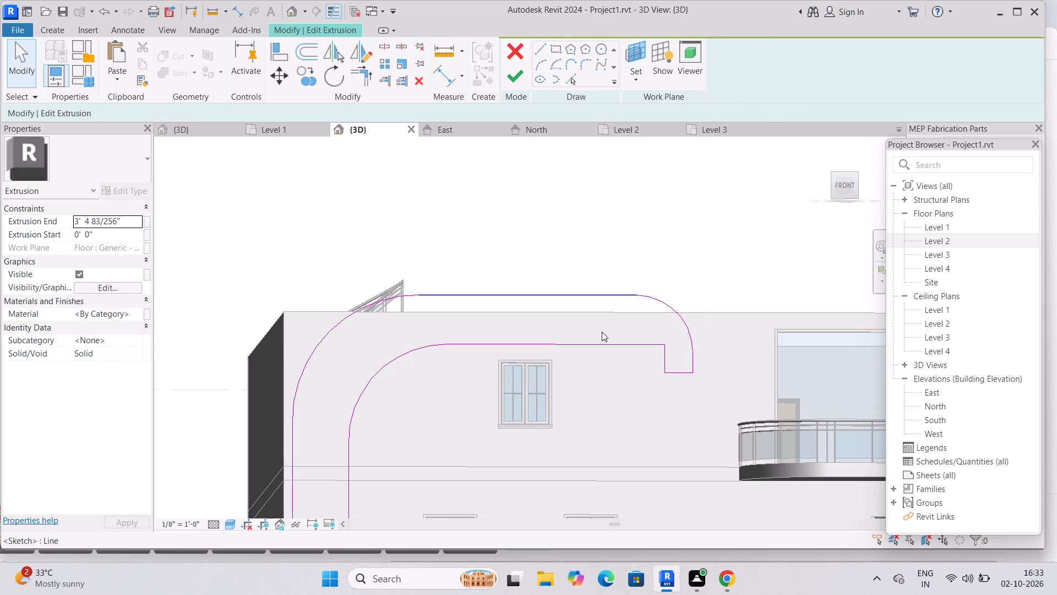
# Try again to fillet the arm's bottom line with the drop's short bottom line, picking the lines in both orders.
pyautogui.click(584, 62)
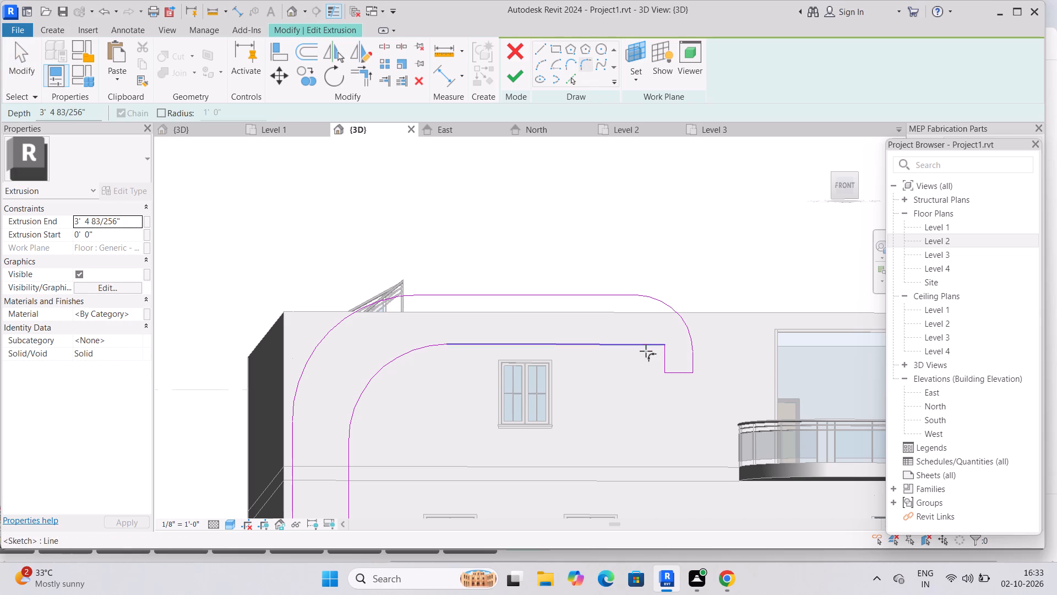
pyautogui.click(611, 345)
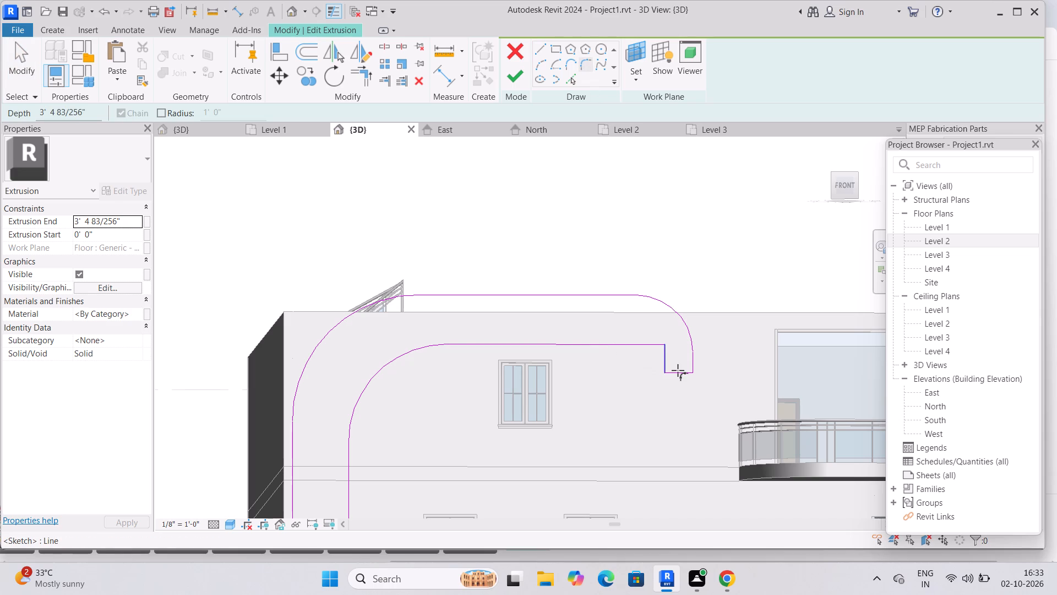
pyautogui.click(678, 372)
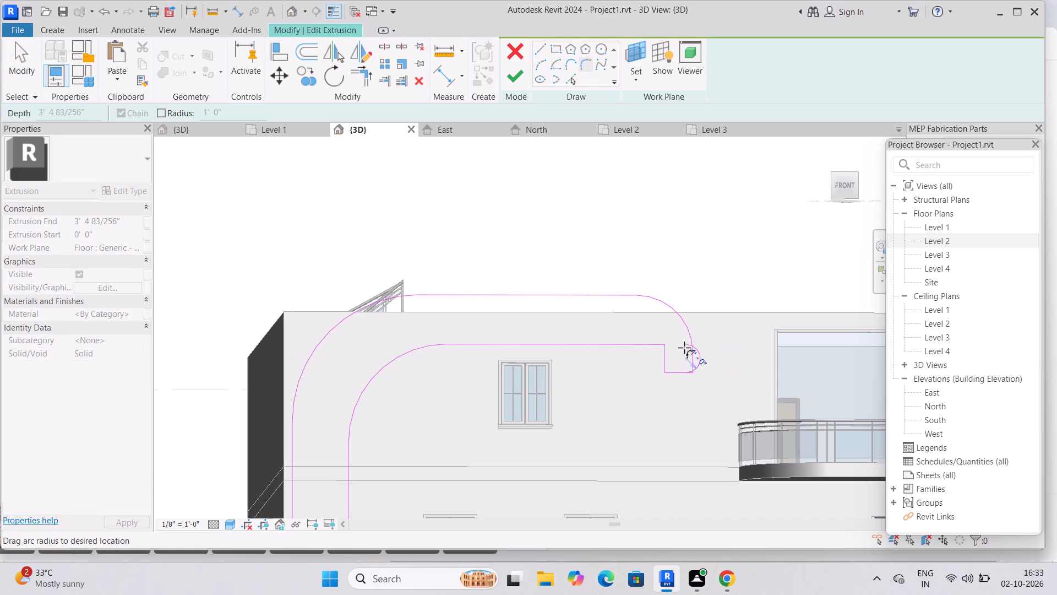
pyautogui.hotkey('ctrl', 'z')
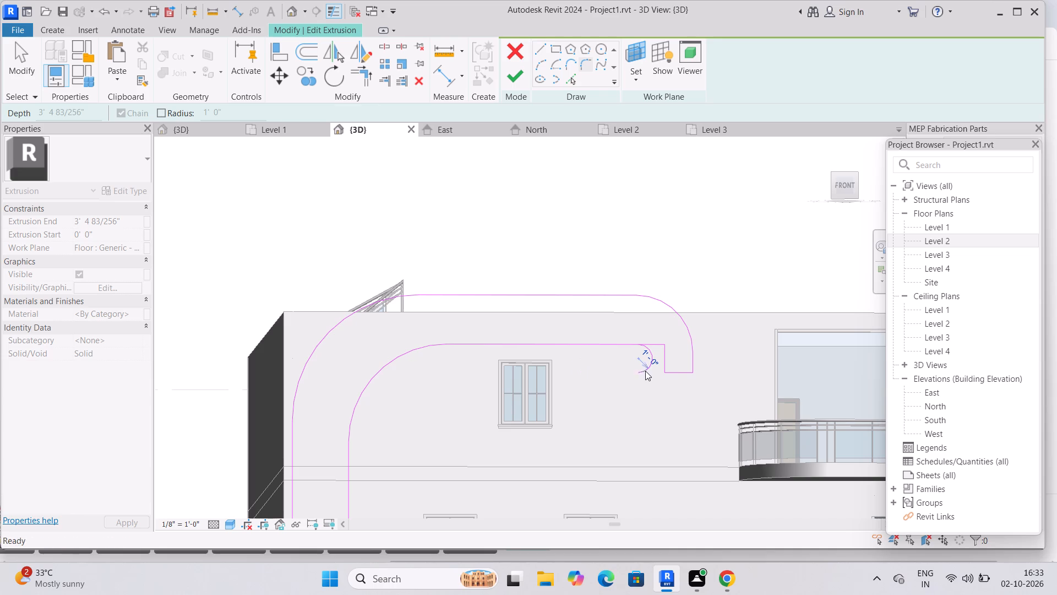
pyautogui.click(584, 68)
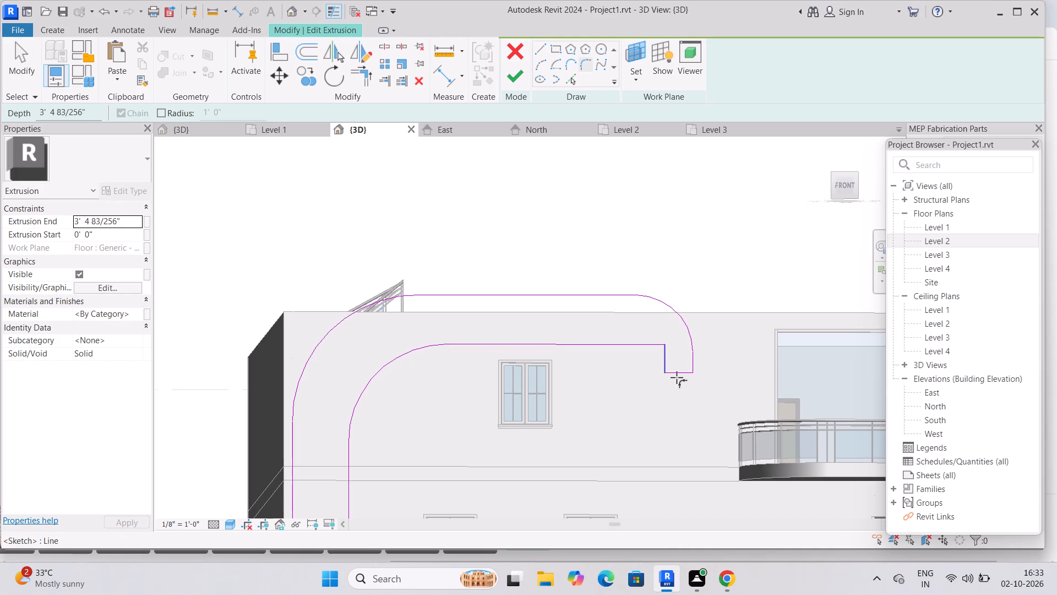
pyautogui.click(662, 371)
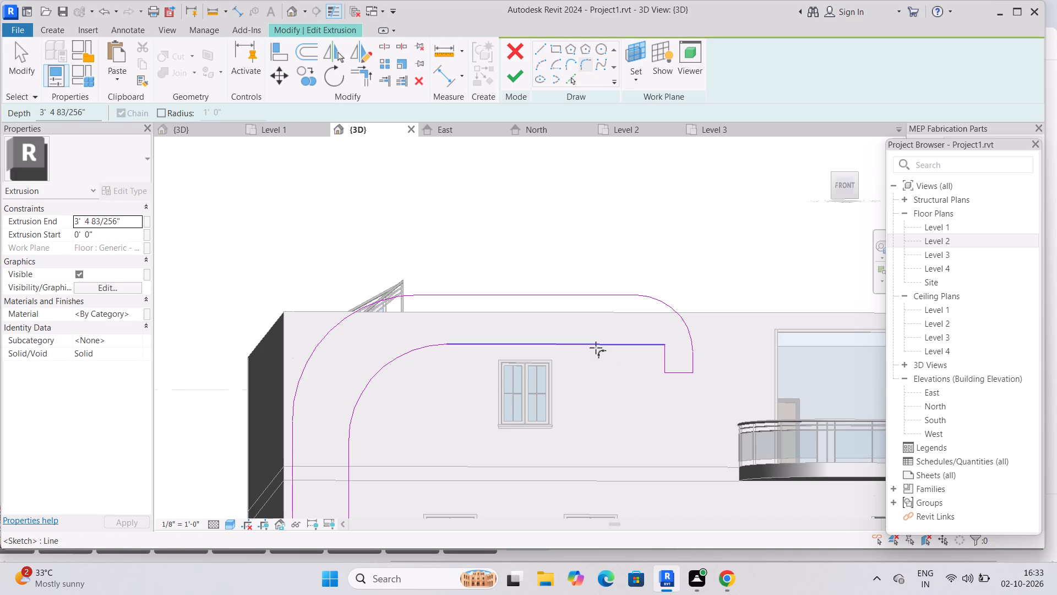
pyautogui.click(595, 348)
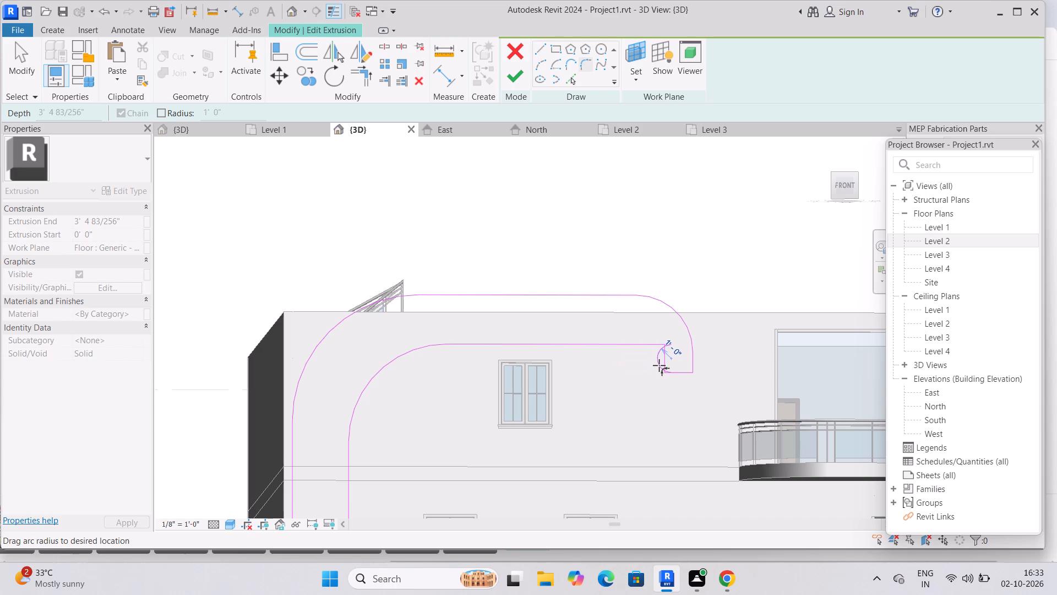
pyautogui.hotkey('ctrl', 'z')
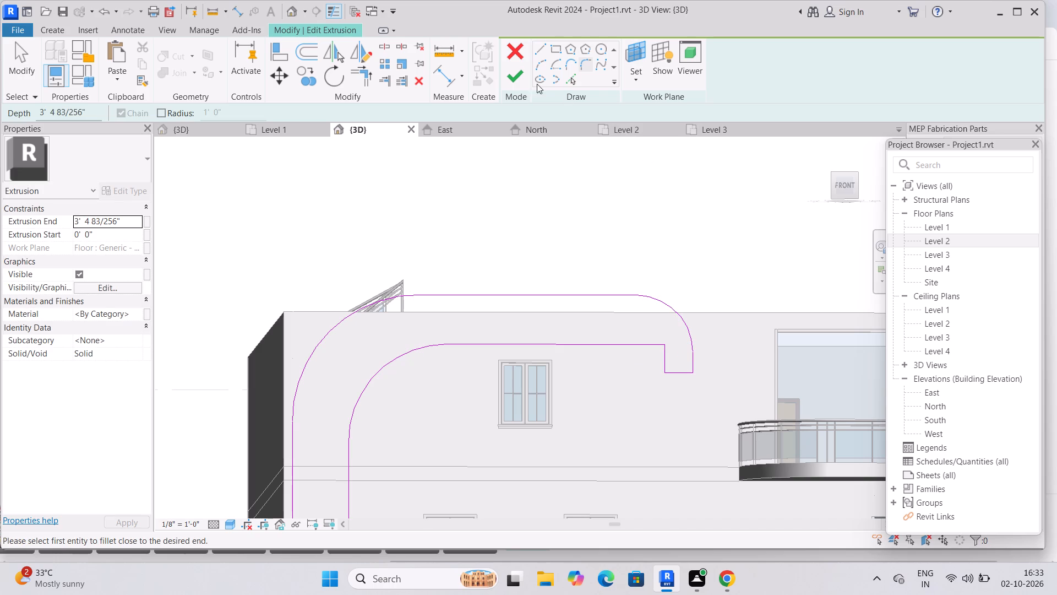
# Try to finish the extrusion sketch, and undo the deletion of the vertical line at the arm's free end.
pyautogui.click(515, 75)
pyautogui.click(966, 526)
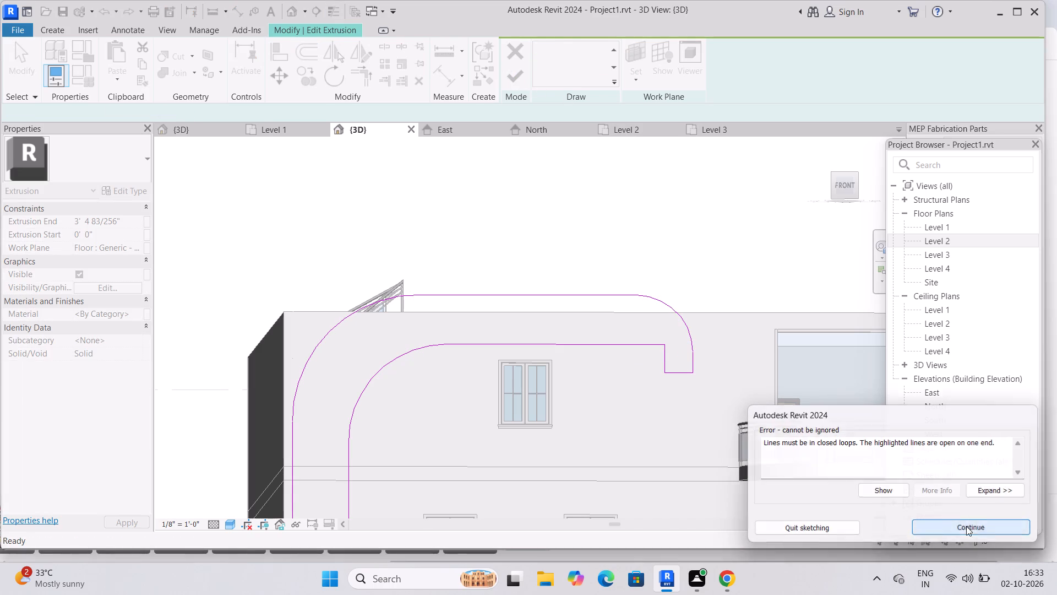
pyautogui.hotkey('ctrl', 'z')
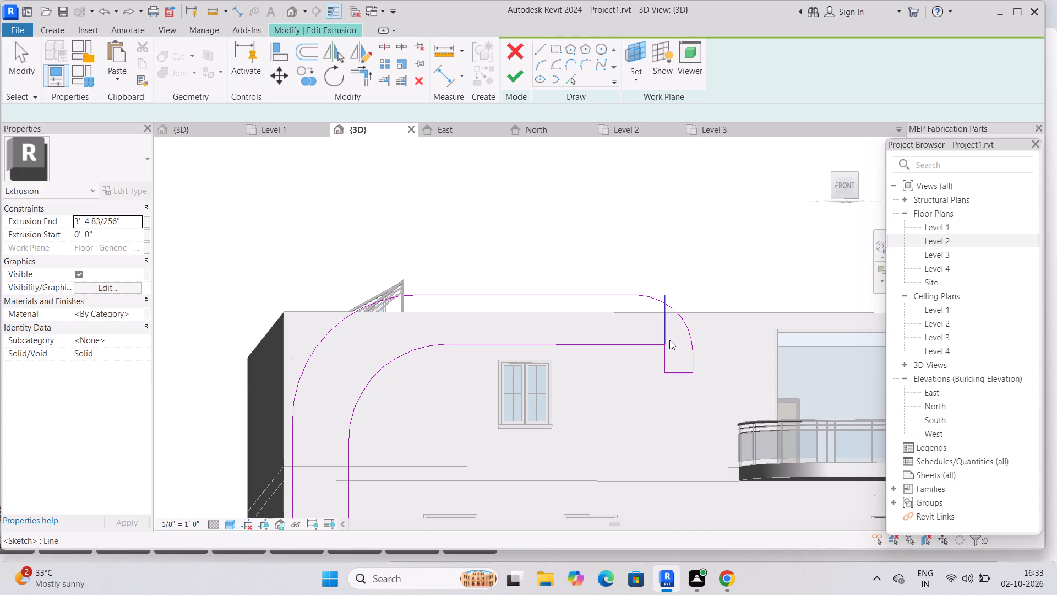
# Delete the leftover 3'-6" vertical line between the arm's bottom line and its rounded free end.
pyautogui.click(668, 328)
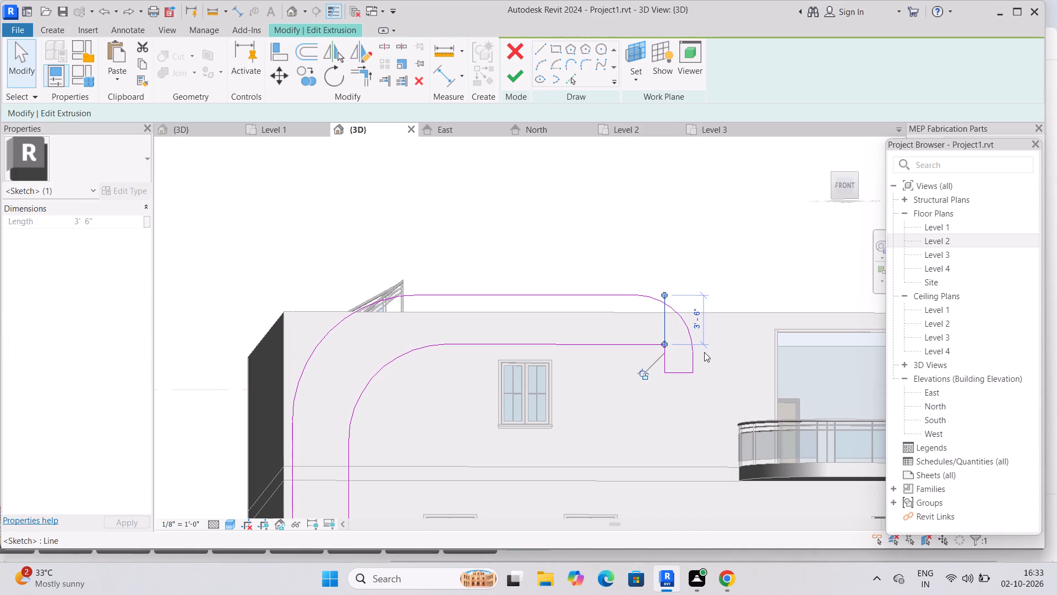
pyautogui.press('Delete')
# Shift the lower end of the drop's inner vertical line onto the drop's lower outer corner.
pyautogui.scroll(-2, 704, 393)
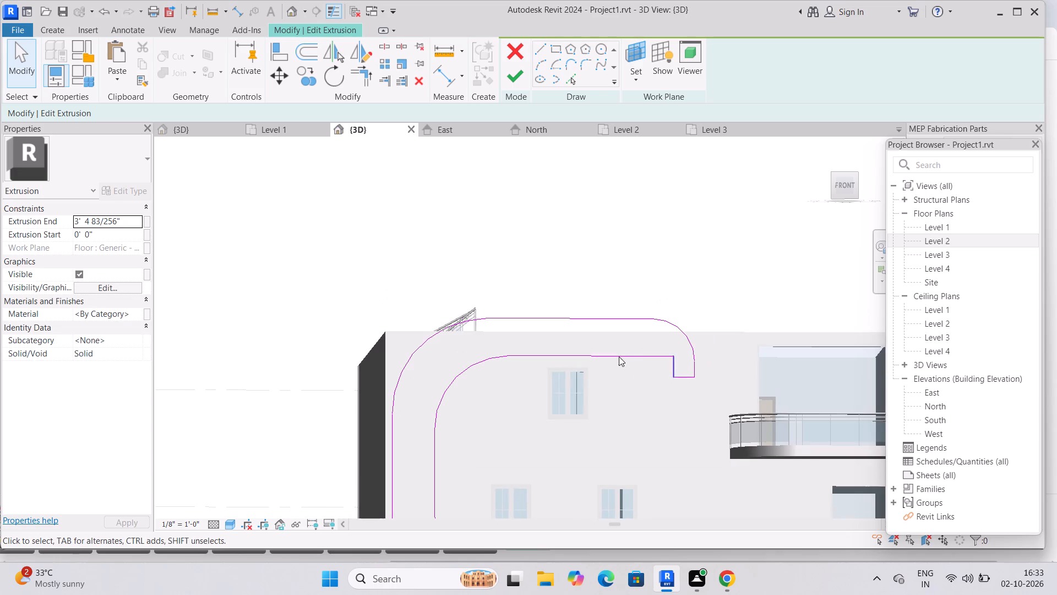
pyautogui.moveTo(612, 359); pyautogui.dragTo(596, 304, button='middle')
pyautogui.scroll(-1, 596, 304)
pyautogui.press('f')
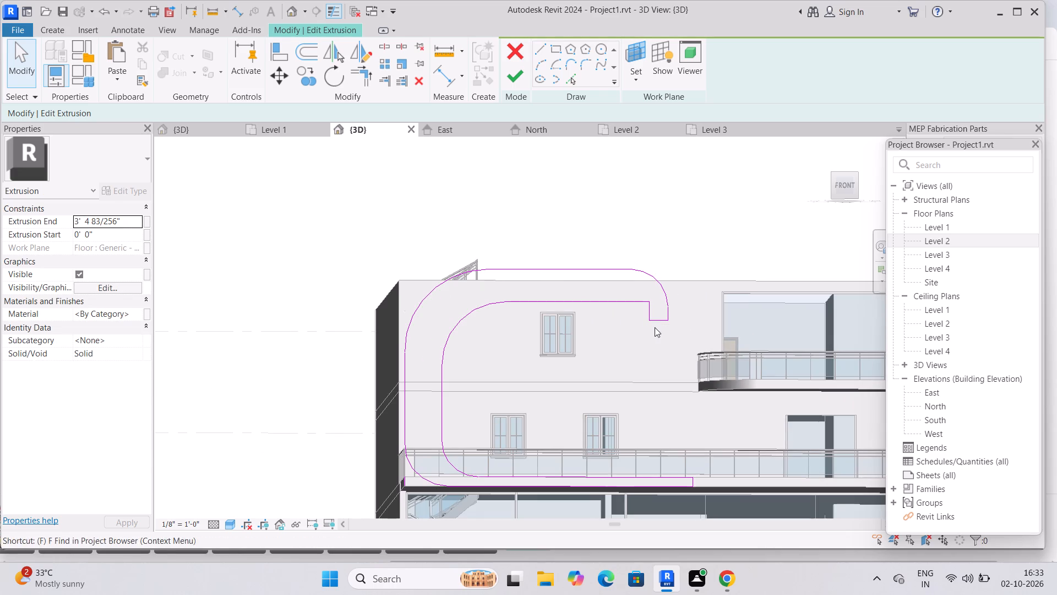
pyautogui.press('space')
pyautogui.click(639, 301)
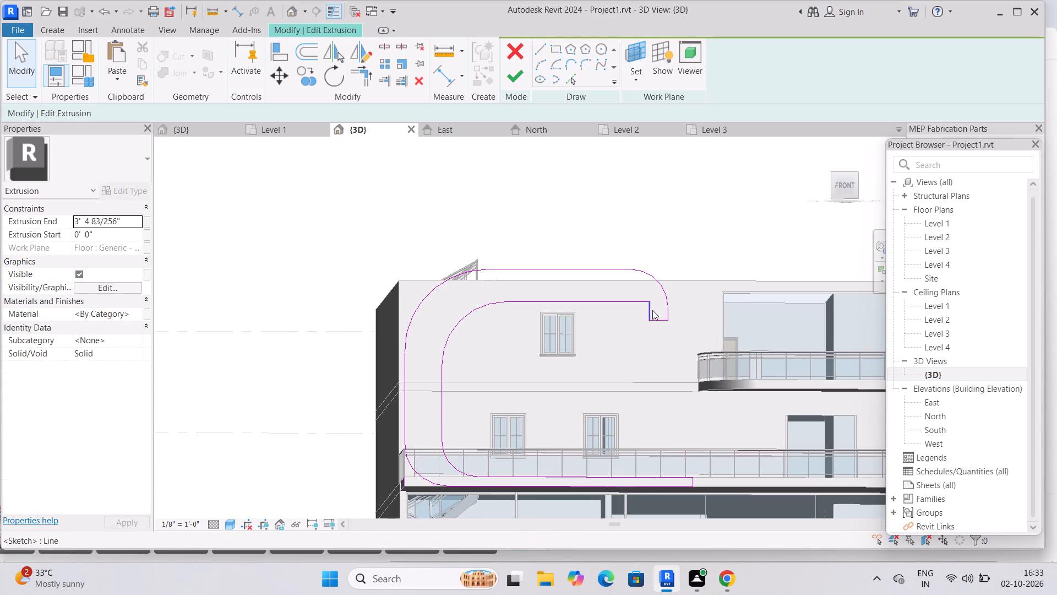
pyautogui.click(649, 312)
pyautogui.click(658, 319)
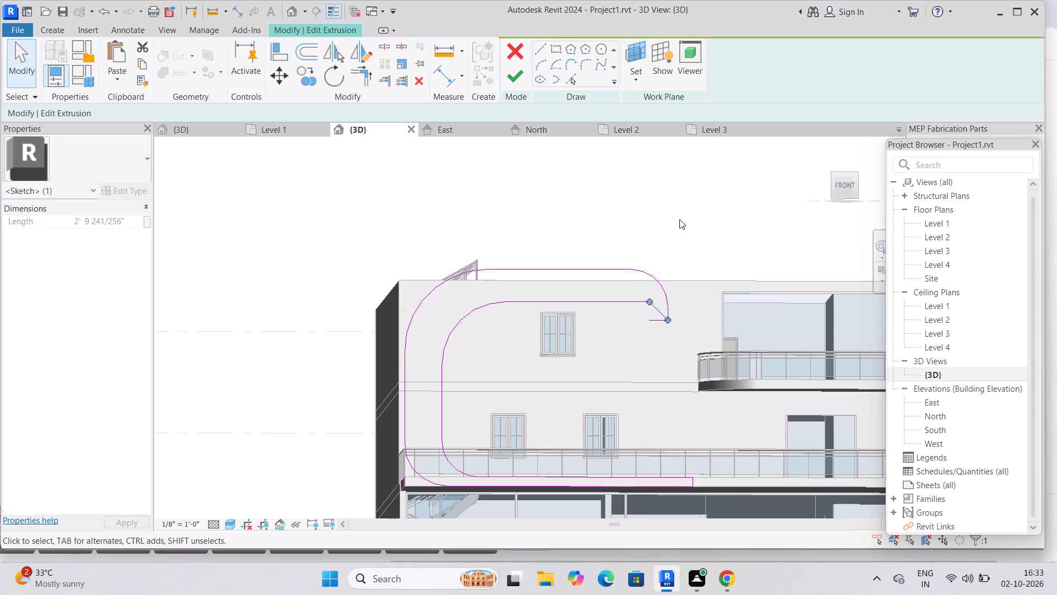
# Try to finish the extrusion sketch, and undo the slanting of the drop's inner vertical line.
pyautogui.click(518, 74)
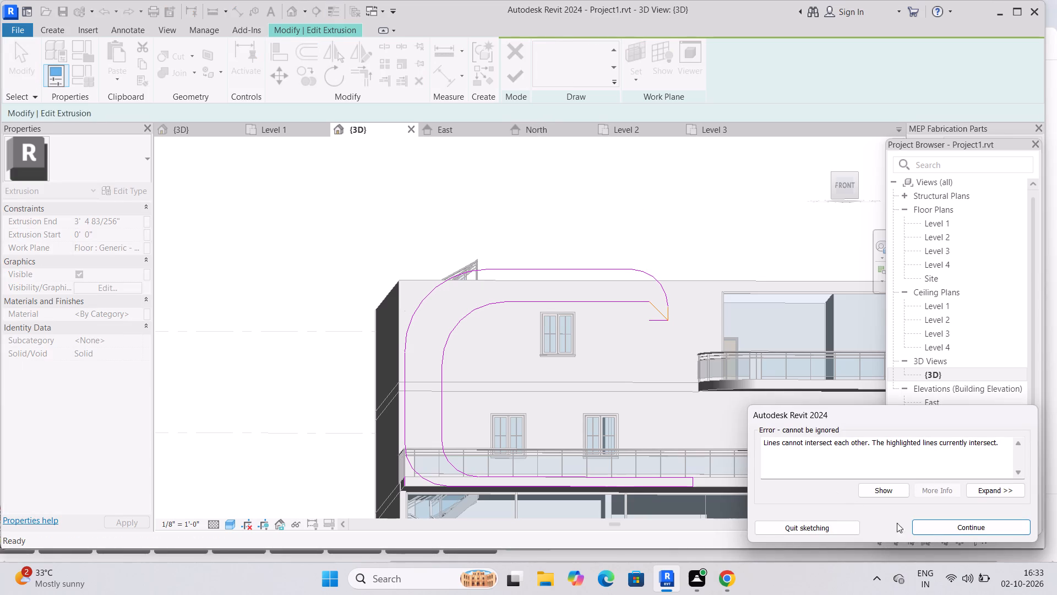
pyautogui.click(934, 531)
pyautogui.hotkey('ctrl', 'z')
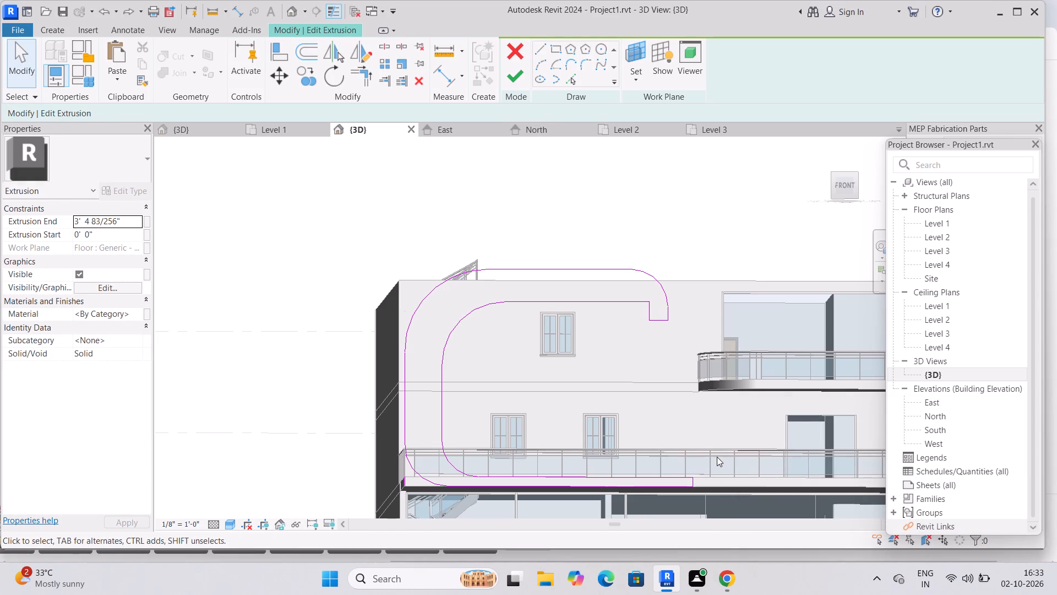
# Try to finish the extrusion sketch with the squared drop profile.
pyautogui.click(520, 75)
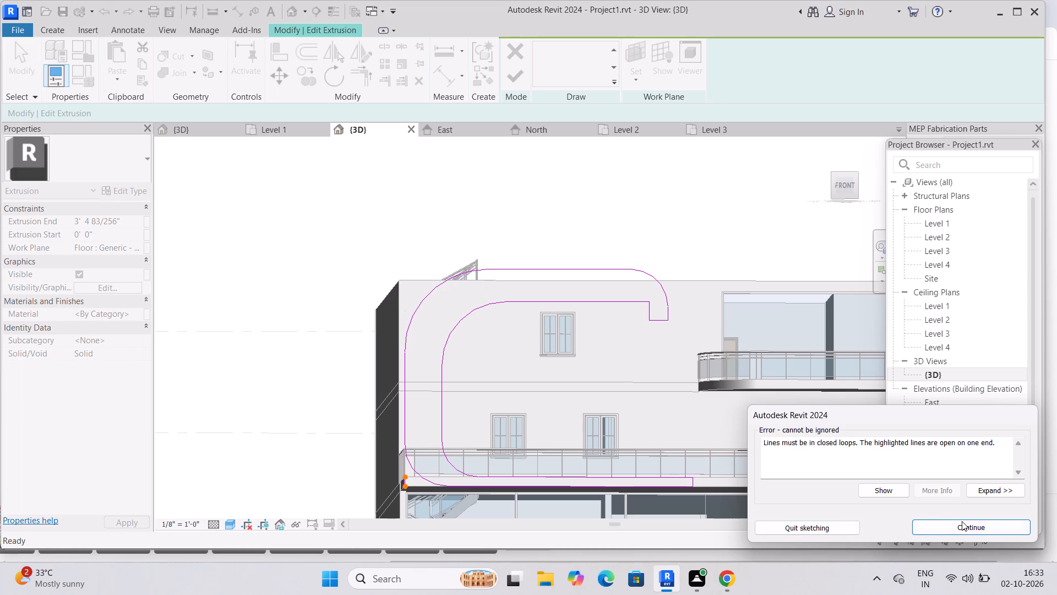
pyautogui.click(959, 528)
# Examine the frame profile's lower corner at the Level 2 slab, checking both arcs and the bottom line for open ends.
pyautogui.scroll(-2, 427, 343)
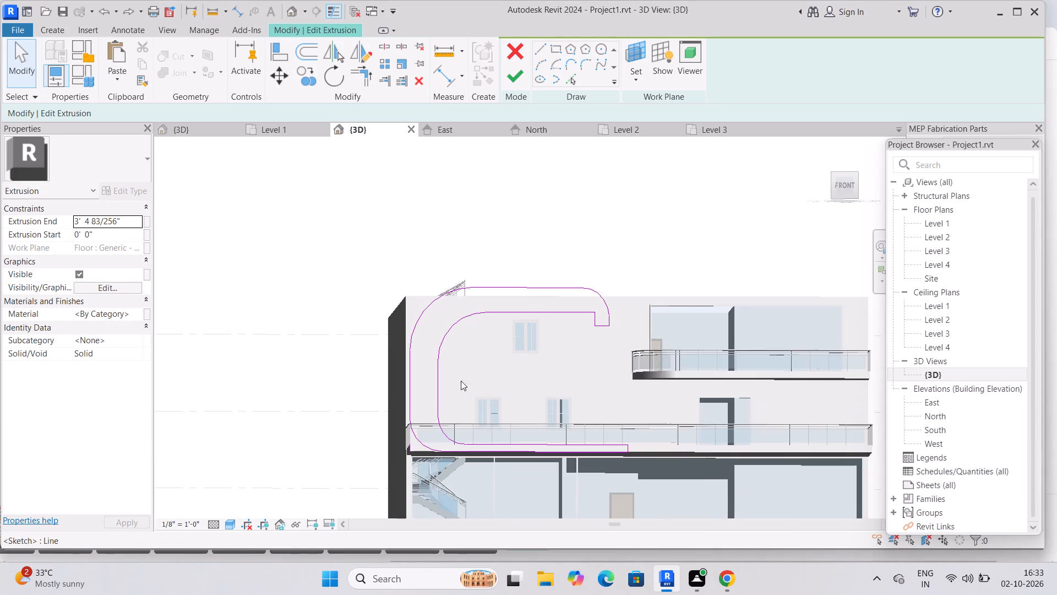
pyautogui.scroll(10, 467, 459)
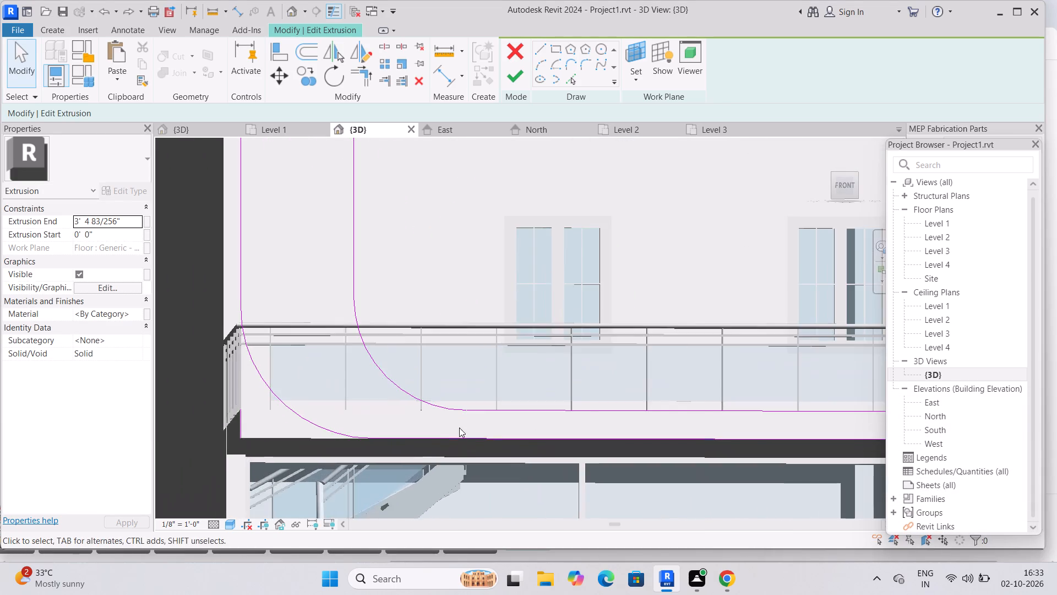
pyautogui.scroll(4, 459, 427)
pyautogui.click(468, 397)
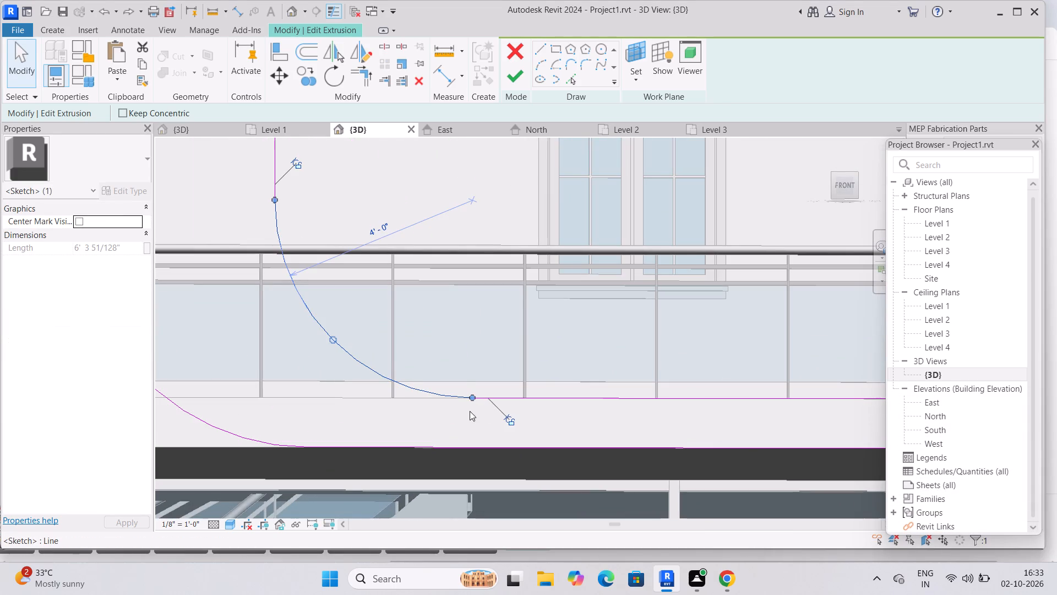
pyautogui.press('f')
pyautogui.press('space')
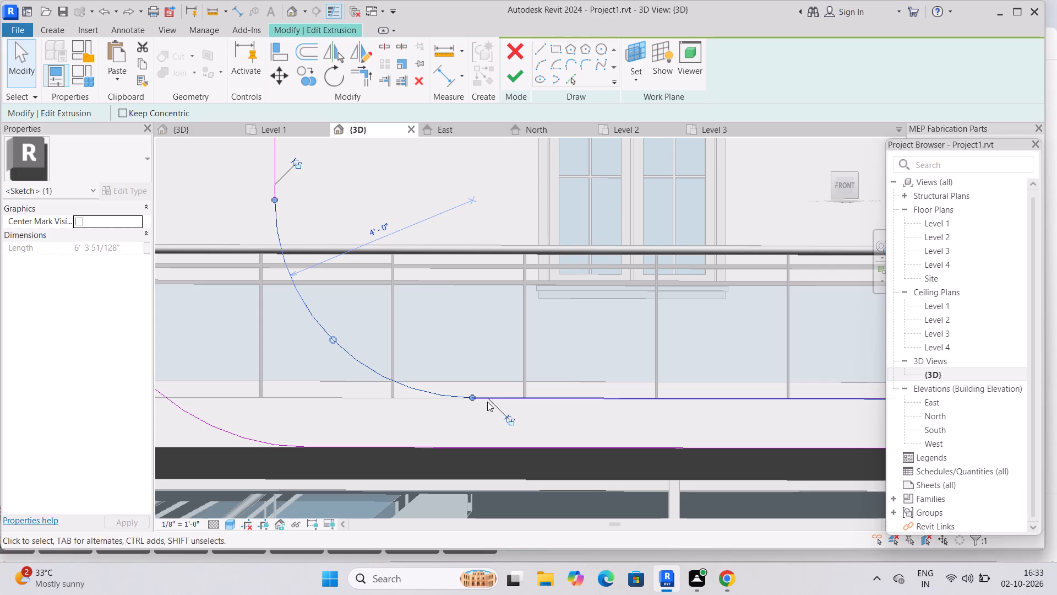
pyautogui.click(492, 399)
pyautogui.click(444, 394)
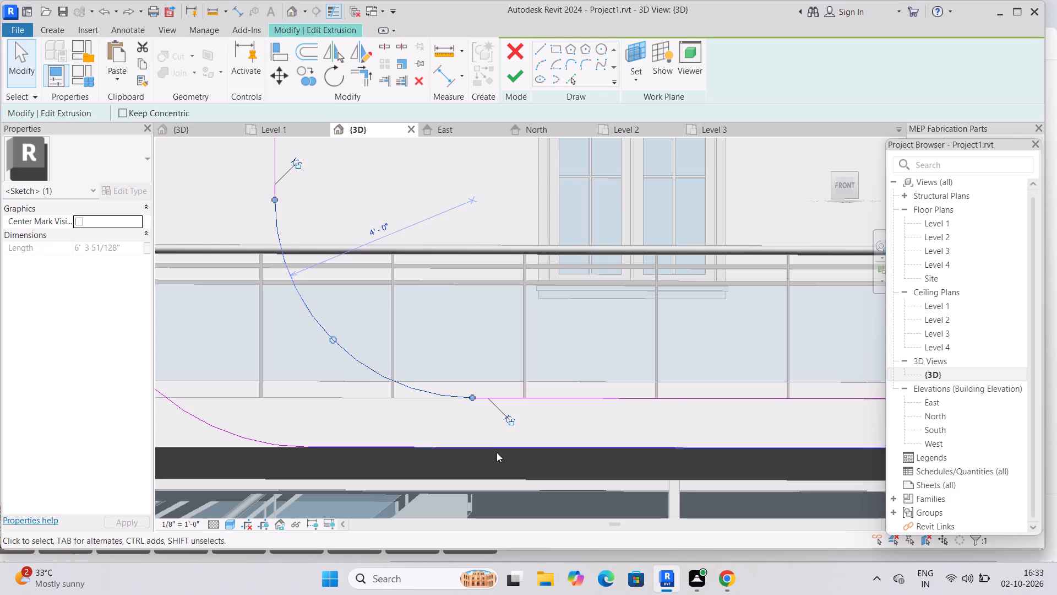
pyautogui.moveTo(302, 415); pyautogui.dragTo(396, 396, button='middle')
pyautogui.scroll(-2, 401, 396)
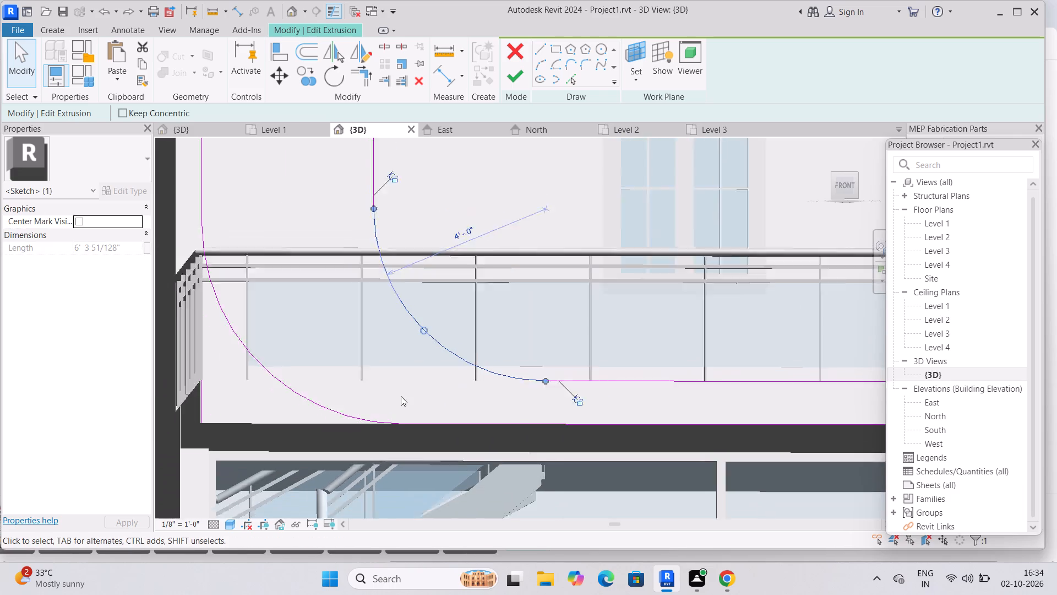
pyautogui.click(353, 411)
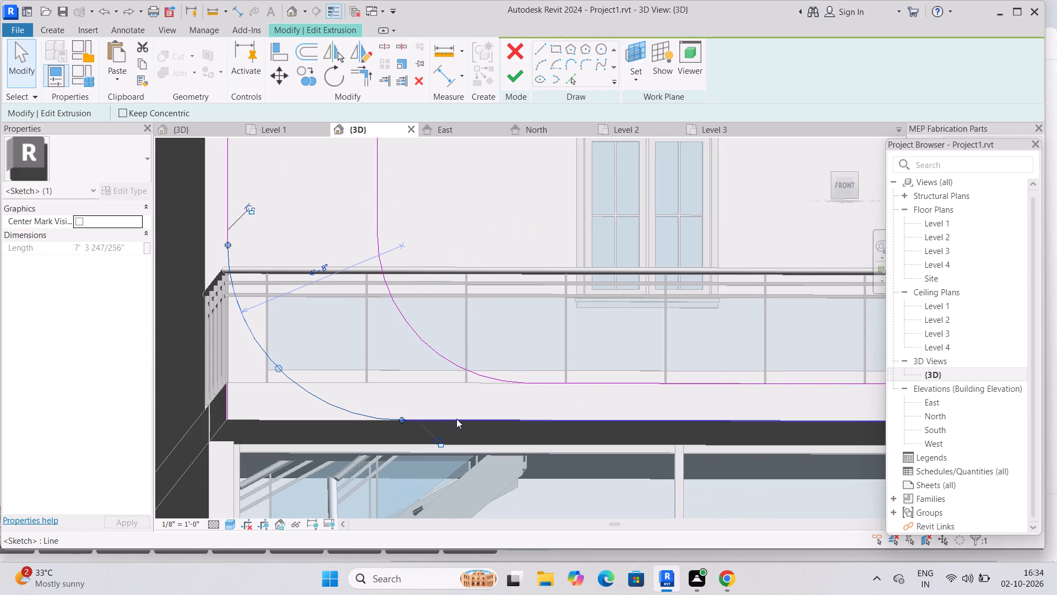
pyautogui.click(727, 419)
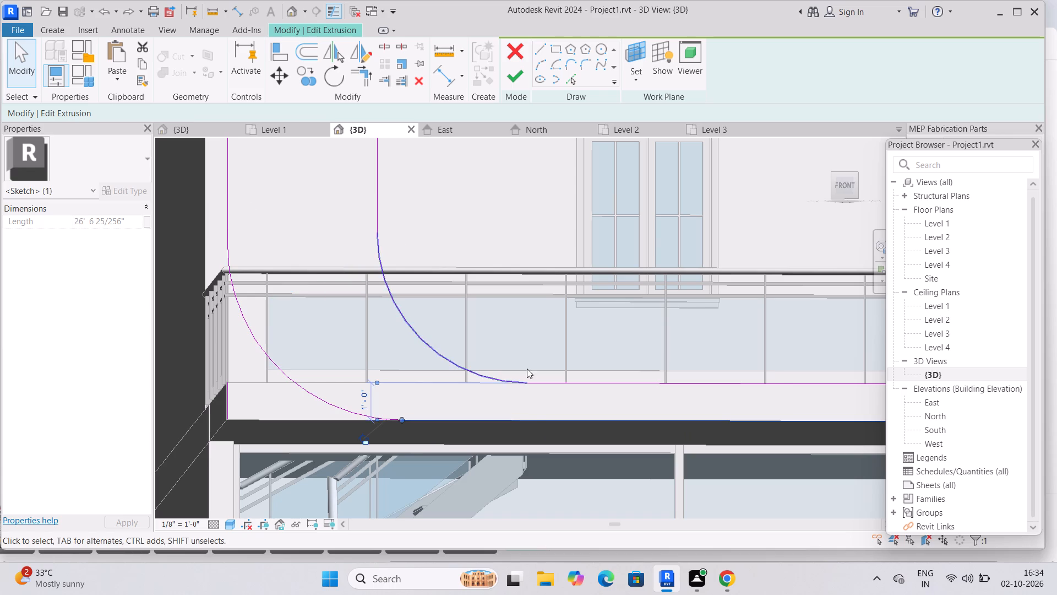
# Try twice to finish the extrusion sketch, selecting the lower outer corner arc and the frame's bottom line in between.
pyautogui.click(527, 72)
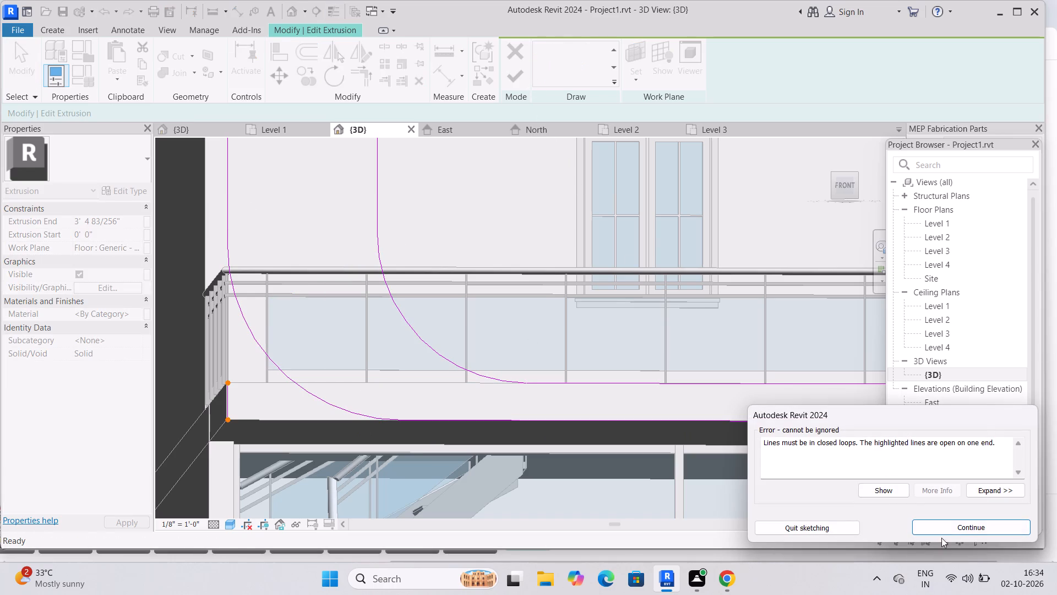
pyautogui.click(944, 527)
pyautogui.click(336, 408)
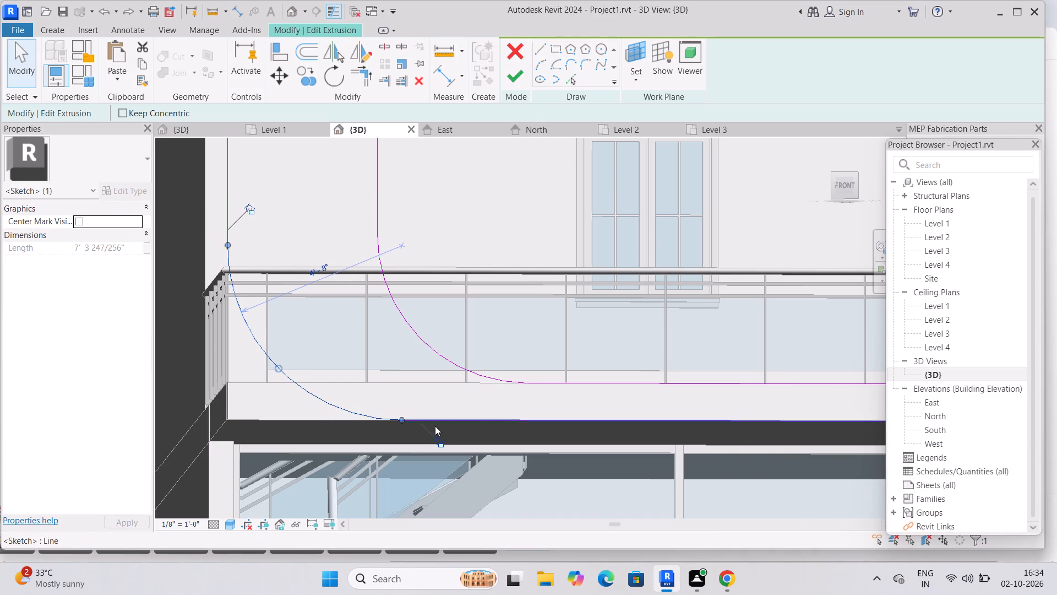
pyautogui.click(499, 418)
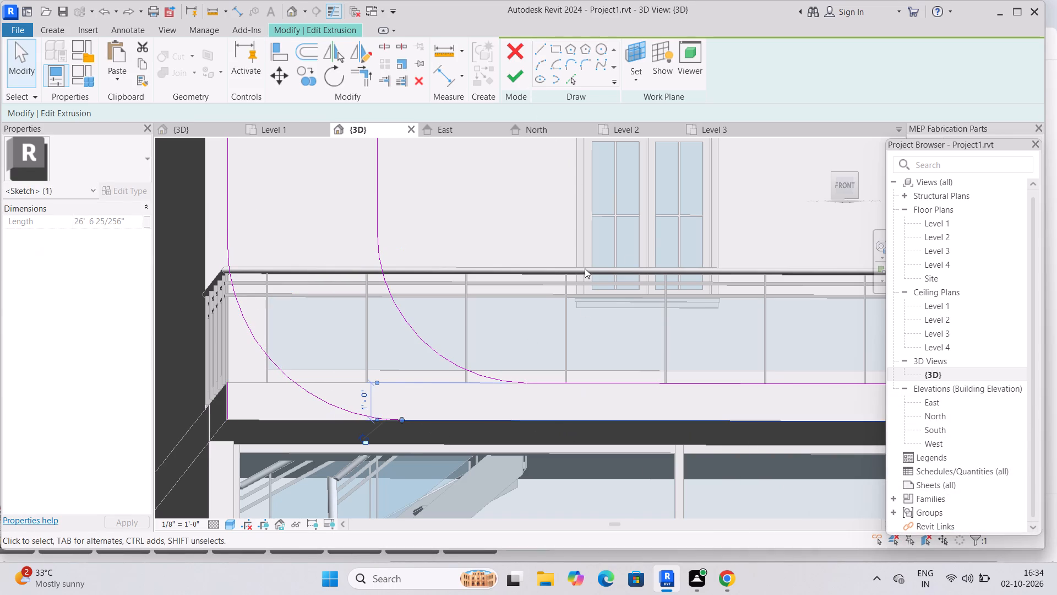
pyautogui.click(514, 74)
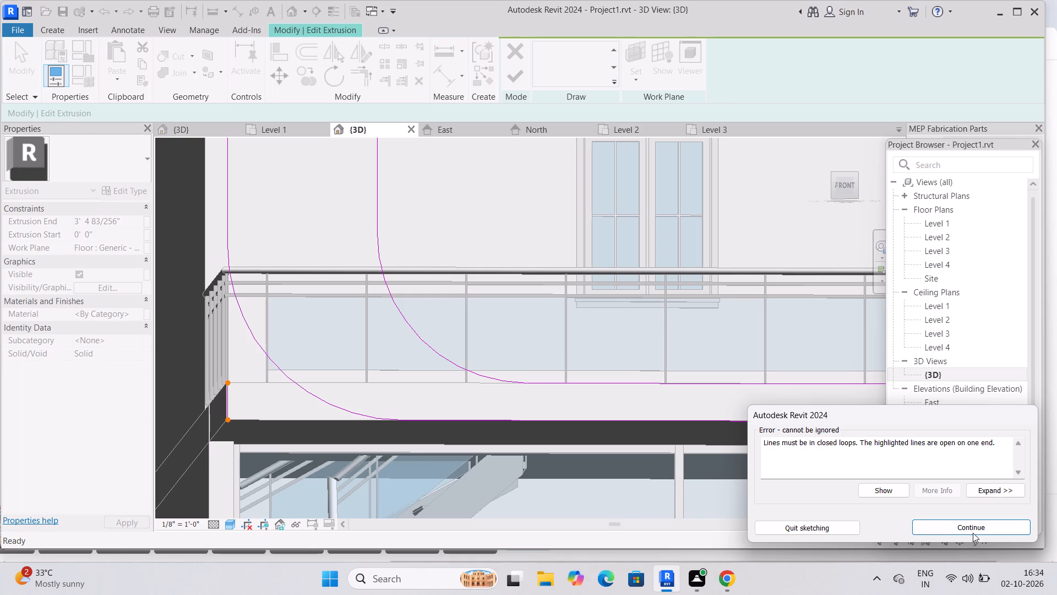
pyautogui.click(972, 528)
# Examine the whole frame profile from the side, back and front for stray or open sketch lines.
pyautogui.scroll(-4, 540, 398)
pyautogui.keyDown('shift'); pyautogui.moveTo(538, 402); pyautogui.dragTo(615, 435, button='middle'); pyautogui.keyUp('shift')
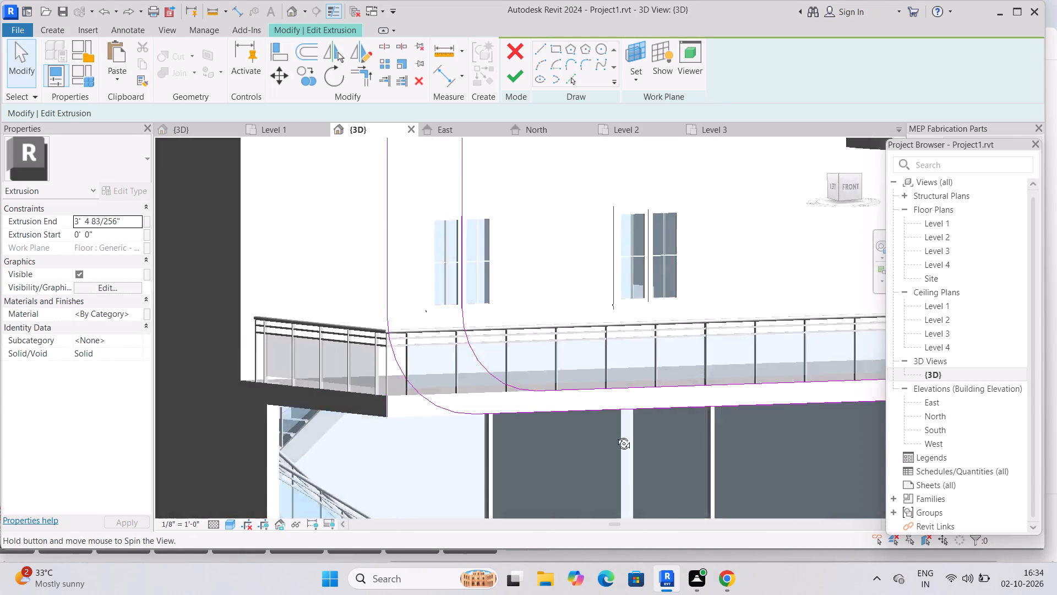
pyautogui.keyDown('shift'); pyautogui.moveTo(615, 435); pyautogui.dragTo(667, 458, button='middle'); pyautogui.keyUp('shift')
pyautogui.keyDown('shift'); pyautogui.moveTo(668, 457); pyautogui.dragTo(701, 466, button='middle'); pyautogui.keyUp('shift')
pyautogui.scroll(-1, 689, 458)
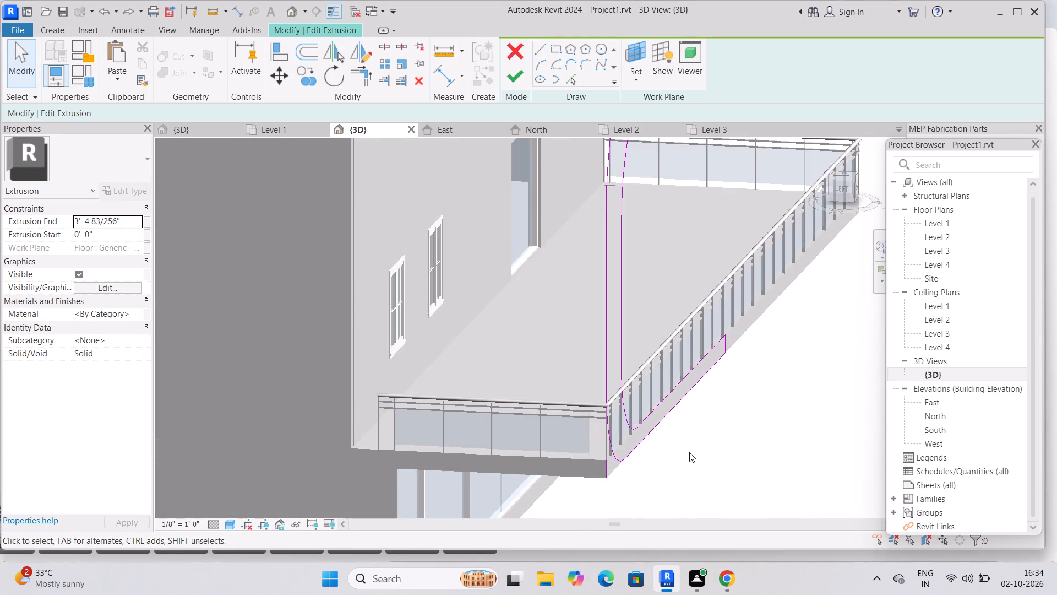
pyautogui.moveTo(696, 389); pyautogui.dragTo(701, 491, button='middle')
pyautogui.scroll(-4, 701, 497)
pyautogui.keyDown('shift'); pyautogui.moveTo(733, 479); pyautogui.dragTo(705, 486, button='middle'); pyautogui.keyUp('shift')
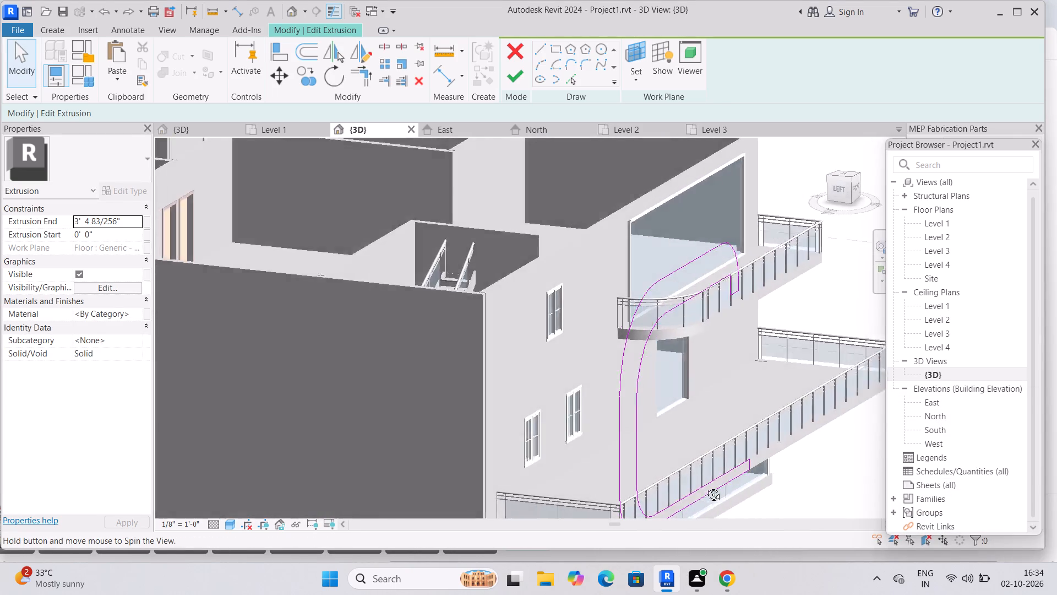
pyautogui.keyDown('shift'); pyautogui.moveTo(705, 486); pyautogui.dragTo(415, 459, button='middle'); pyautogui.keyUp('shift')
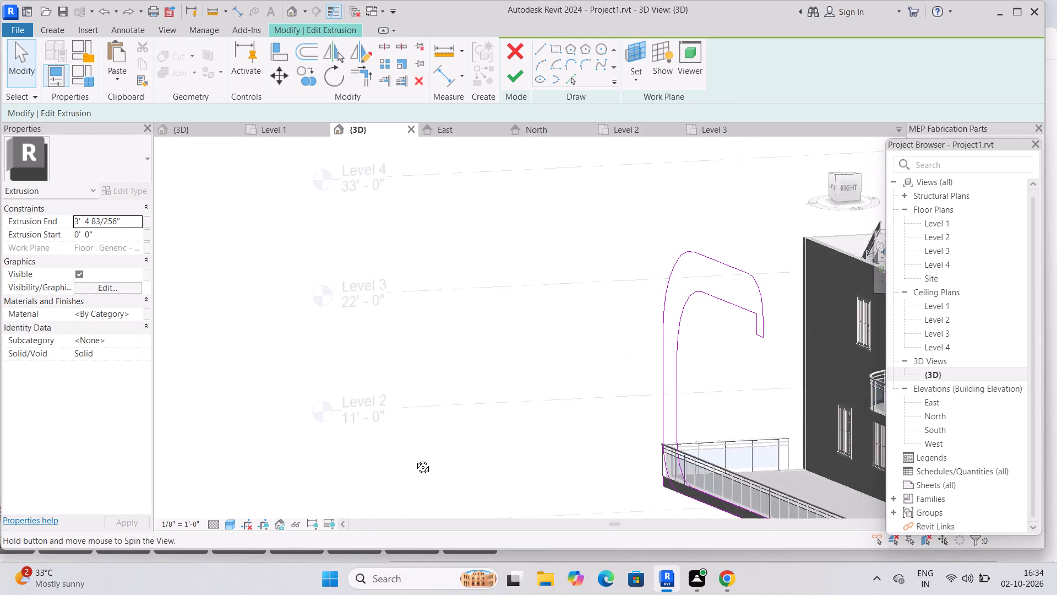
pyautogui.keyDown('shift'); pyautogui.moveTo(415, 459); pyautogui.dragTo(165, 431, button='middle'); pyautogui.keyUp('shift')
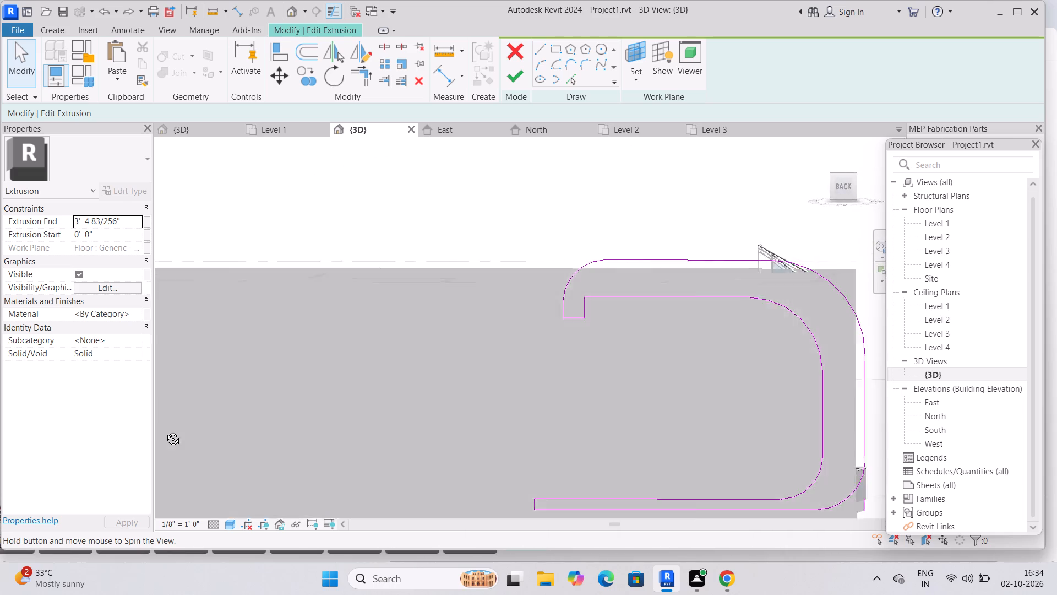
pyautogui.keyDown('shift'); pyautogui.moveTo(165, 431); pyautogui.dragTo(0, 422, button='middle'); pyautogui.keyUp('shift')
pyautogui.moveTo(600, 420); pyautogui.dragTo(437, 425, button='middle')
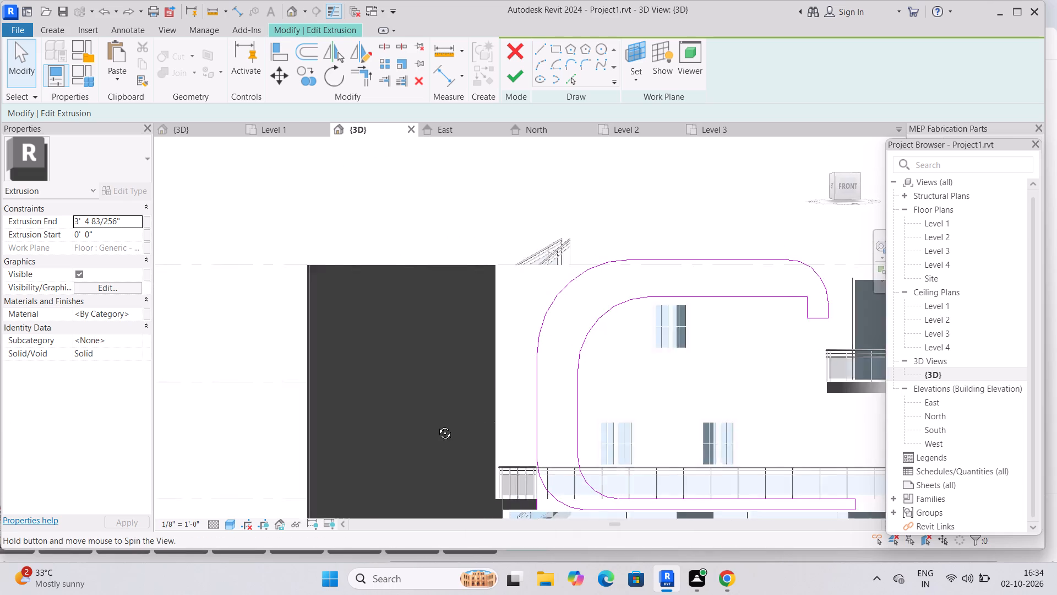
pyautogui.moveTo(437, 425); pyautogui.dragTo(432, 425, button='middle')
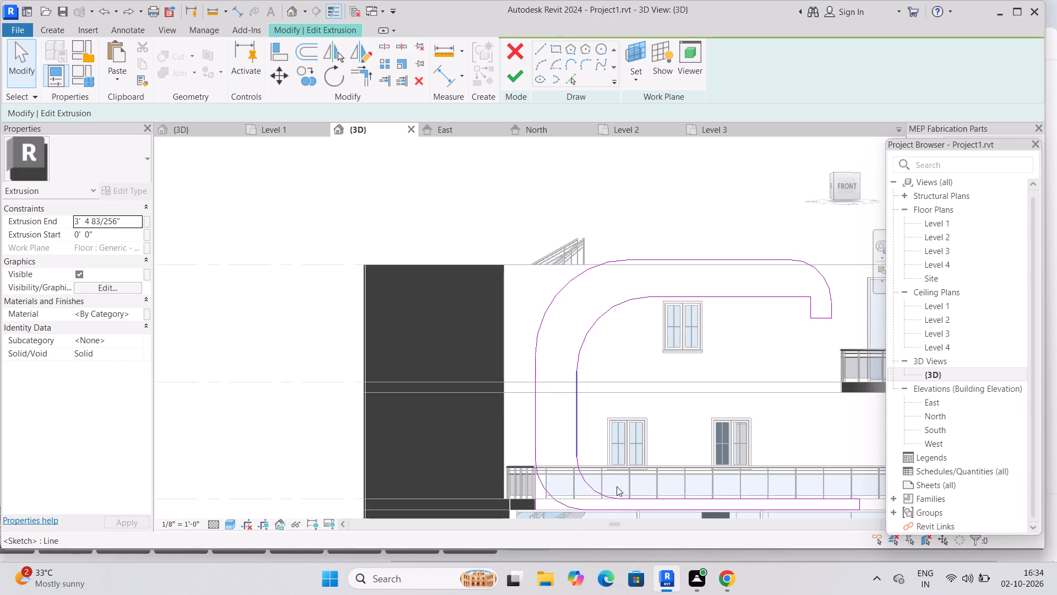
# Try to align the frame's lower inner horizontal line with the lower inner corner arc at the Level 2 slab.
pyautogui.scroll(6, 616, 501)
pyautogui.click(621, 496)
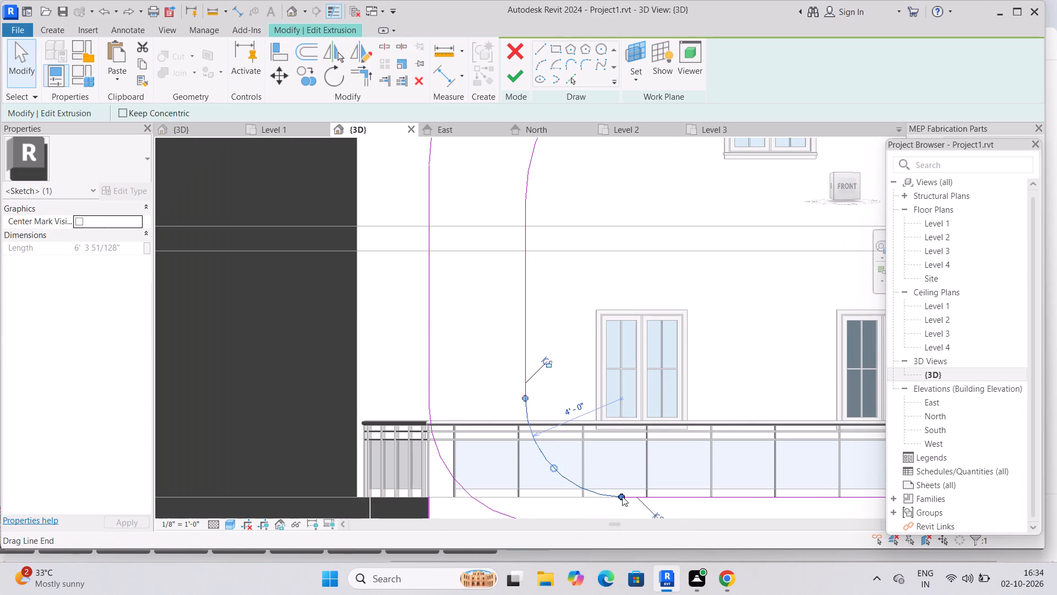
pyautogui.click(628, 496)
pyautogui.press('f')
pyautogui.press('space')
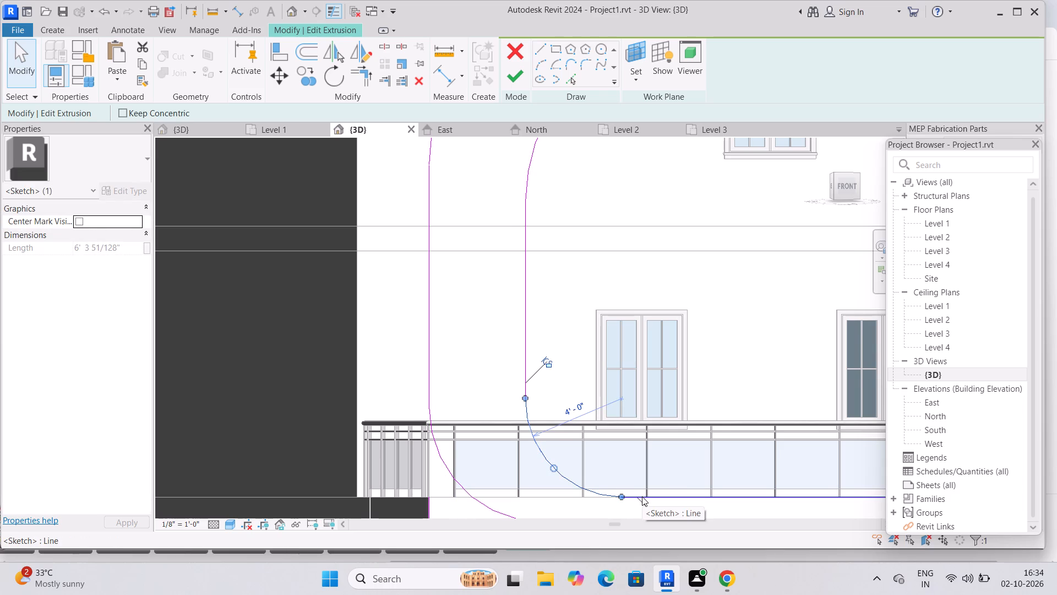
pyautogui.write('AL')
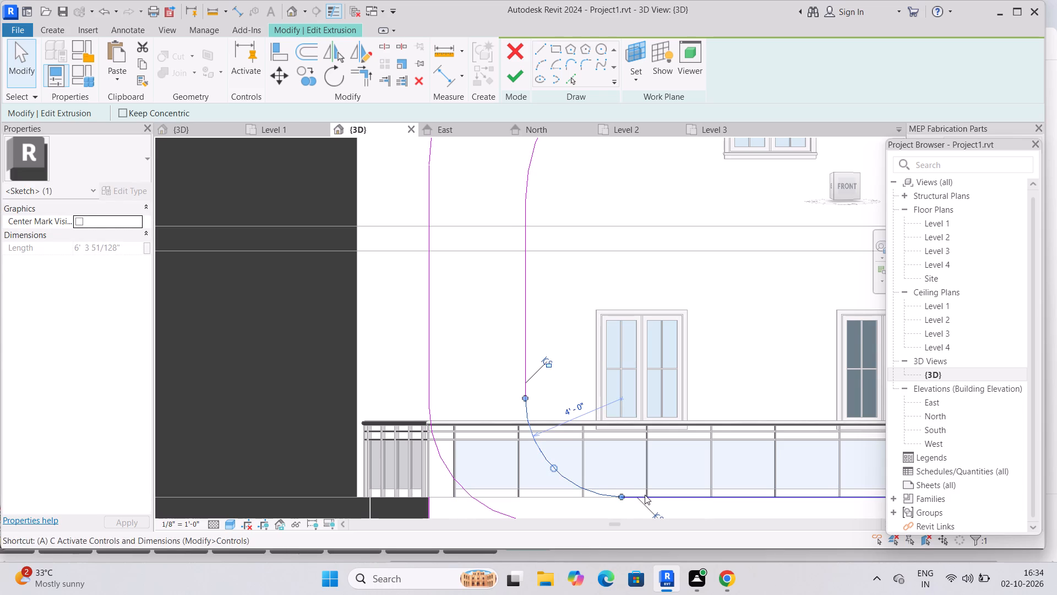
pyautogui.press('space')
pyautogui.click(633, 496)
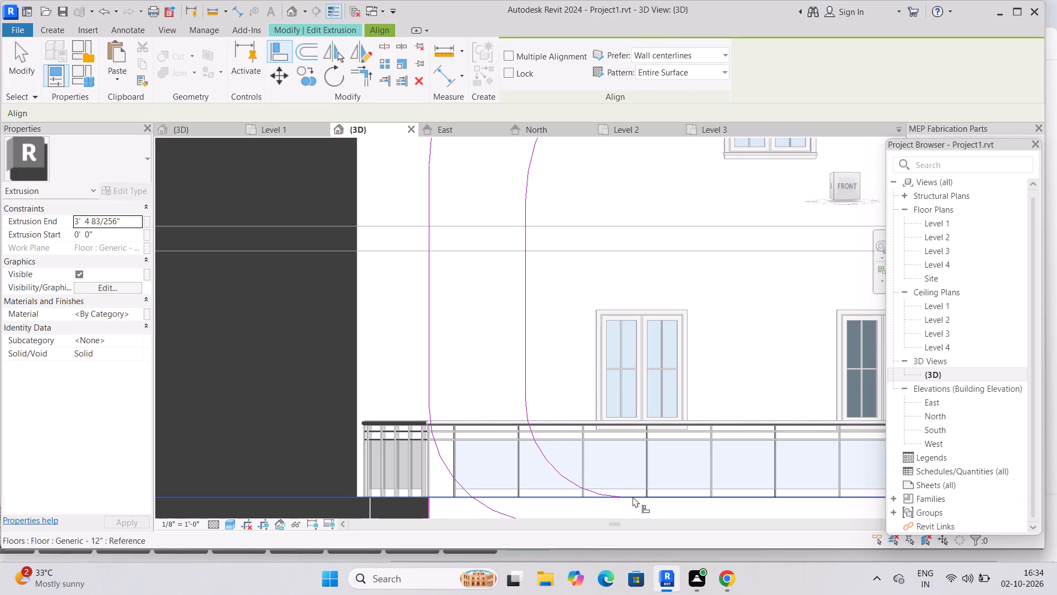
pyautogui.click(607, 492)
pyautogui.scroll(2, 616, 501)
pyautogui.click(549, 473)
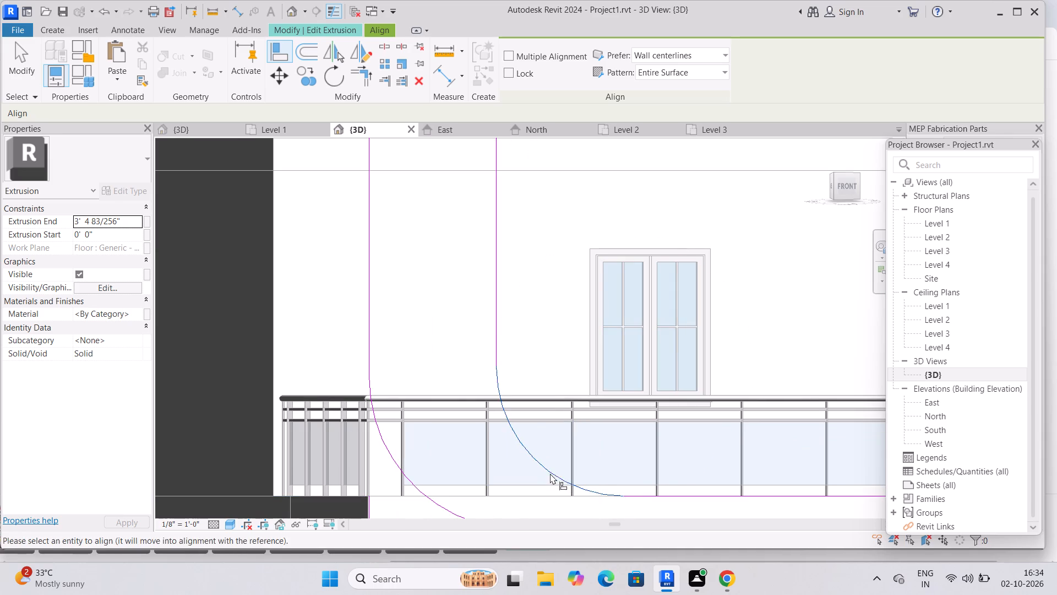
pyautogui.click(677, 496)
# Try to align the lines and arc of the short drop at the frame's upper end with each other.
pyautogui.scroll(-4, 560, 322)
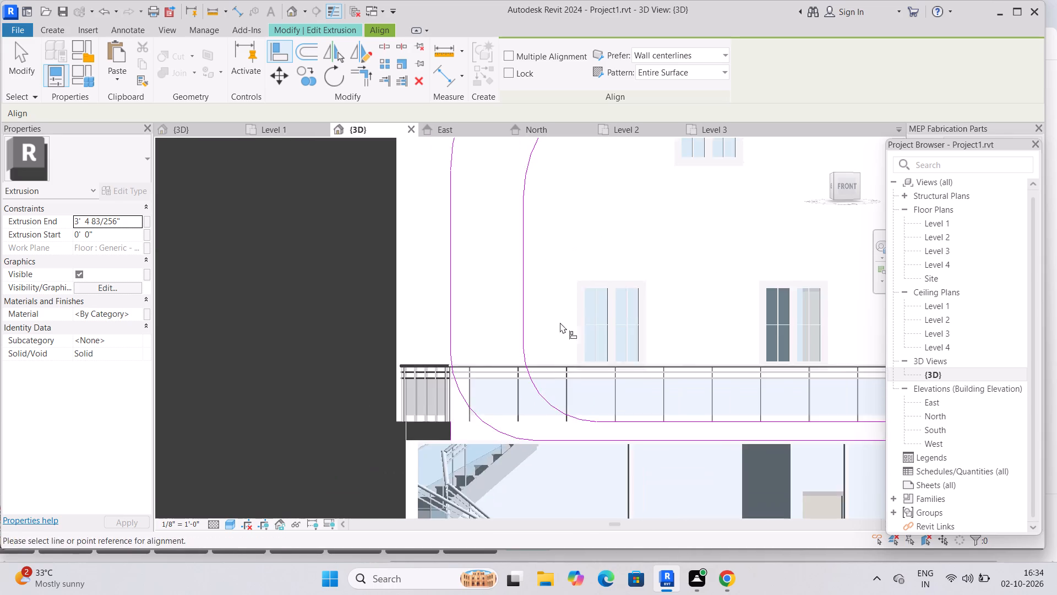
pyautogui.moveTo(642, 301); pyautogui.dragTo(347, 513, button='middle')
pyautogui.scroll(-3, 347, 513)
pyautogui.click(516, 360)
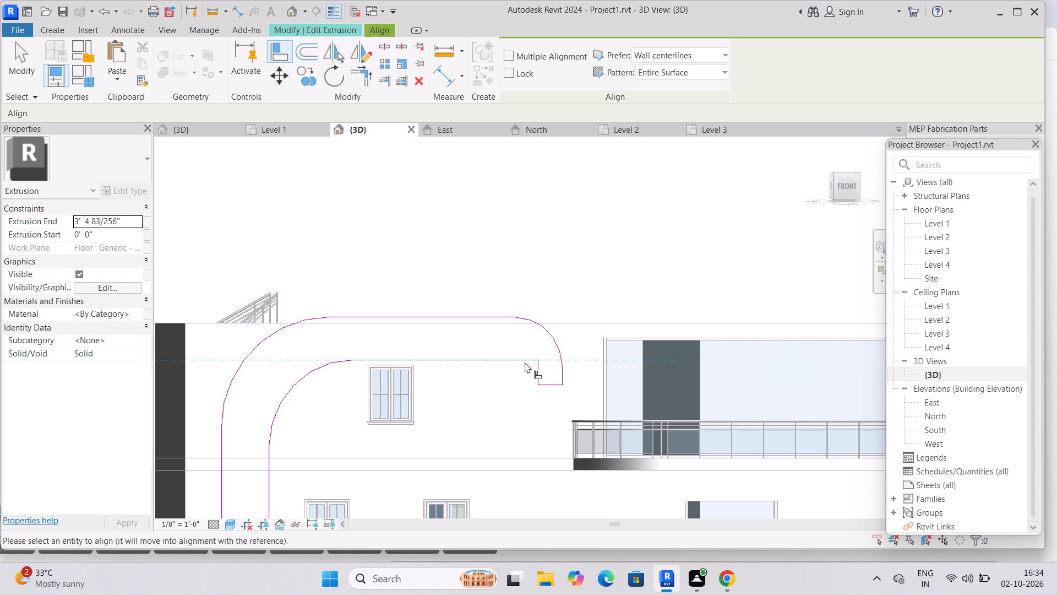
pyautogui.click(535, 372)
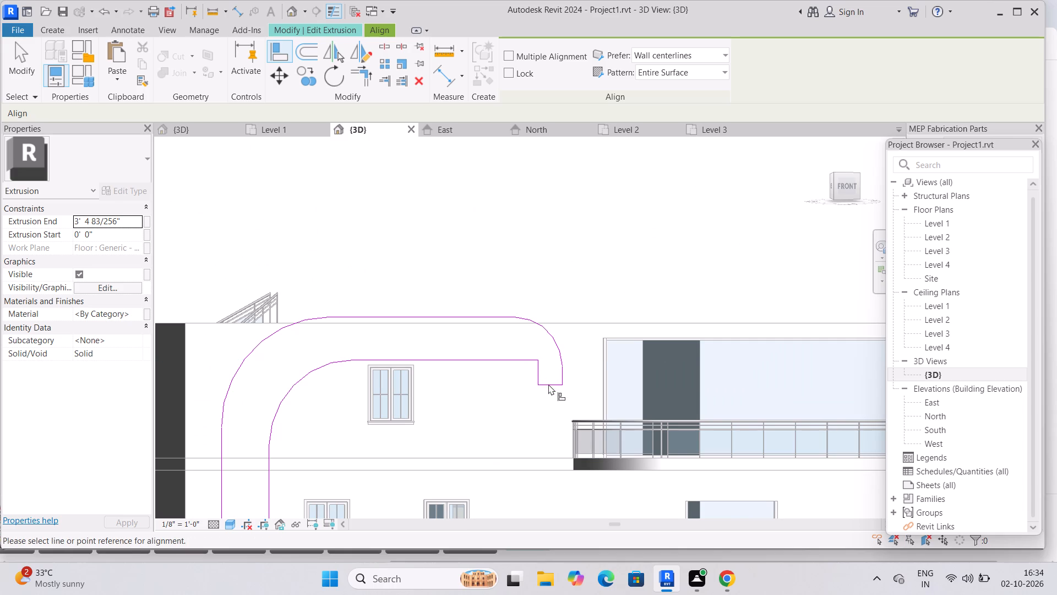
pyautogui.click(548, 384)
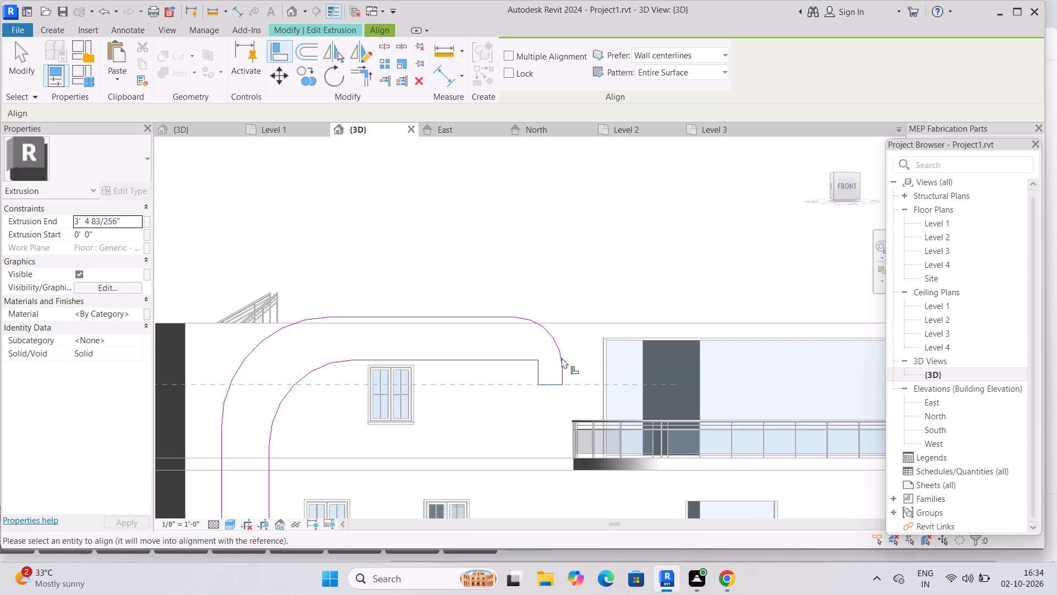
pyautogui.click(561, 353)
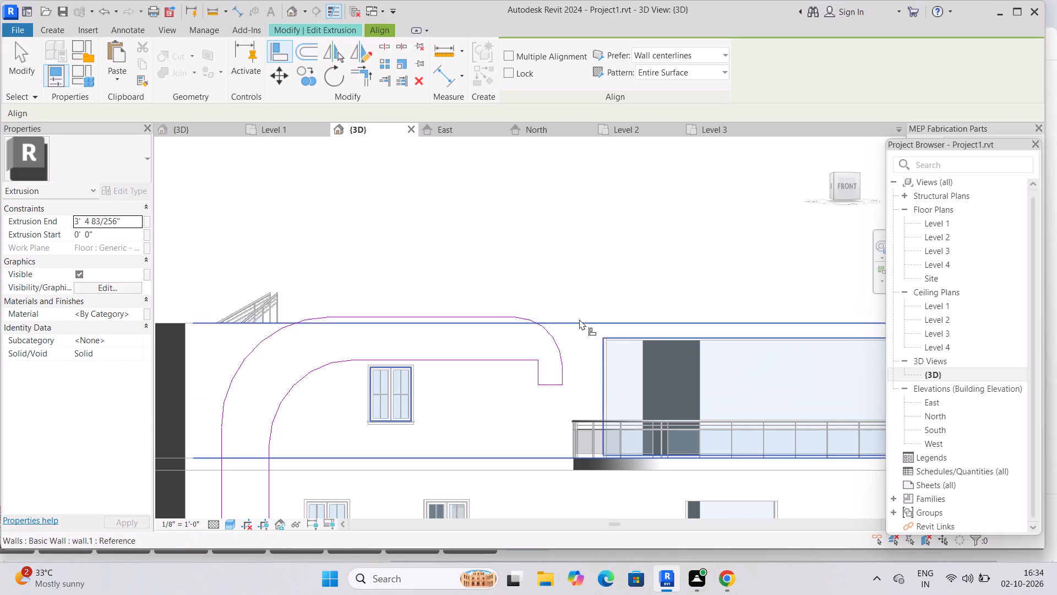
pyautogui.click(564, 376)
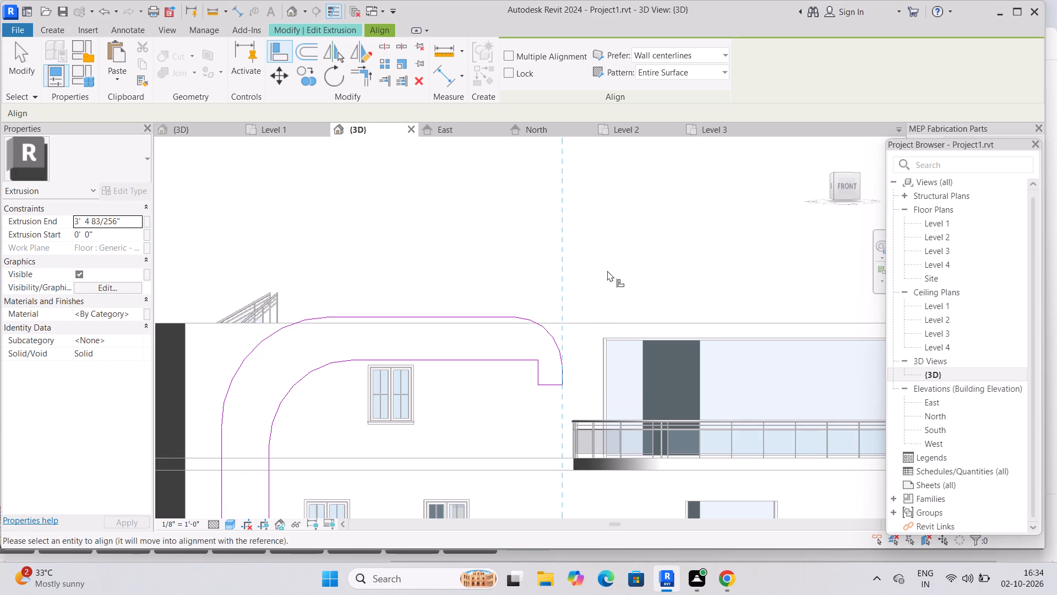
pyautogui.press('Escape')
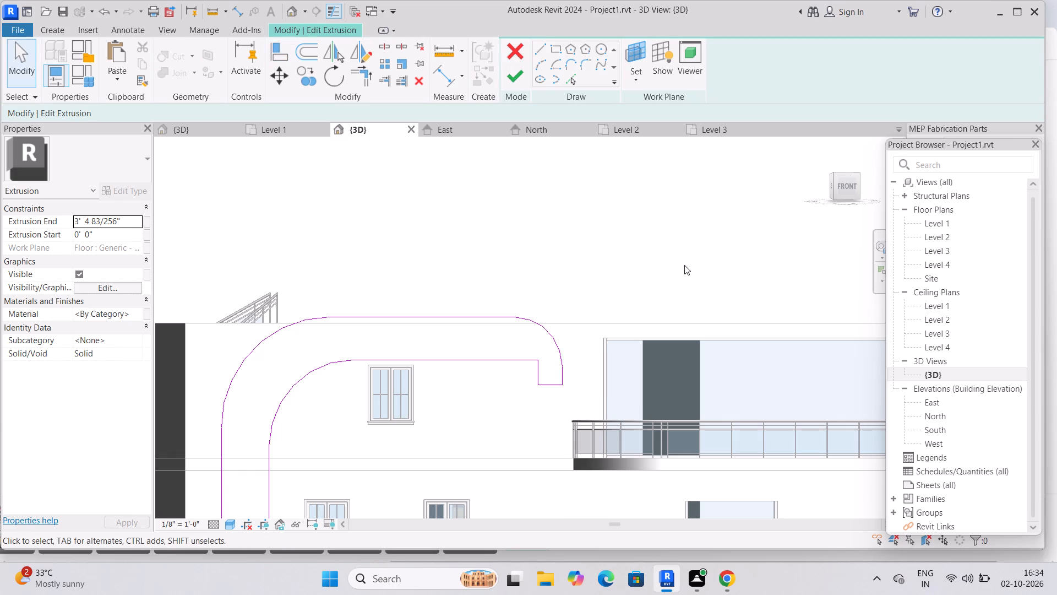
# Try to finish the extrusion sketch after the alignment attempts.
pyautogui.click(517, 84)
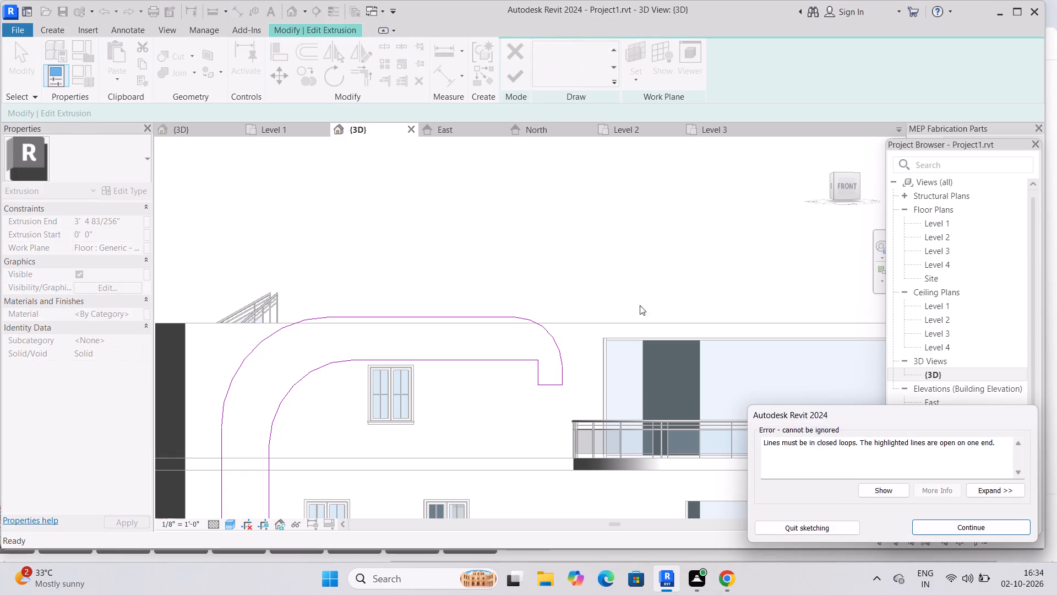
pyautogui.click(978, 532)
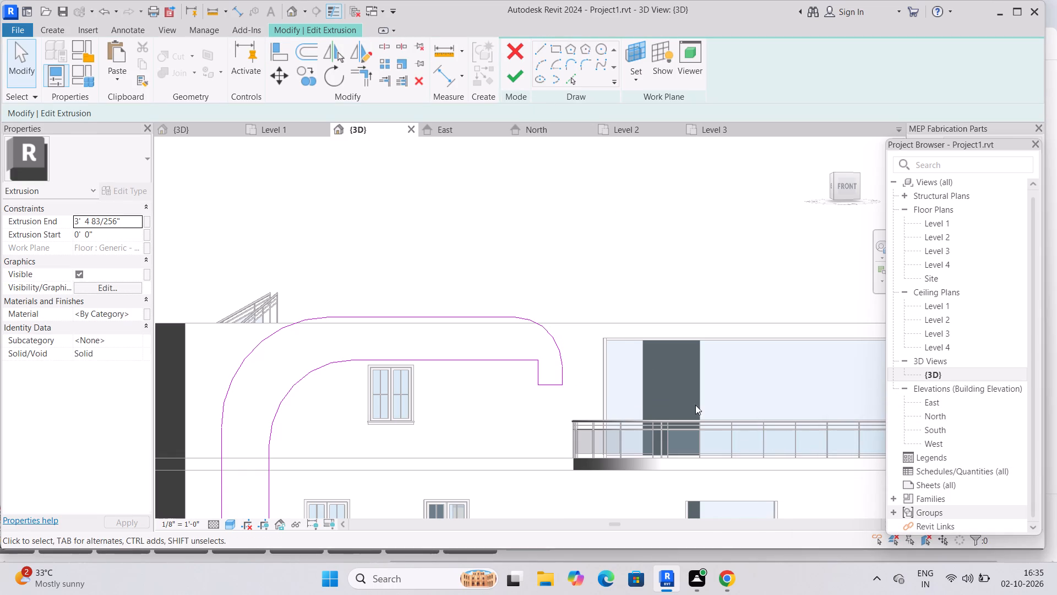
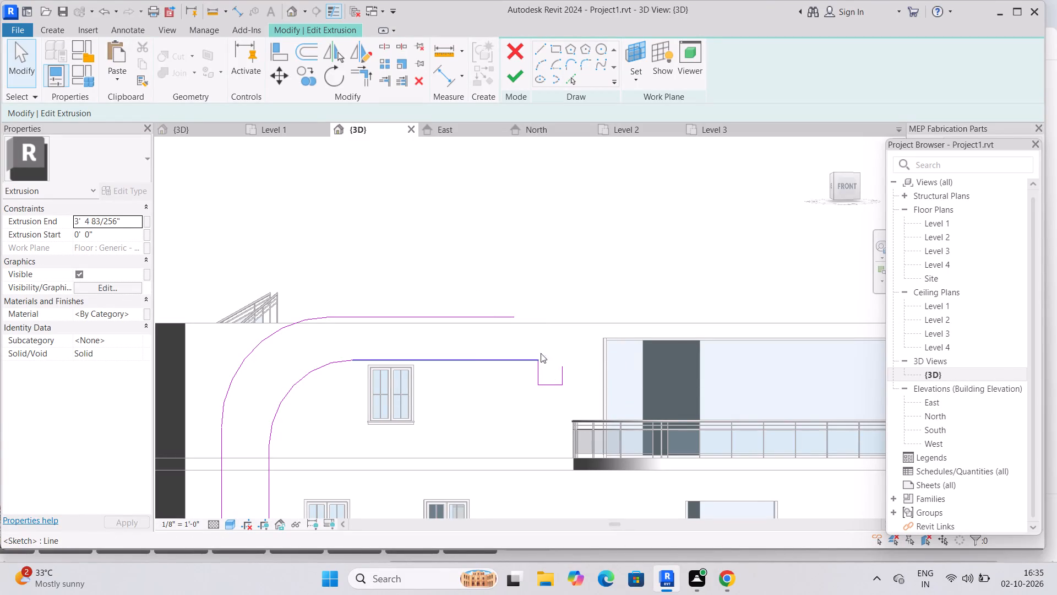
# Undo the sketch edits at the upper arm's free end, back to a plain square end without the hook and arc.
pyautogui.hotkey('ctrl', 'z')
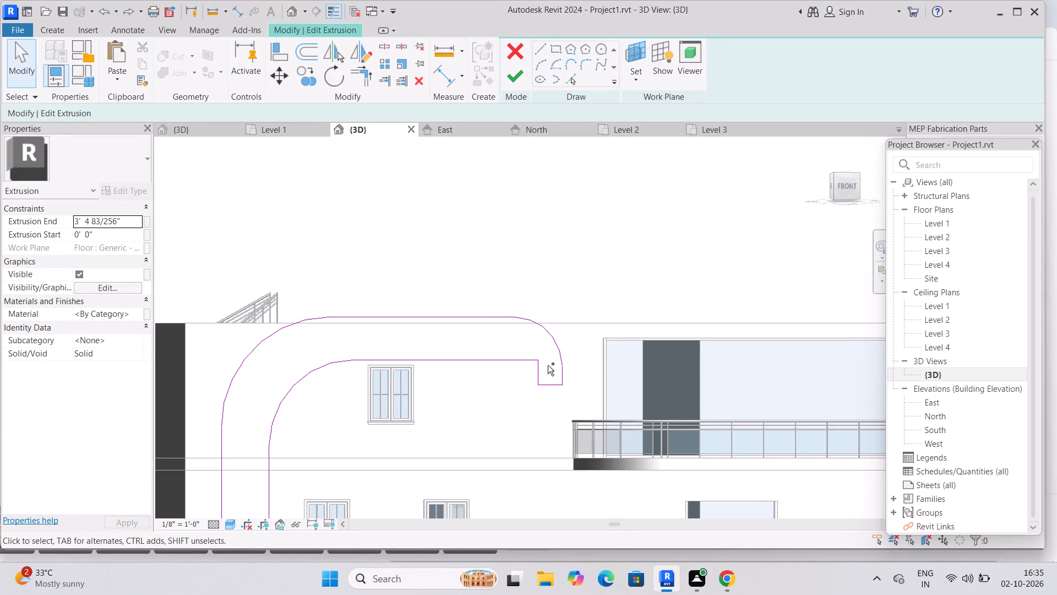
pyautogui.hotkey('ctrl', 'z')
pyautogui.scroll(-1, 582, 373)
pyautogui.middleClick(580, 391)
pyautogui.scroll(-3, 590, 391)
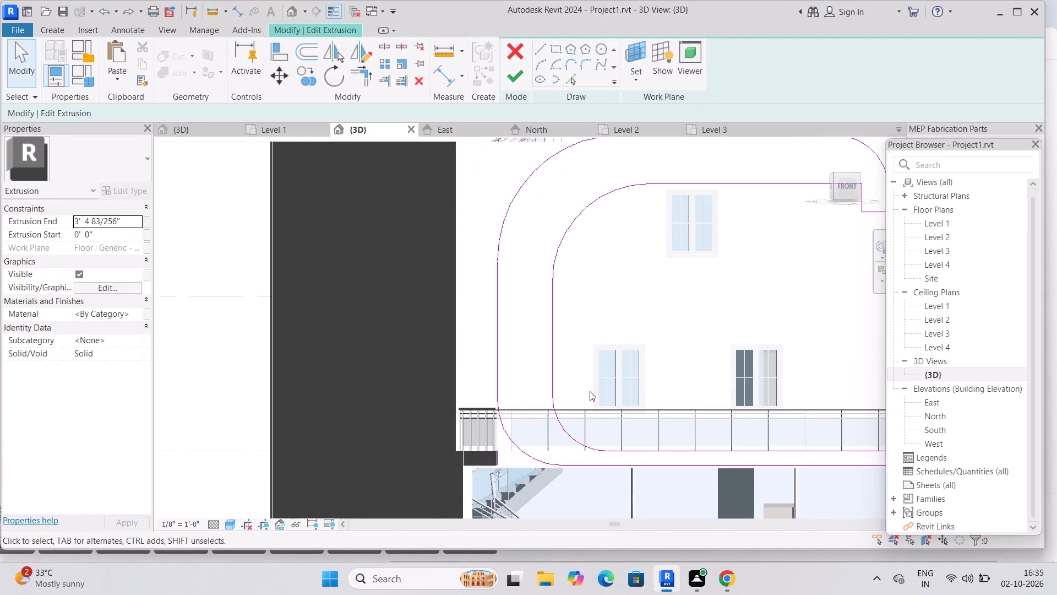
pyautogui.moveTo(732, 369); pyautogui.dragTo(495, 439, button='middle')
pyautogui.hotkey('ctrl', 'z')
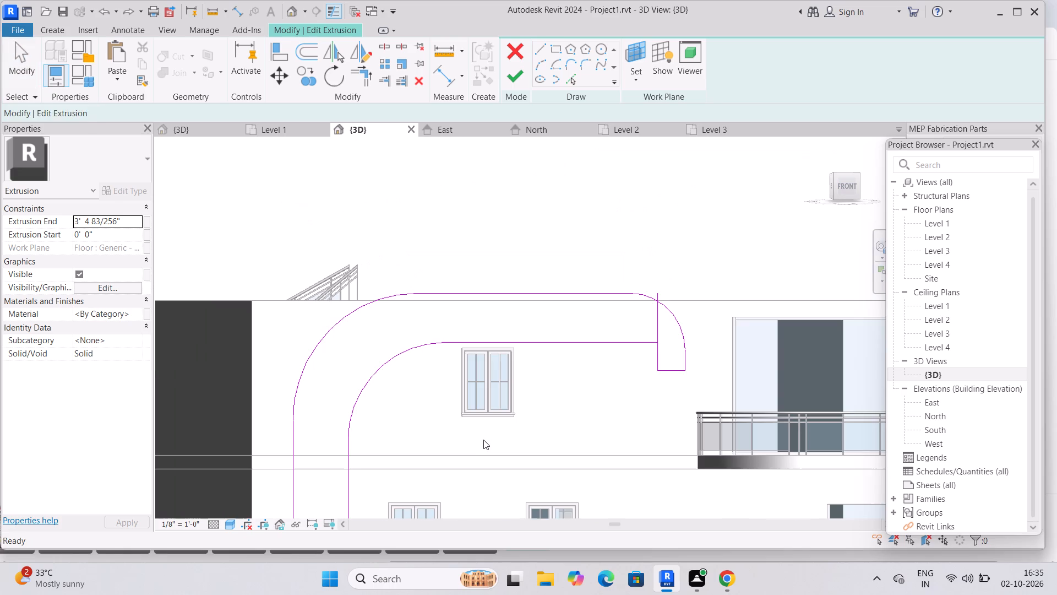
pyautogui.hotkey('ctrl', 'z')
pyautogui.hotkey('ctrl', 'z')
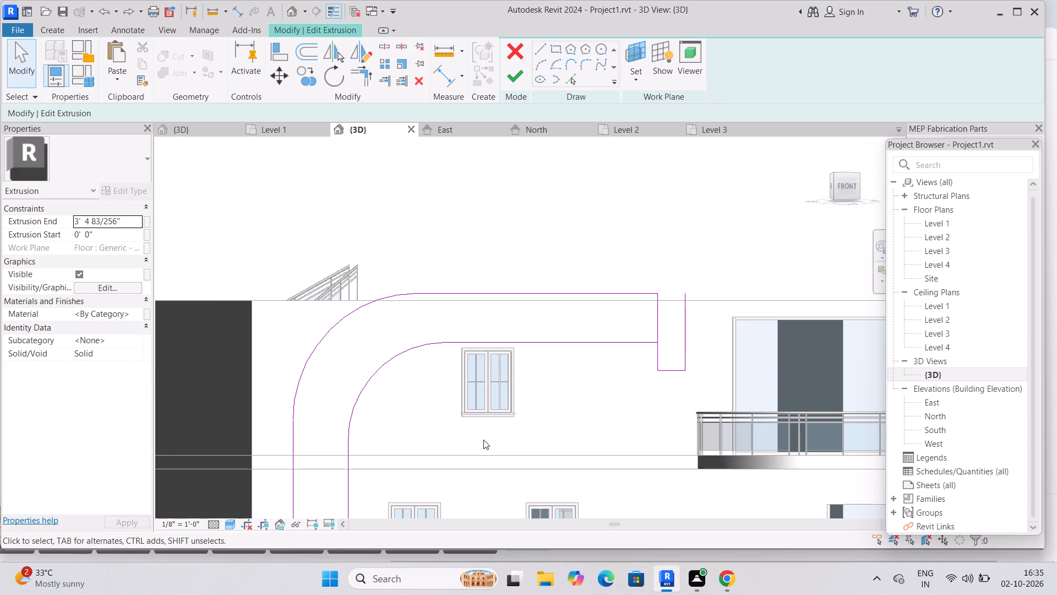
pyautogui.hotkey('ctrl', 'z')
pyautogui.hotkey('ctrl', 'z')
pyautogui.hotkey('ctrl', 'z')
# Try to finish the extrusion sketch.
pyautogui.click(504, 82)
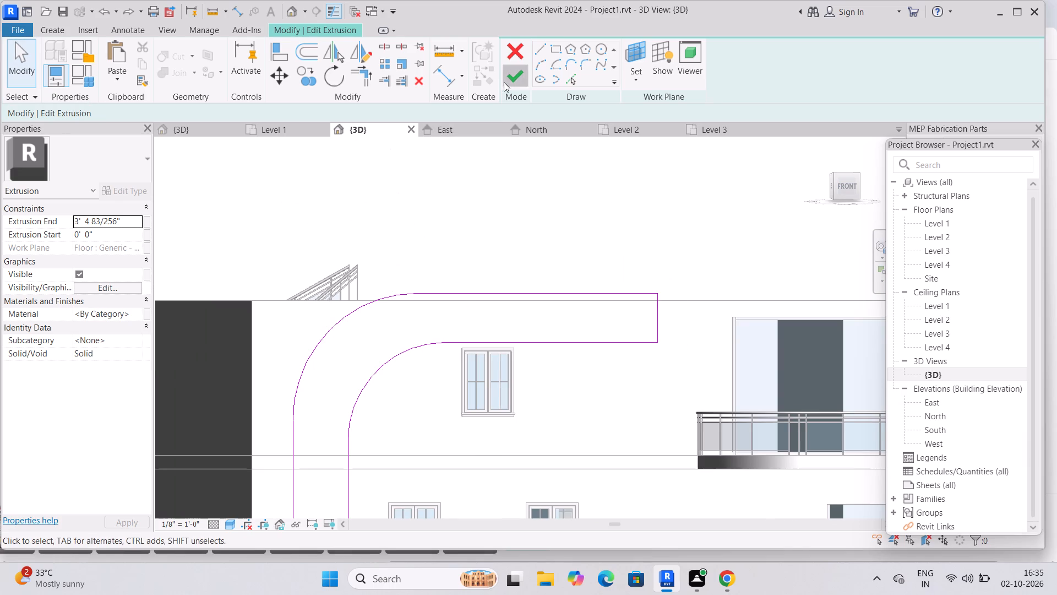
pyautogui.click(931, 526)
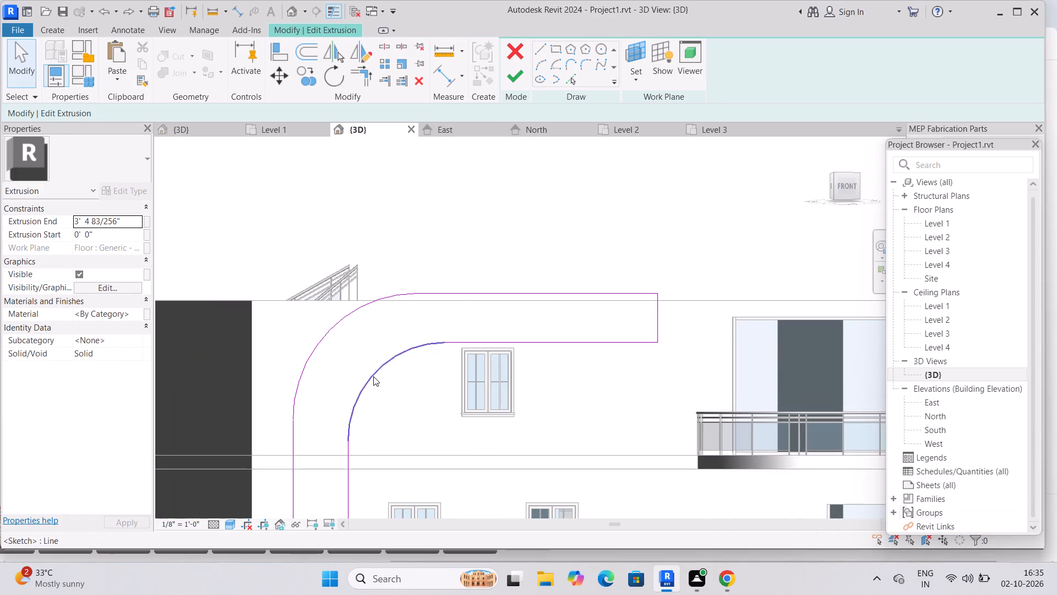
# Check the upper bend's inner arc and the connected arm and vertical lines of the profile by selecting them.
pyautogui.click(378, 375)
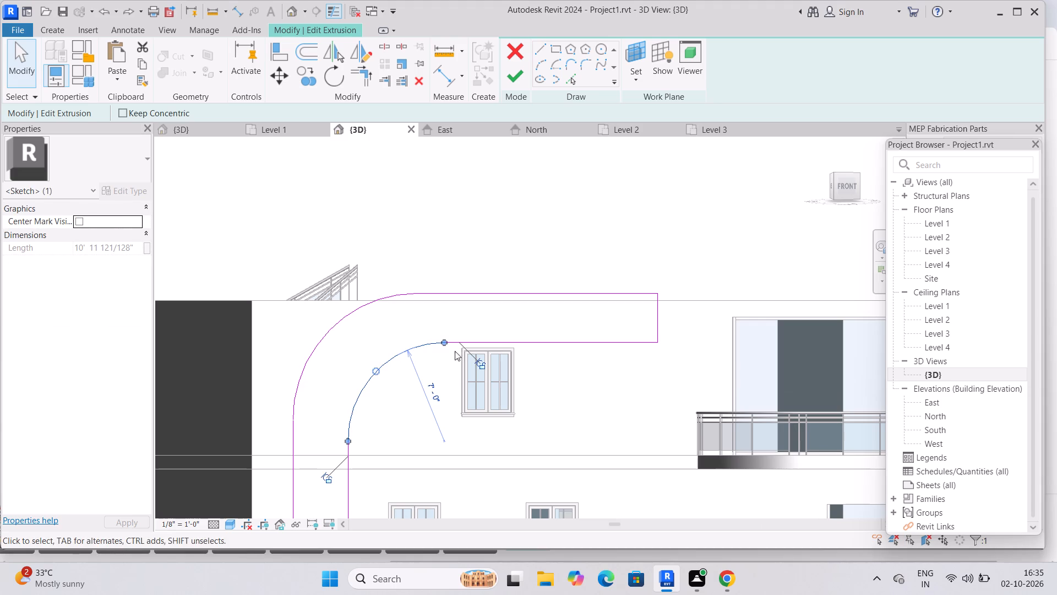
pyautogui.click(473, 343)
pyautogui.click(531, 383)
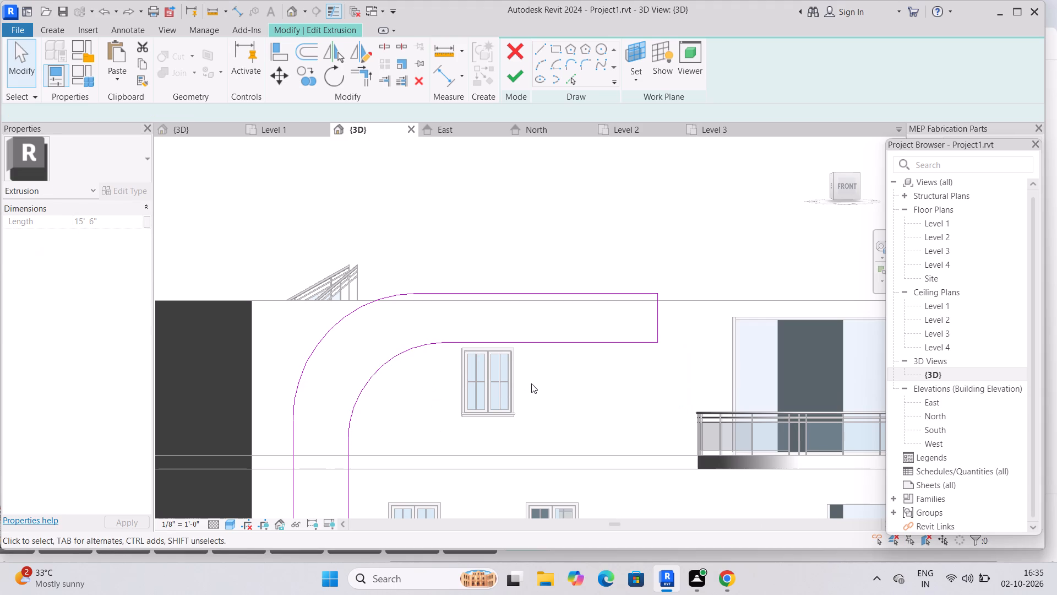
pyautogui.scroll(-2, 620, 289)
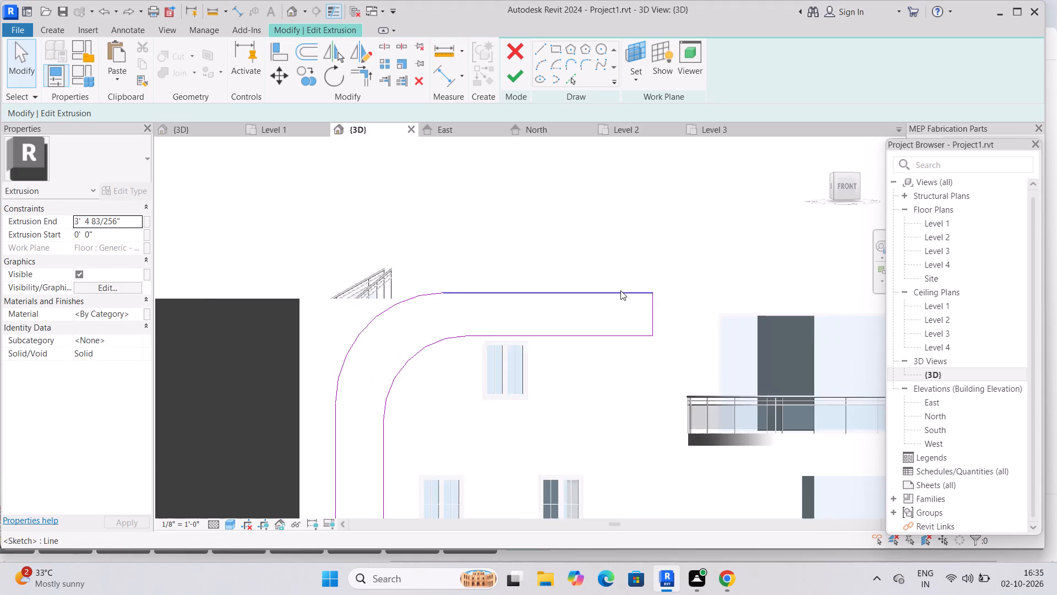
pyautogui.moveTo(673, 270); pyautogui.dragTo(377, 442)
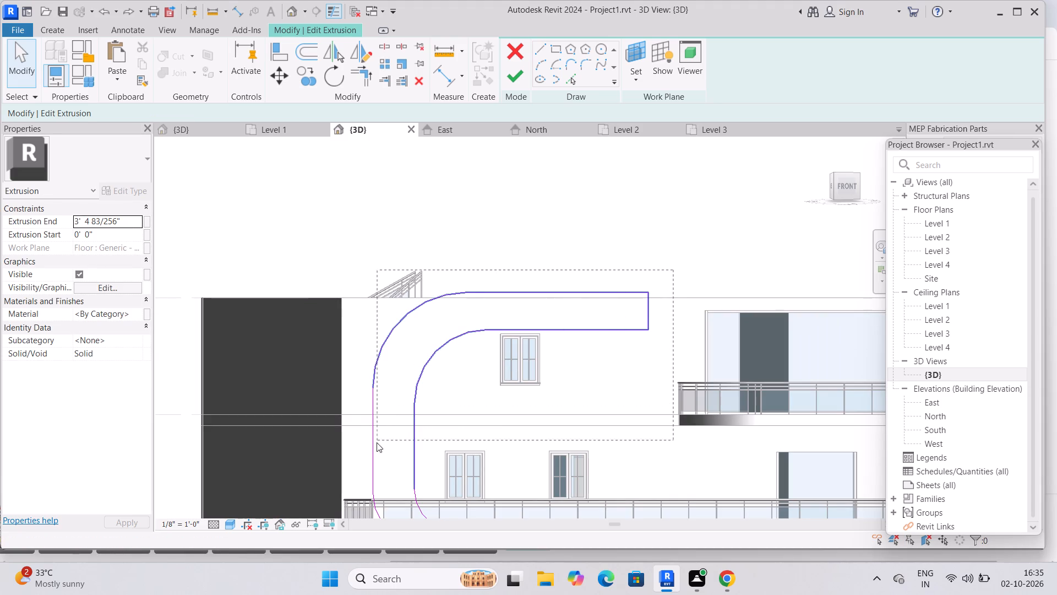
pyautogui.moveTo(377, 442); pyautogui.dragTo(369, 455)
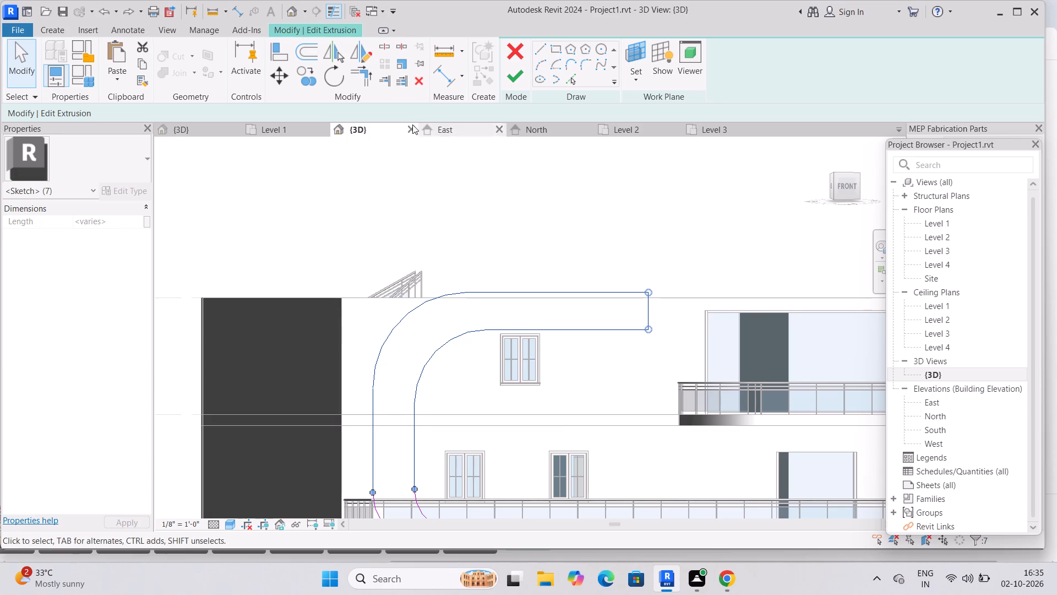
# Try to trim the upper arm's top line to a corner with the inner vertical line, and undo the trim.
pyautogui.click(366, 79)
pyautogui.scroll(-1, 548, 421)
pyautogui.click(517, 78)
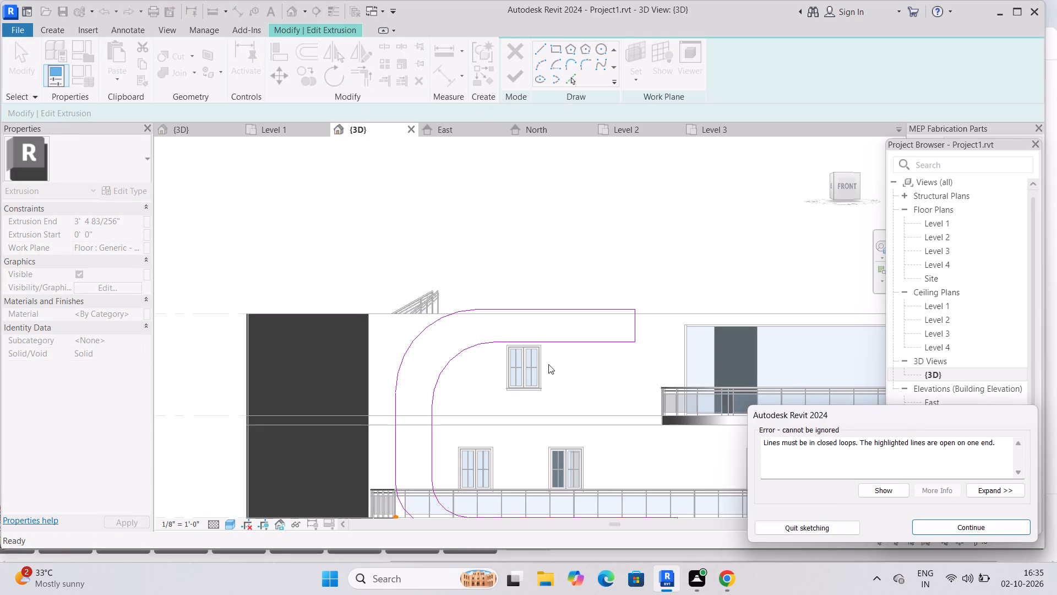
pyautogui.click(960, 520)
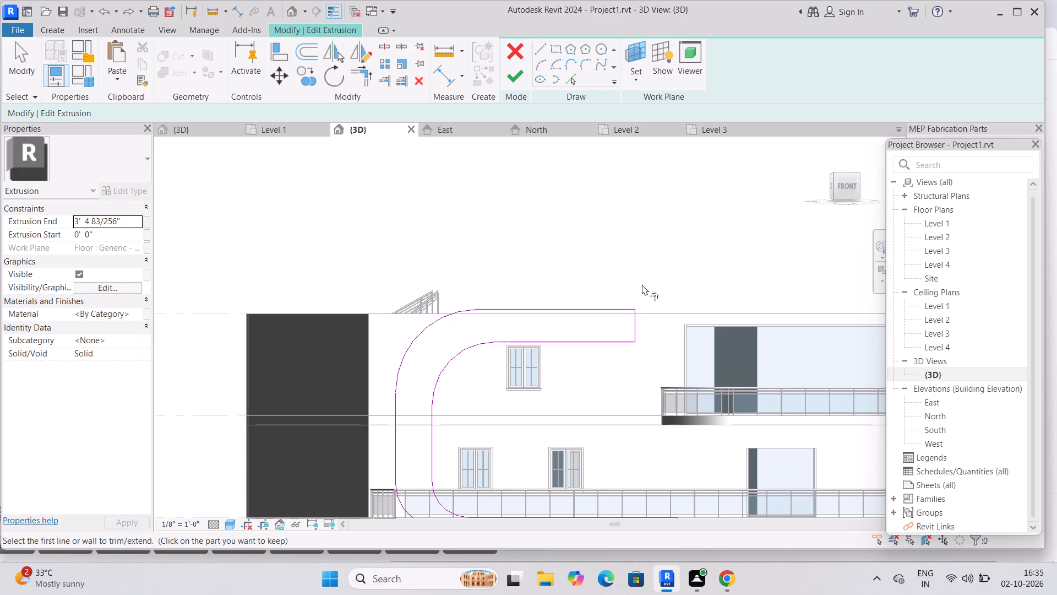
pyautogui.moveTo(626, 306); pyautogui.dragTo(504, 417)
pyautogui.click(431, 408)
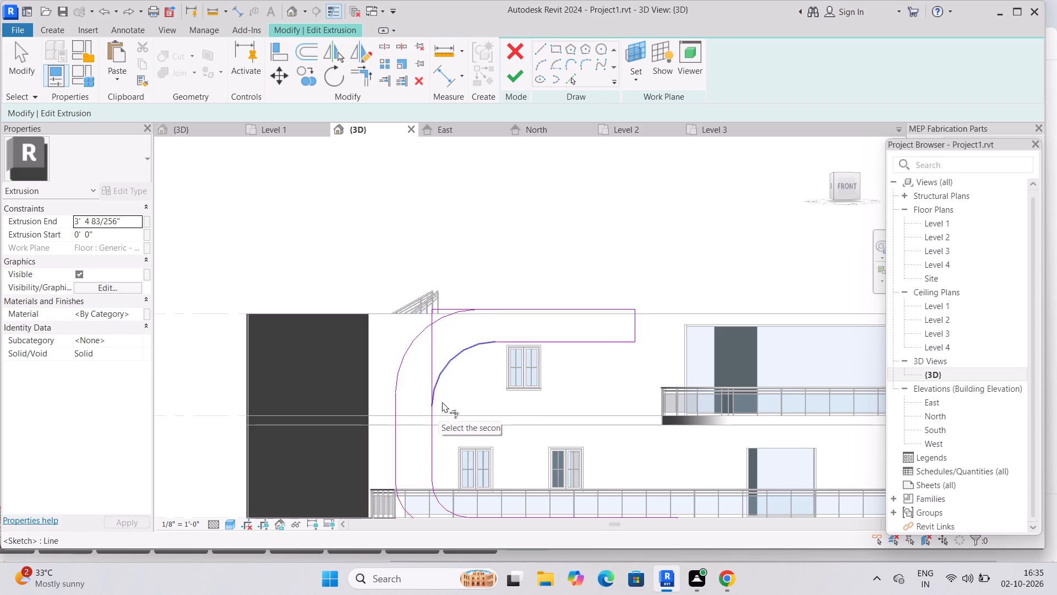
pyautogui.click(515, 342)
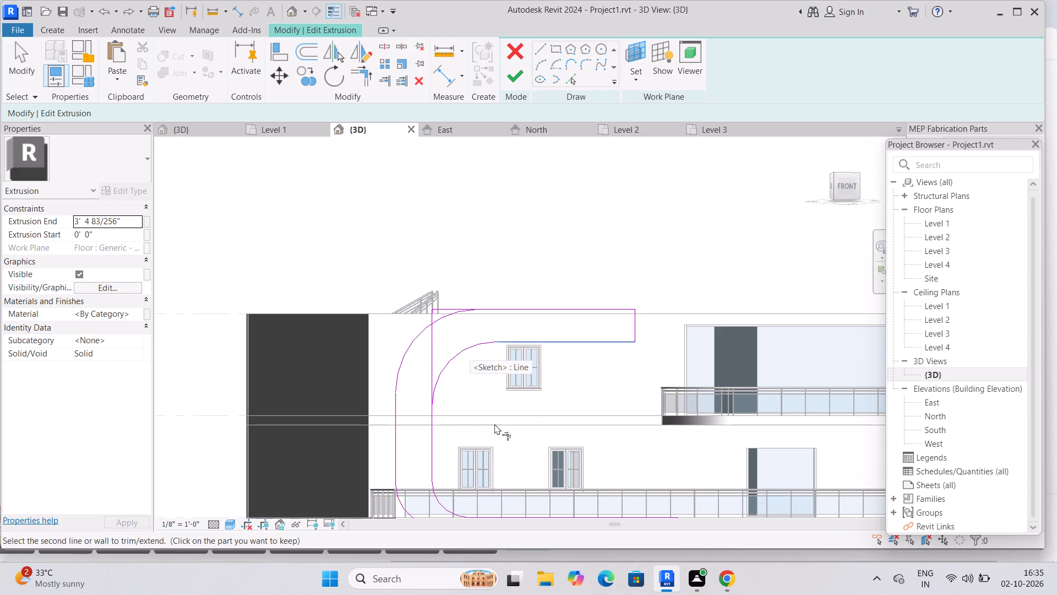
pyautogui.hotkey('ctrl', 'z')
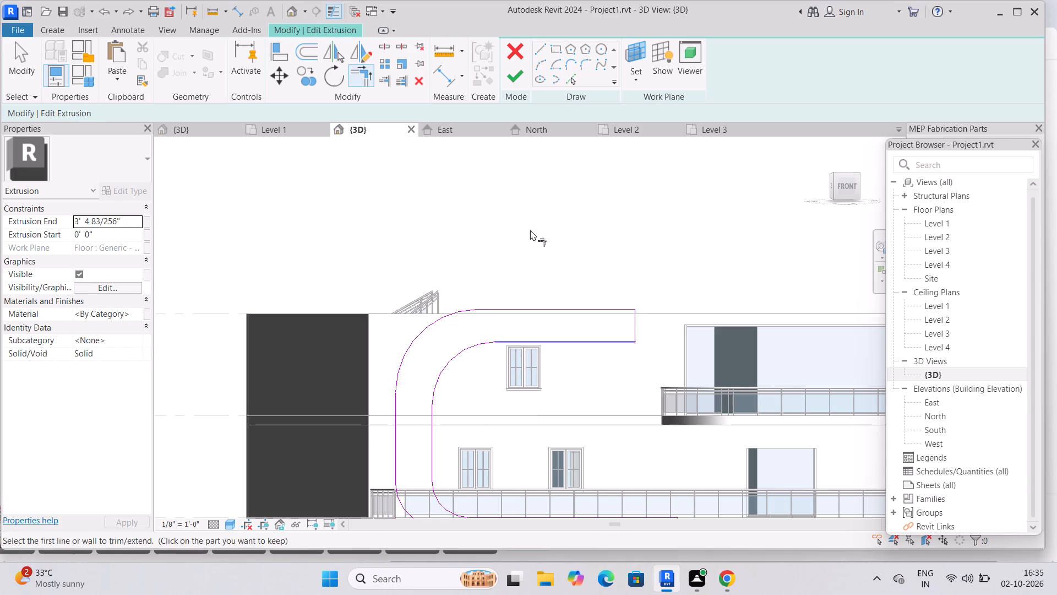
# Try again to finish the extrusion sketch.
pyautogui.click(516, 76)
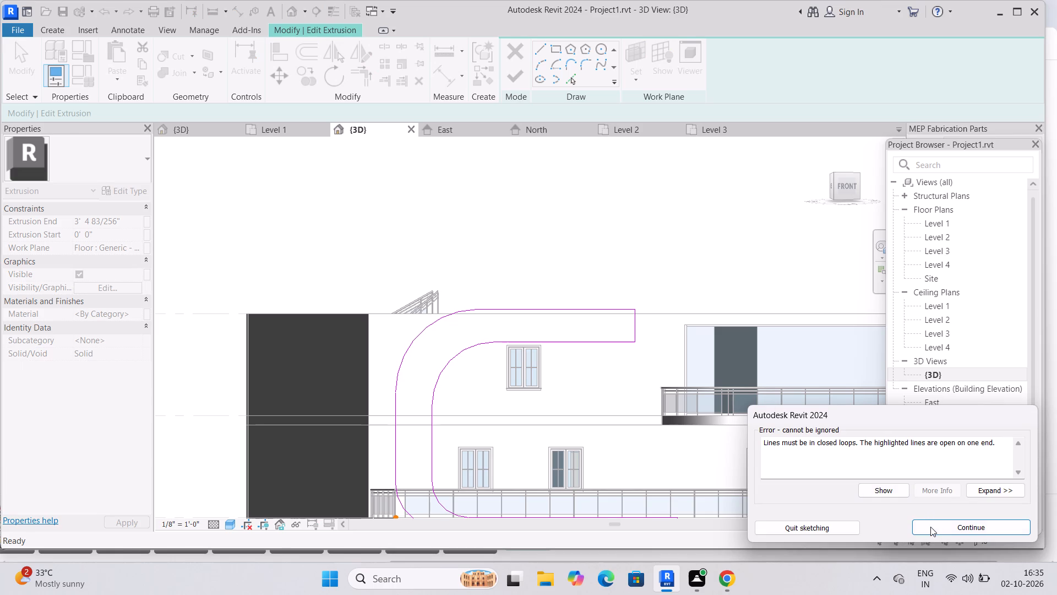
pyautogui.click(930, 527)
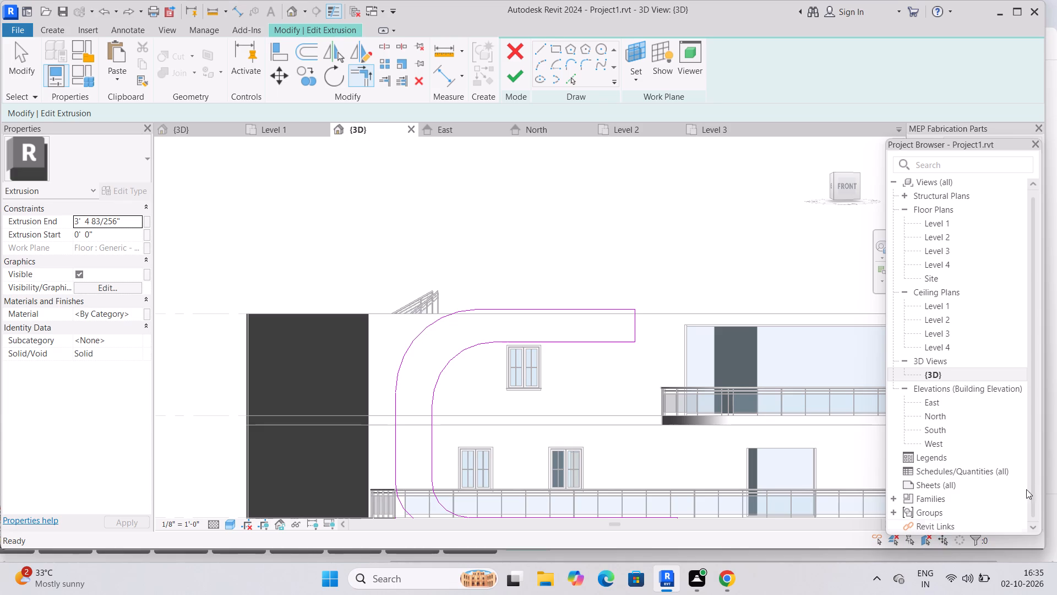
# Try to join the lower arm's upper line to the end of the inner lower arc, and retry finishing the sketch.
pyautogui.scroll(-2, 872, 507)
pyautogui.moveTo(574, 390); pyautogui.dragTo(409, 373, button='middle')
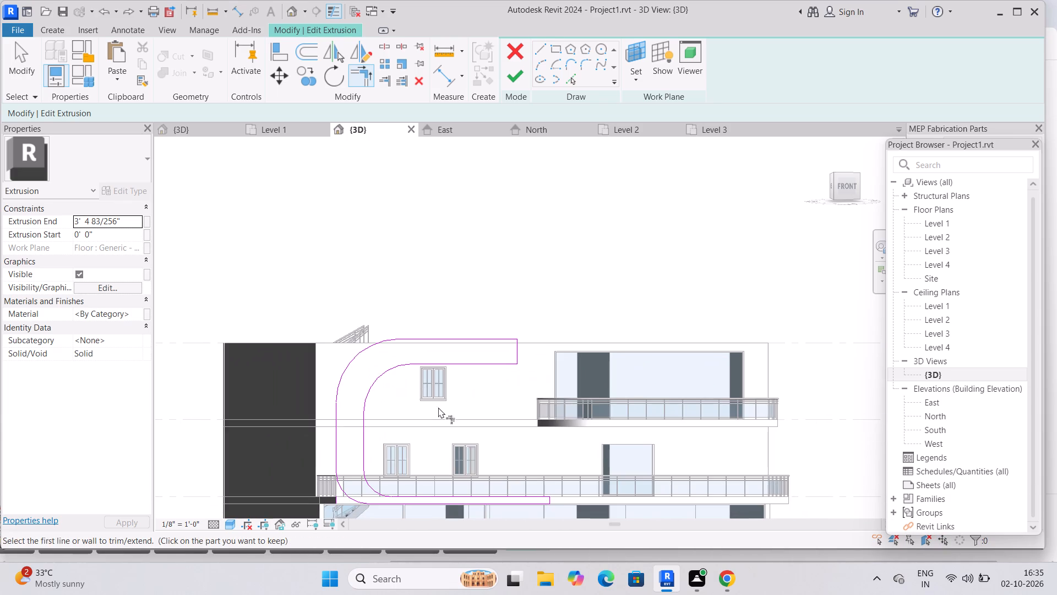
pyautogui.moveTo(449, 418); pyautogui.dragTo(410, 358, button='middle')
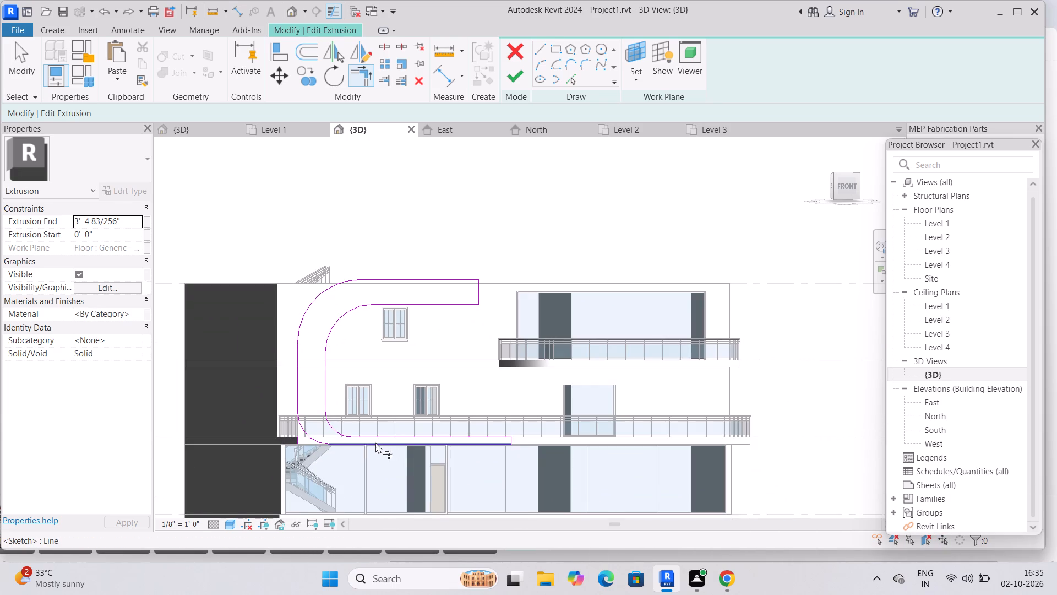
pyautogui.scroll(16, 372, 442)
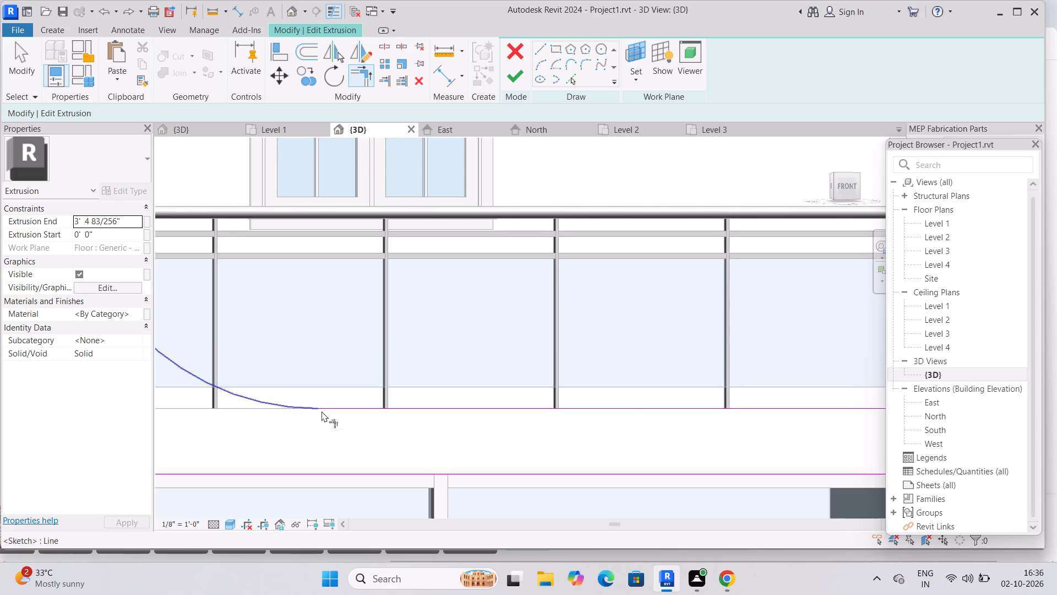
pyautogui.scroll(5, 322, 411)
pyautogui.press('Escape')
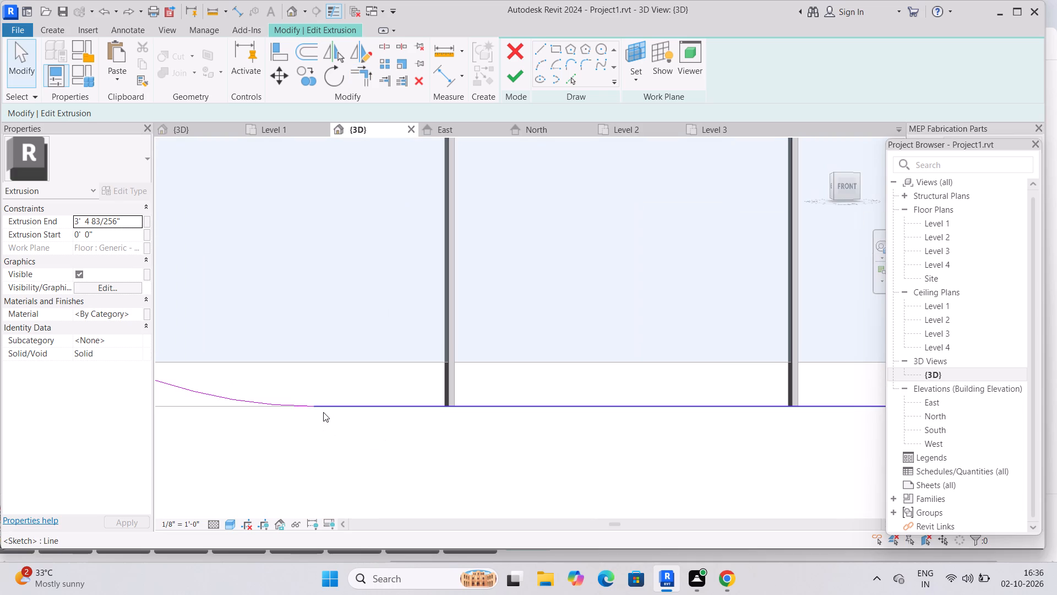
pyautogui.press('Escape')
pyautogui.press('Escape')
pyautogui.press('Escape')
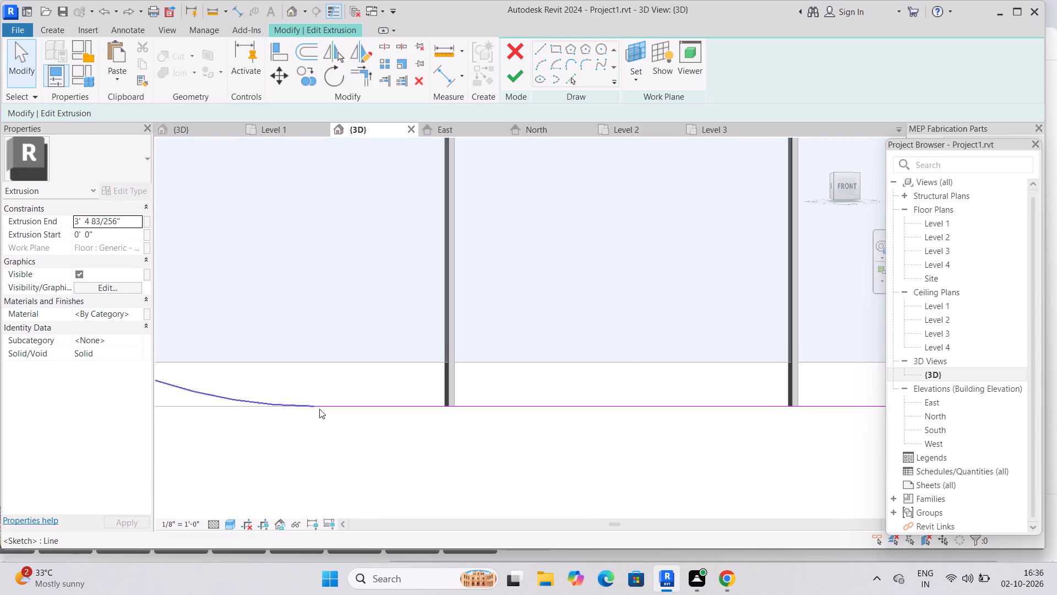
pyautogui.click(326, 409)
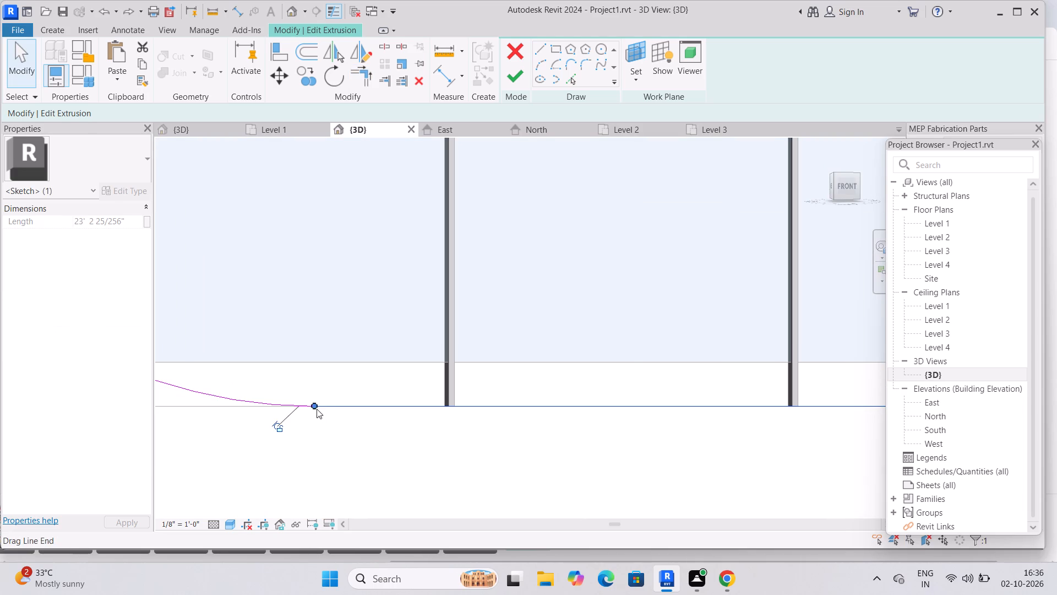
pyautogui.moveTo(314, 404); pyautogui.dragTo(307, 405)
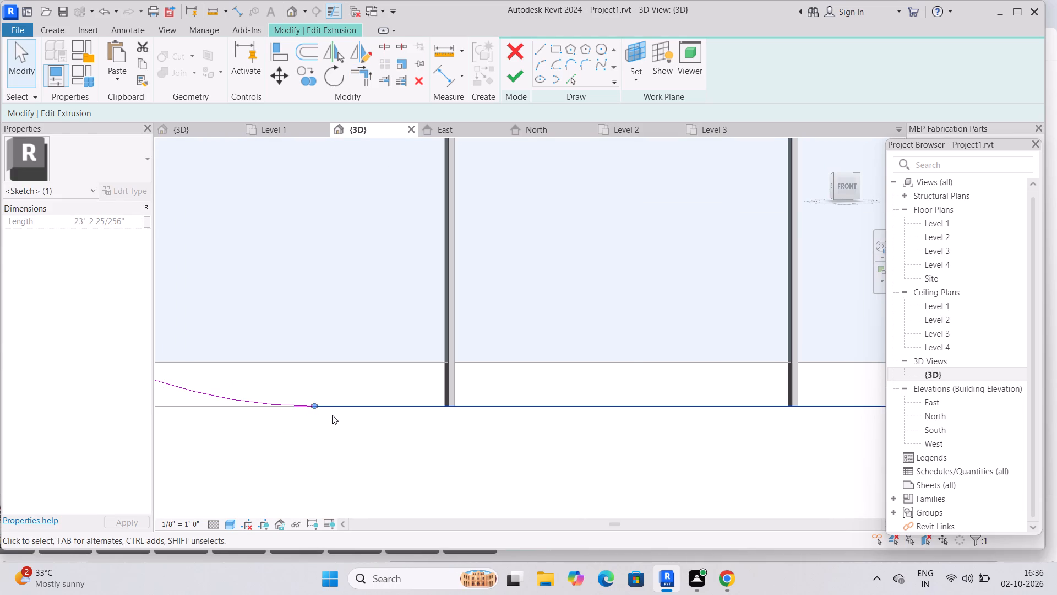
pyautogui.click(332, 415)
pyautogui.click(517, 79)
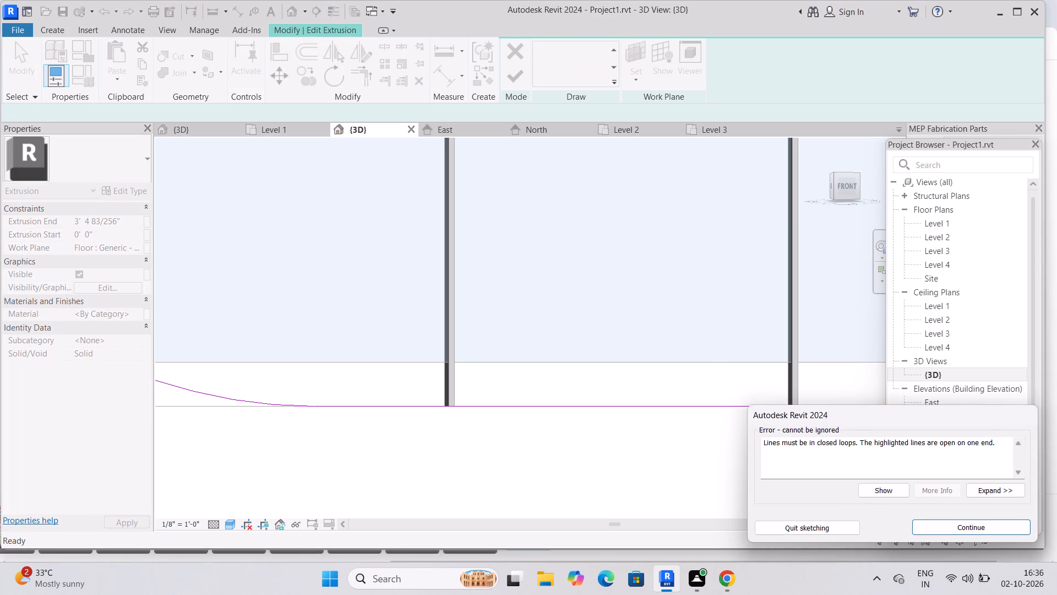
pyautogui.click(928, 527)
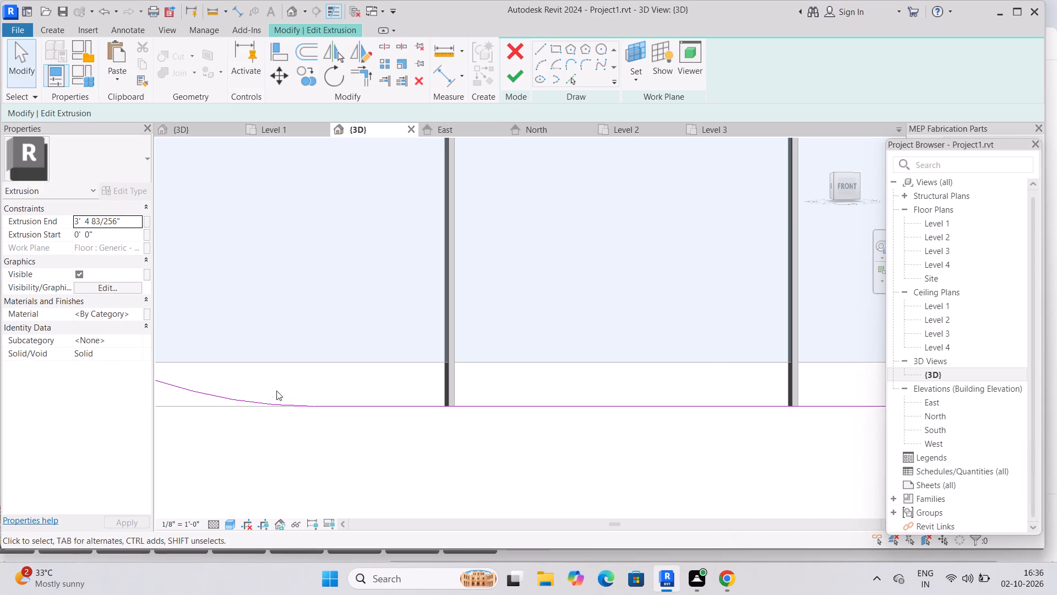
# Check the inner lower arc and the lower arm's upper line for a gap by selecting each.
pyautogui.click(286, 398)
pyautogui.scroll(-4, 287, 398)
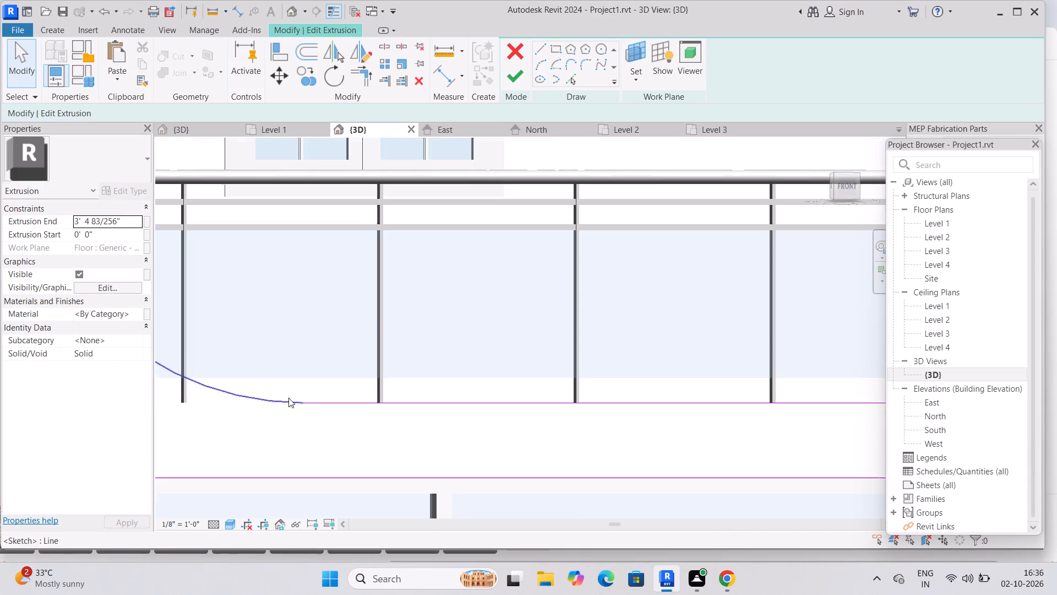
pyautogui.scroll(-5, 377, 402)
pyautogui.scroll(-4, 326, 128)
pyautogui.moveTo(388, 272); pyautogui.dragTo(391, 327, button='middle')
pyautogui.scroll(-4, 391, 327)
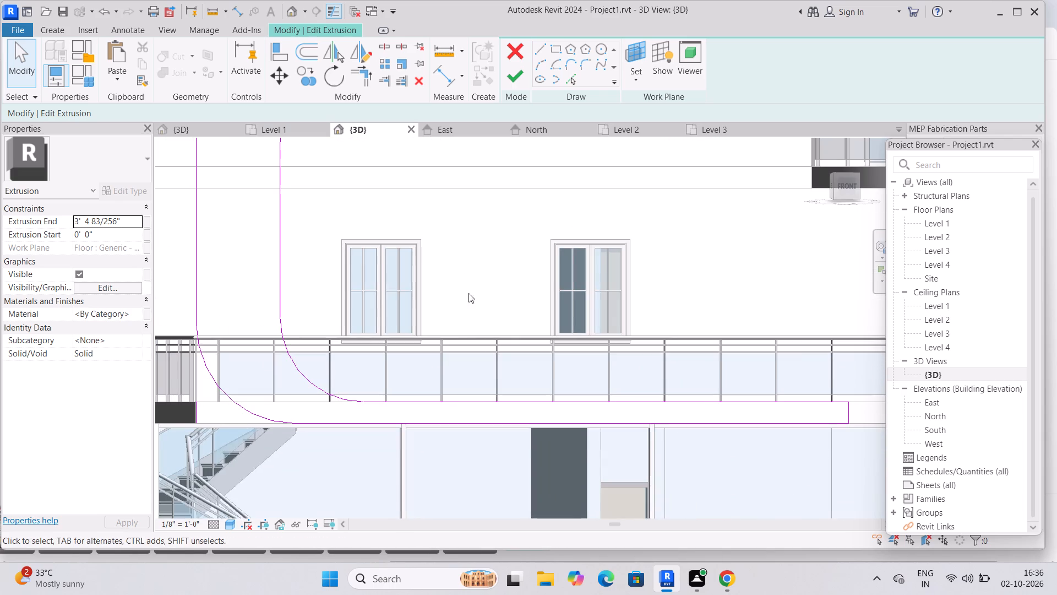
pyautogui.moveTo(468, 311); pyautogui.dragTo(470, 345, button='middle')
pyautogui.click(326, 425)
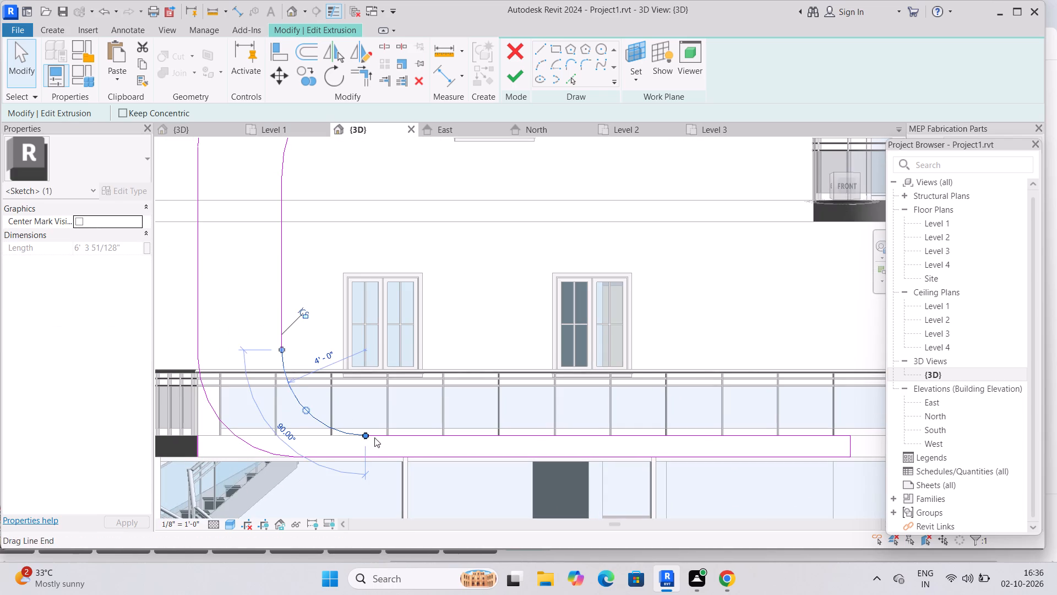
pyautogui.click(380, 435)
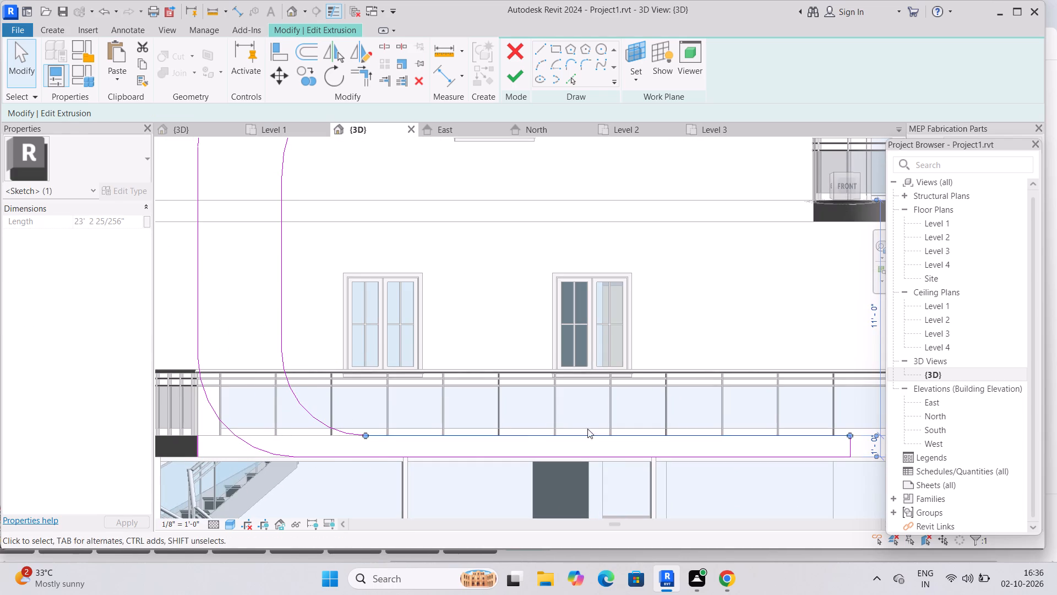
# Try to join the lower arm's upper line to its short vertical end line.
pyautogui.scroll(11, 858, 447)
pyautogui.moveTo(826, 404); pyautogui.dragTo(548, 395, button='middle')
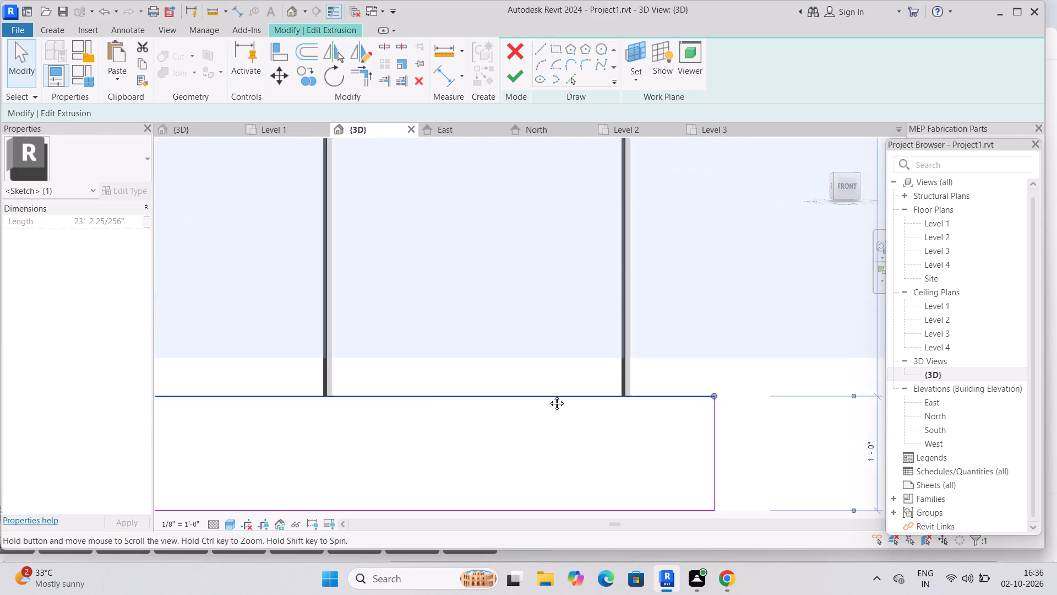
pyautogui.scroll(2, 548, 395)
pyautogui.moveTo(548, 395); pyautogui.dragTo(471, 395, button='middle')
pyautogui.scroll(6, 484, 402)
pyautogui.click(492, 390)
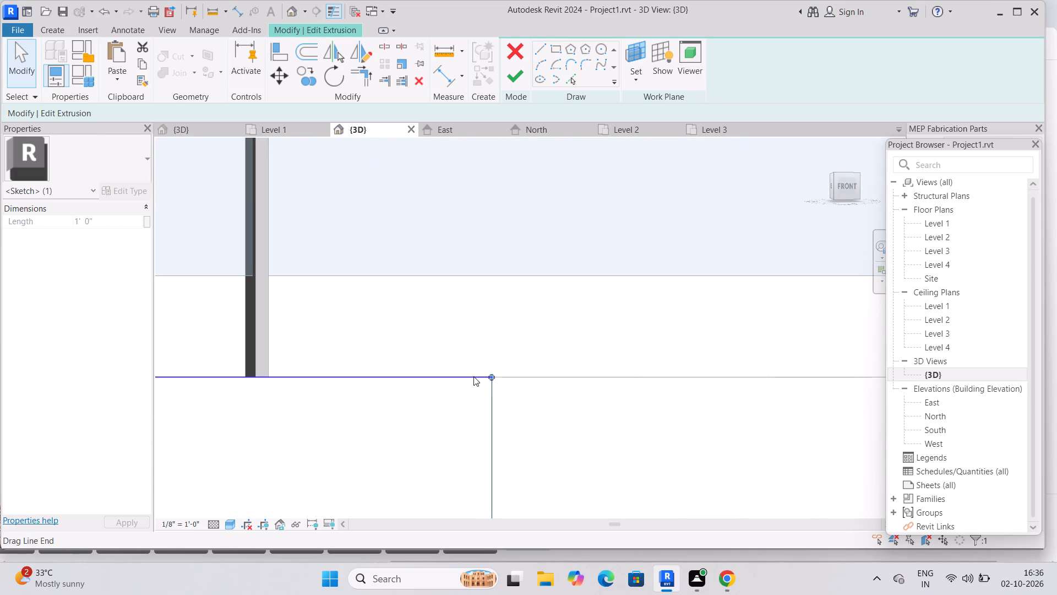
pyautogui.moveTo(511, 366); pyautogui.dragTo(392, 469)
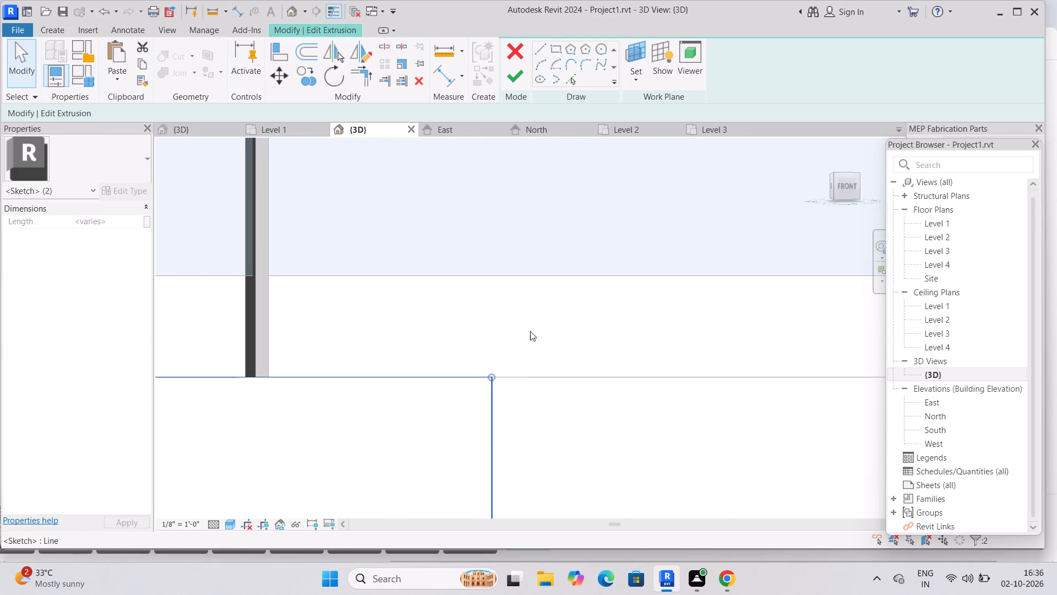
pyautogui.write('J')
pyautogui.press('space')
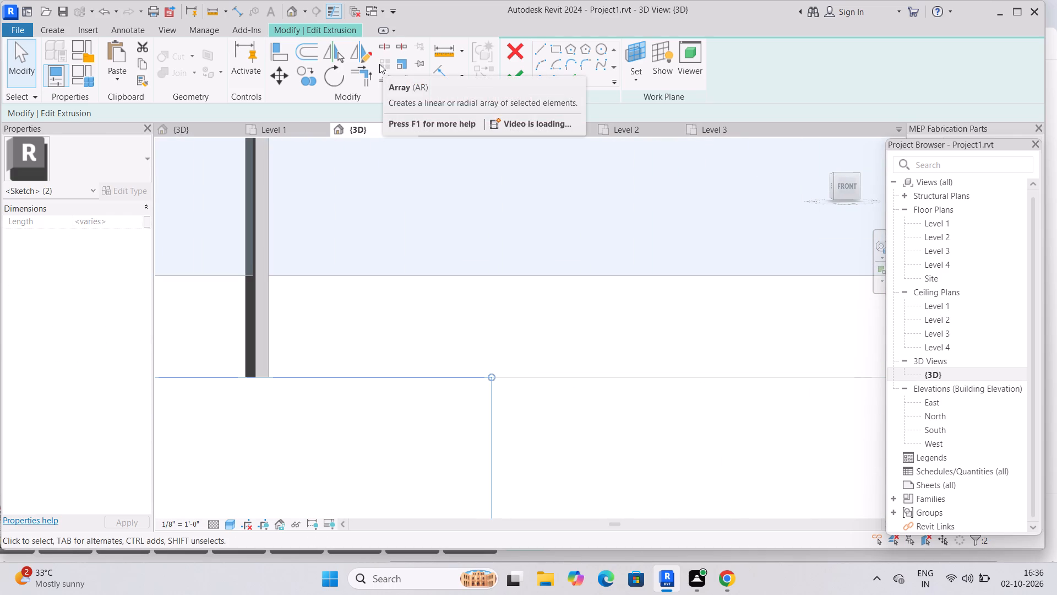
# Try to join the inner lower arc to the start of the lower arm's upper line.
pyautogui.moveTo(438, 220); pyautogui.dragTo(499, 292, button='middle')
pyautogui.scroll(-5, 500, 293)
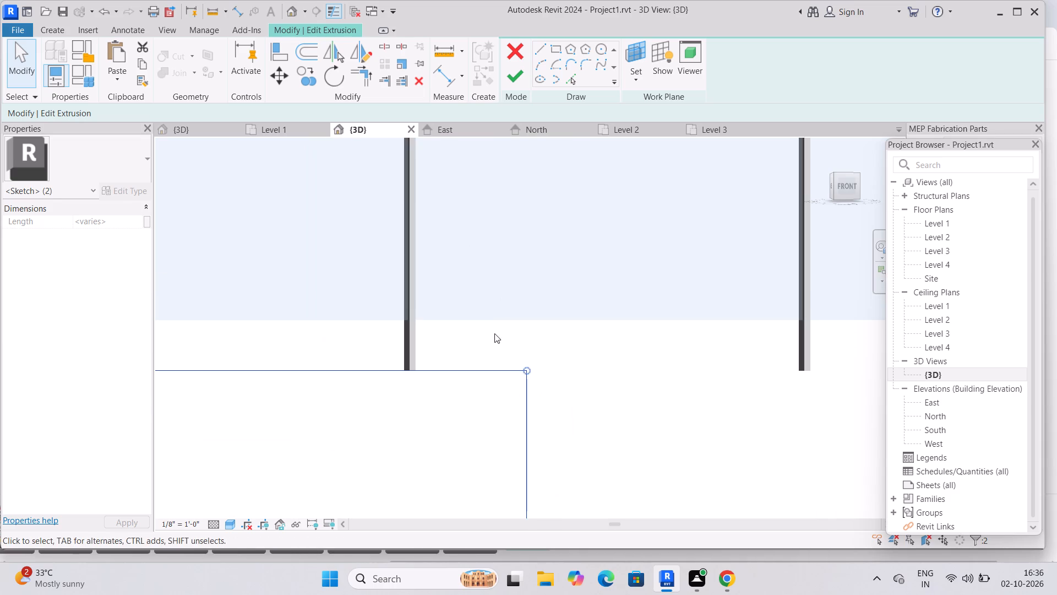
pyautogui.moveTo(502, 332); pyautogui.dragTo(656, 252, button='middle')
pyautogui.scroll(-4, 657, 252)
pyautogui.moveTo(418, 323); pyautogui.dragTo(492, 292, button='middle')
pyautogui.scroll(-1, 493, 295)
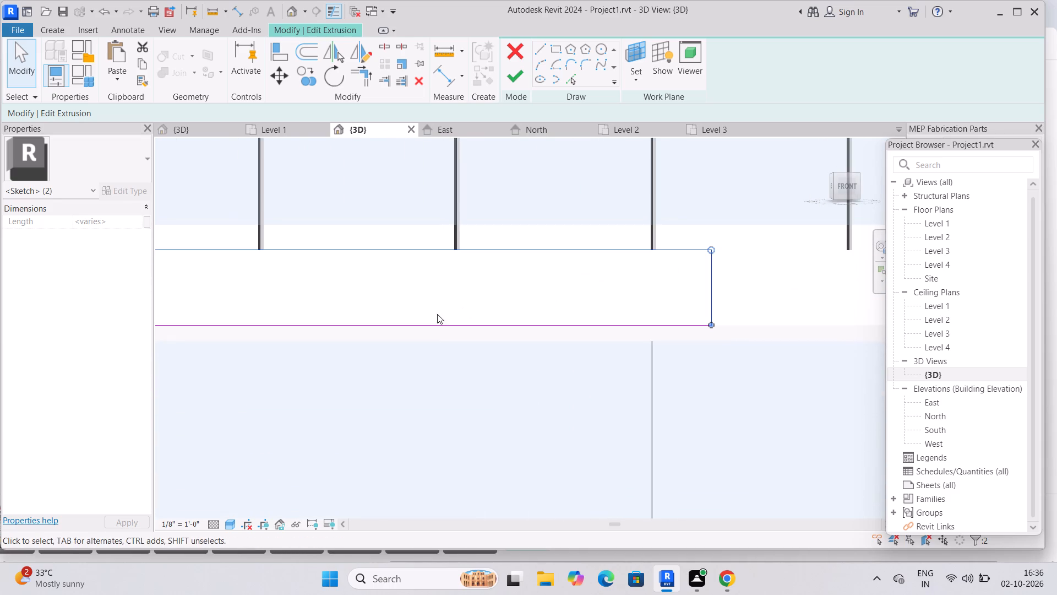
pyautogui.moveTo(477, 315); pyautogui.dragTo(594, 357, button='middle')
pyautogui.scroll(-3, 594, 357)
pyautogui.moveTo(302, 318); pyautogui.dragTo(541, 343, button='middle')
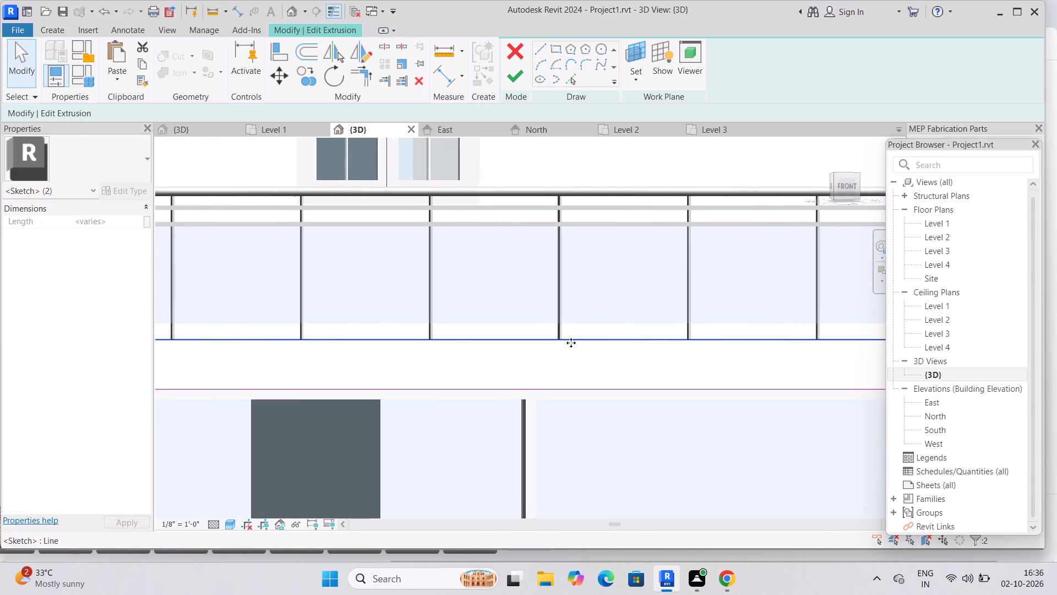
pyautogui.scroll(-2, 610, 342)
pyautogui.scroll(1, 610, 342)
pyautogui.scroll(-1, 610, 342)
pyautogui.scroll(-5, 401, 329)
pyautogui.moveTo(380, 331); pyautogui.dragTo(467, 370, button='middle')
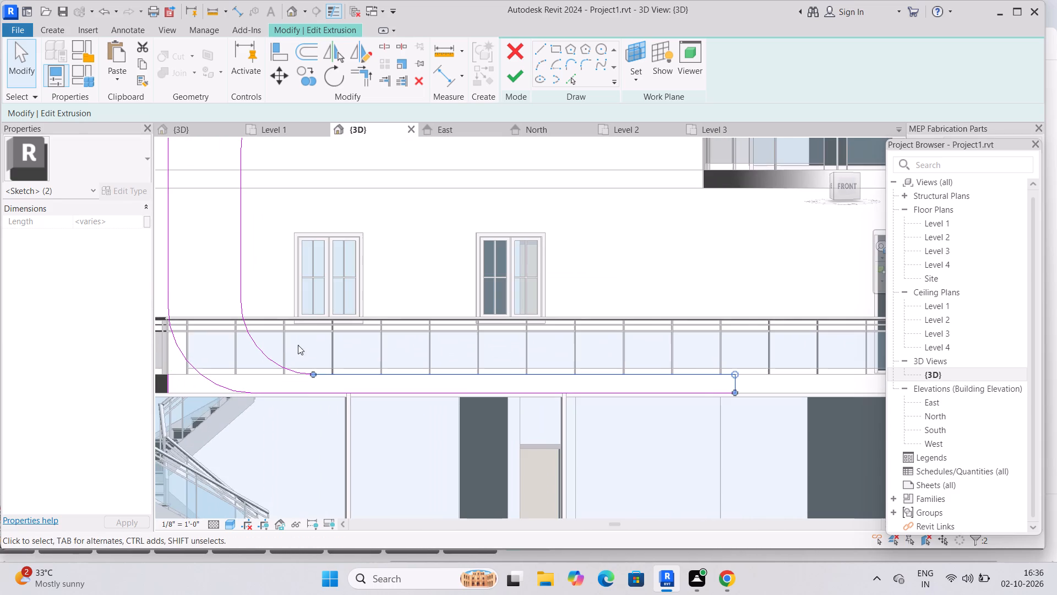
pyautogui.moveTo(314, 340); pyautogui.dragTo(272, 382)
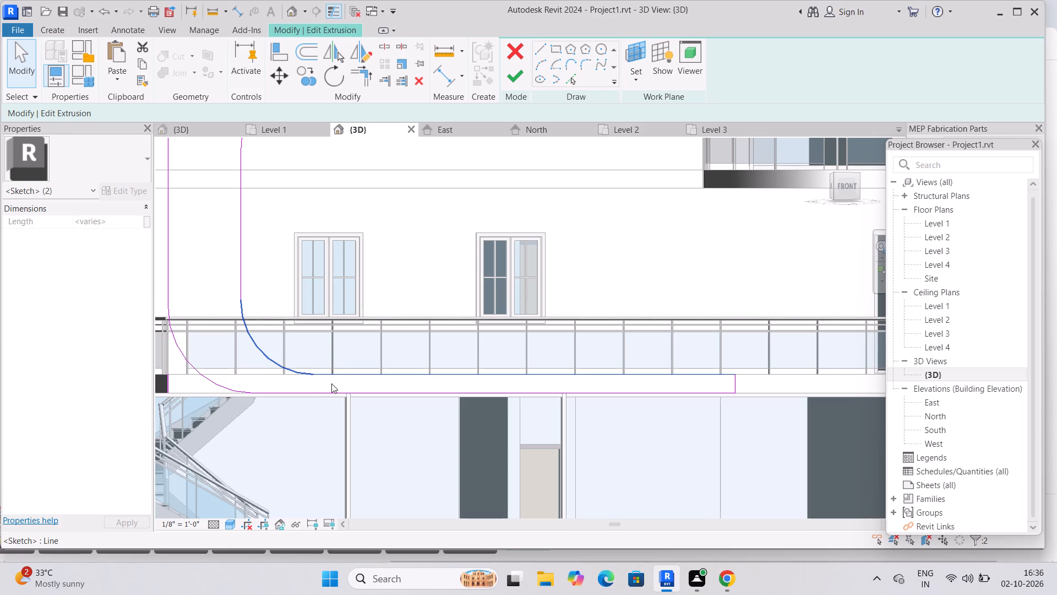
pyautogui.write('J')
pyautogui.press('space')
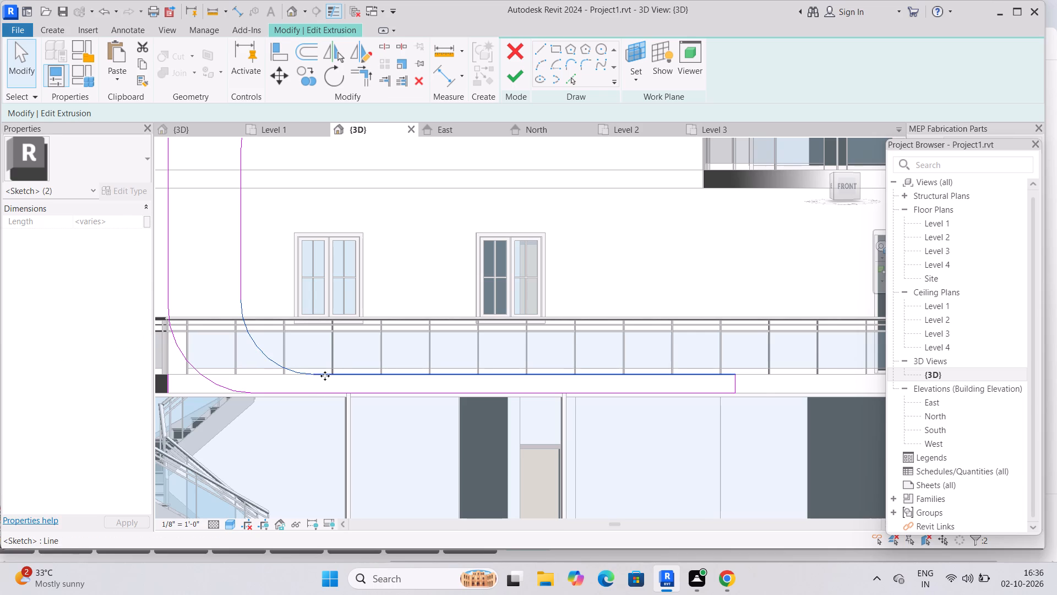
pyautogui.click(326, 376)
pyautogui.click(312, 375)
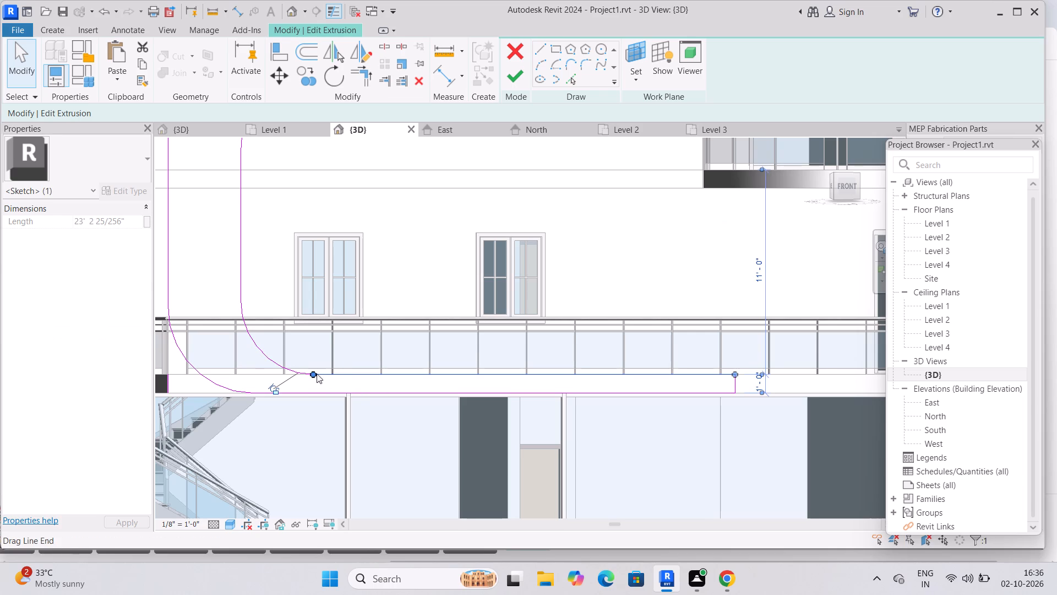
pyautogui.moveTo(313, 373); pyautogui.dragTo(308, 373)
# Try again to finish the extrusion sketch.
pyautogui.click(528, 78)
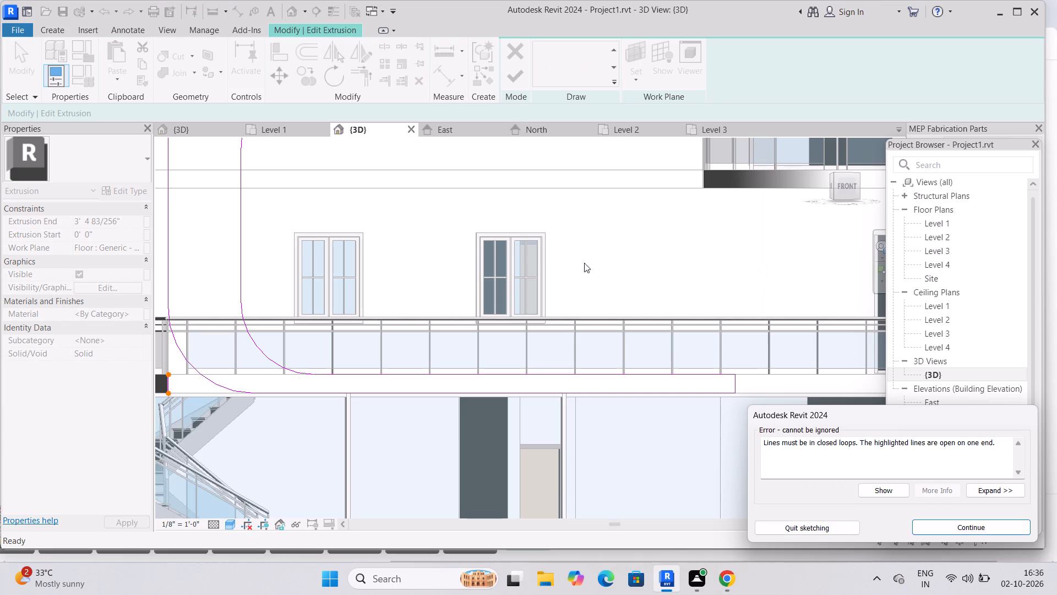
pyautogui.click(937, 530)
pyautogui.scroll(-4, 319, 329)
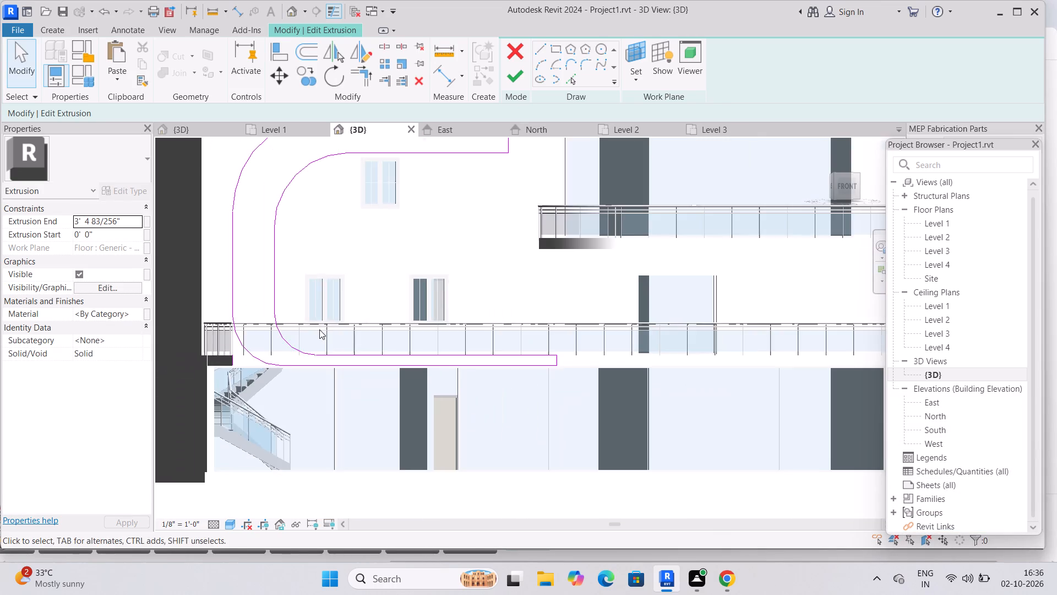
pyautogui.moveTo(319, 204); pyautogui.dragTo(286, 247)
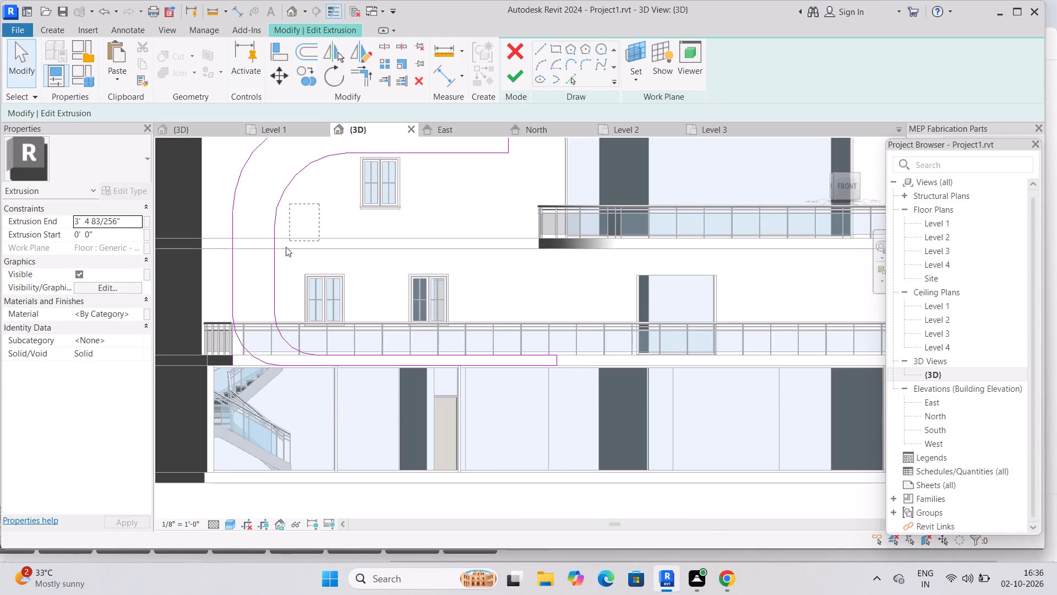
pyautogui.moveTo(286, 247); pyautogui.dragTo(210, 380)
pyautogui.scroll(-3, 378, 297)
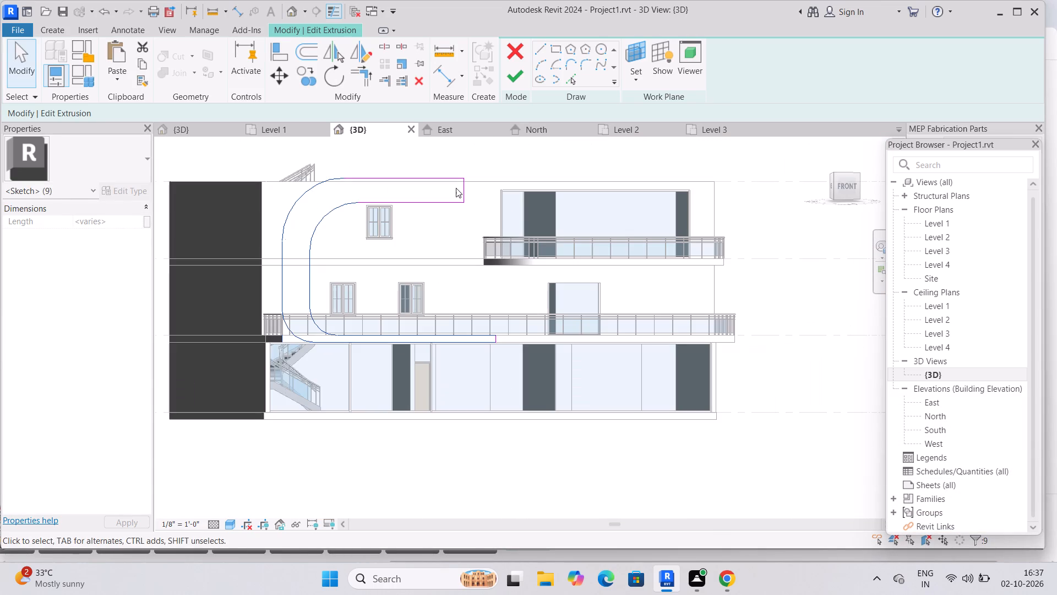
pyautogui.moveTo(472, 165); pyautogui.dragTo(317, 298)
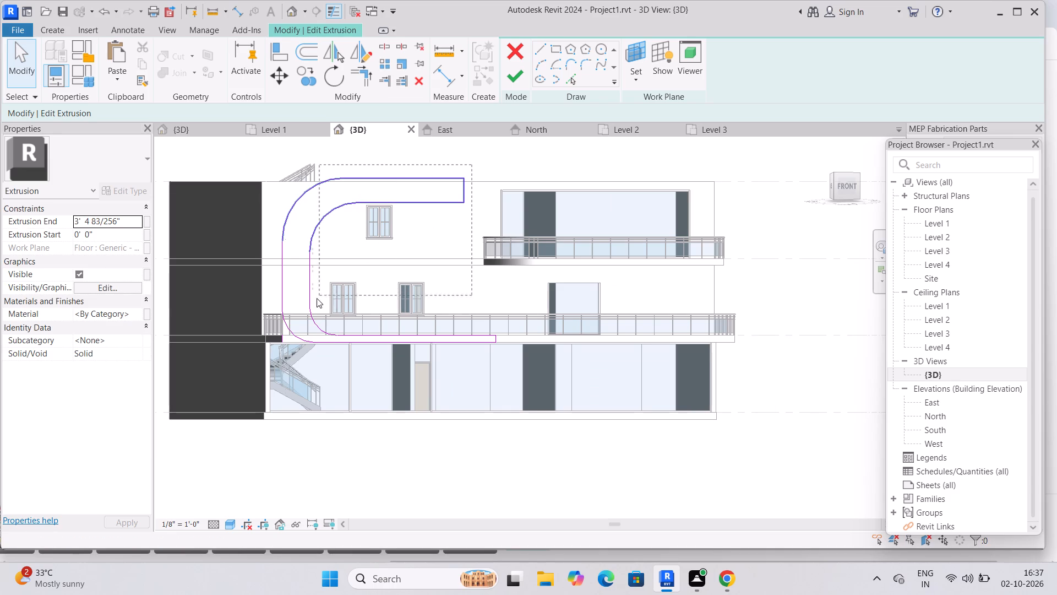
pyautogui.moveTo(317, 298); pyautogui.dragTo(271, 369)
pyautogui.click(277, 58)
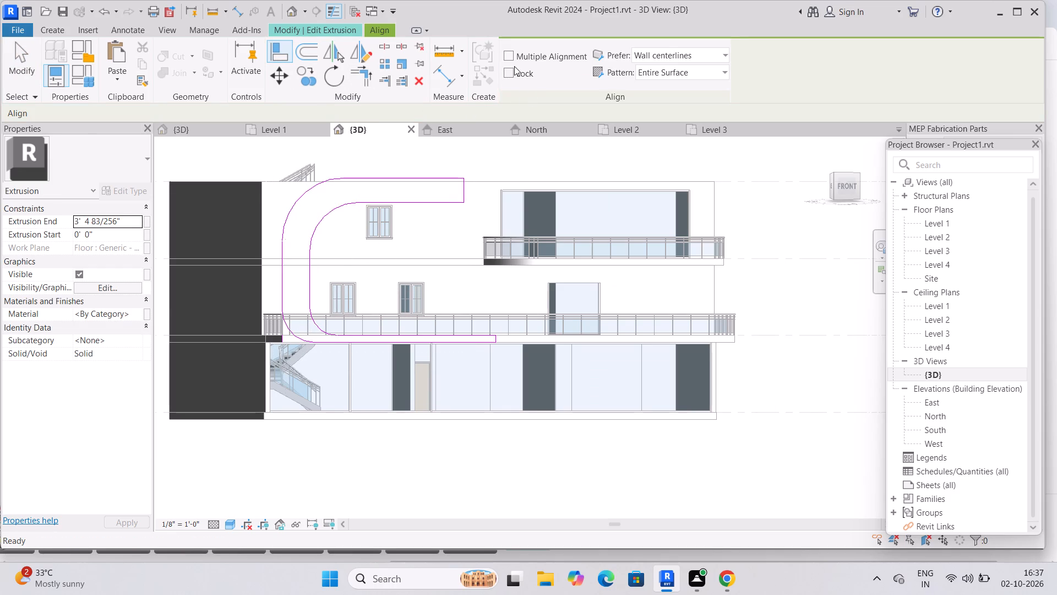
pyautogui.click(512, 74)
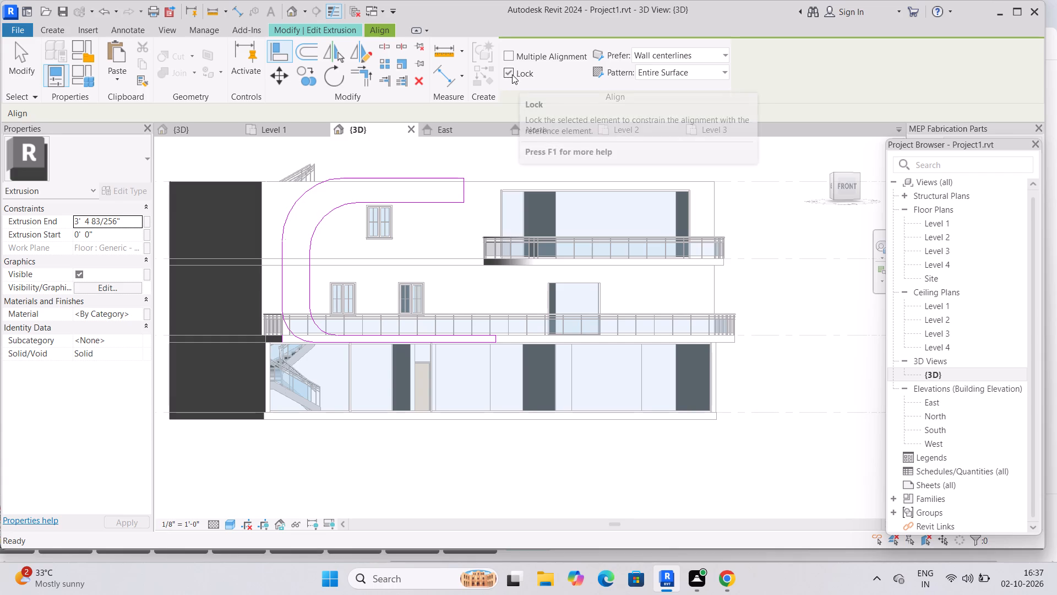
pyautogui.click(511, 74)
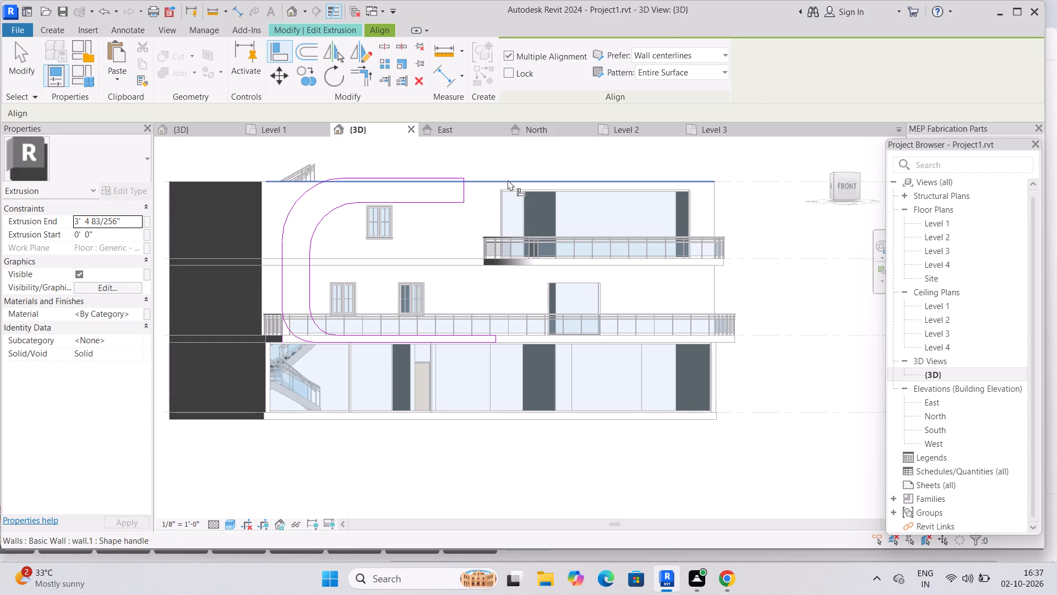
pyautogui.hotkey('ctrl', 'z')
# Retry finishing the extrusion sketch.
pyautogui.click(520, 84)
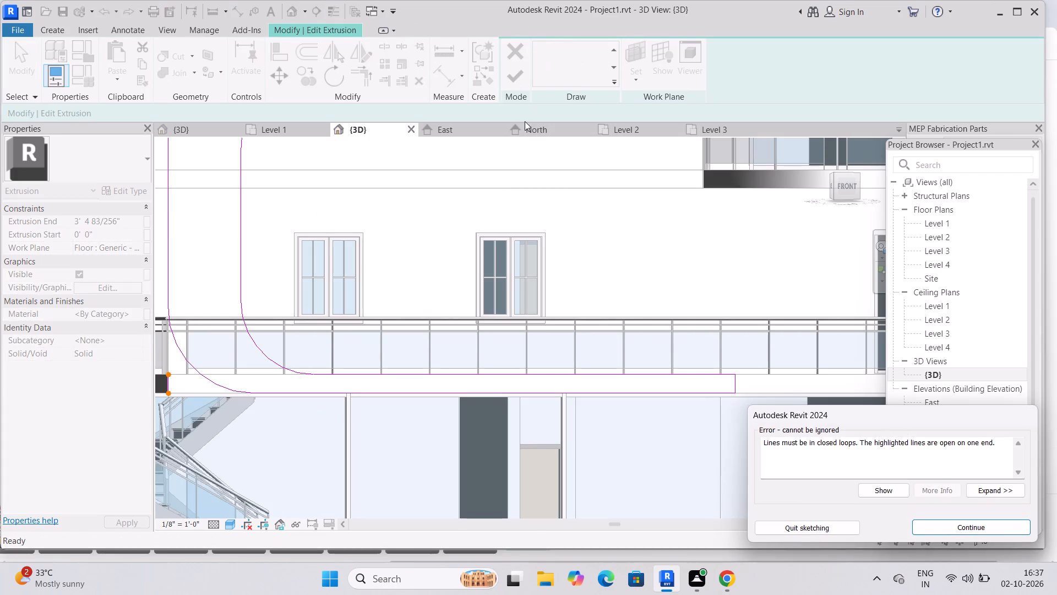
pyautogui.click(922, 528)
# Use Trim/Extend to Corner on the inner upper arc with the inner vertical line and the upper arm's lower line.
pyautogui.scroll(-4, 460, 285)
pyautogui.moveTo(415, 230); pyautogui.dragTo(424, 300, button='middle')
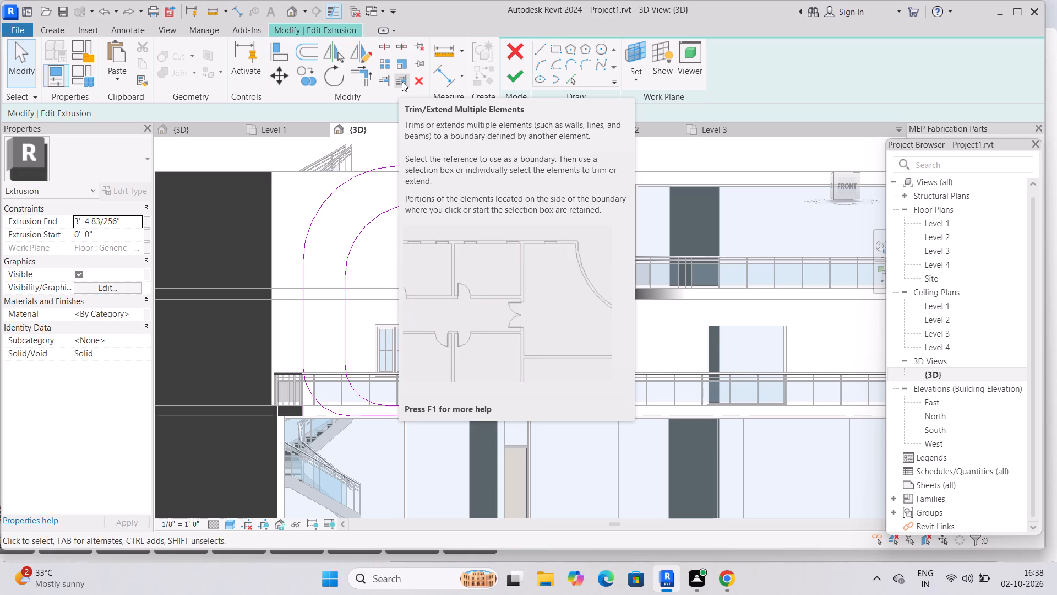
pyautogui.click(367, 82)
pyautogui.scroll(-3, 459, 280)
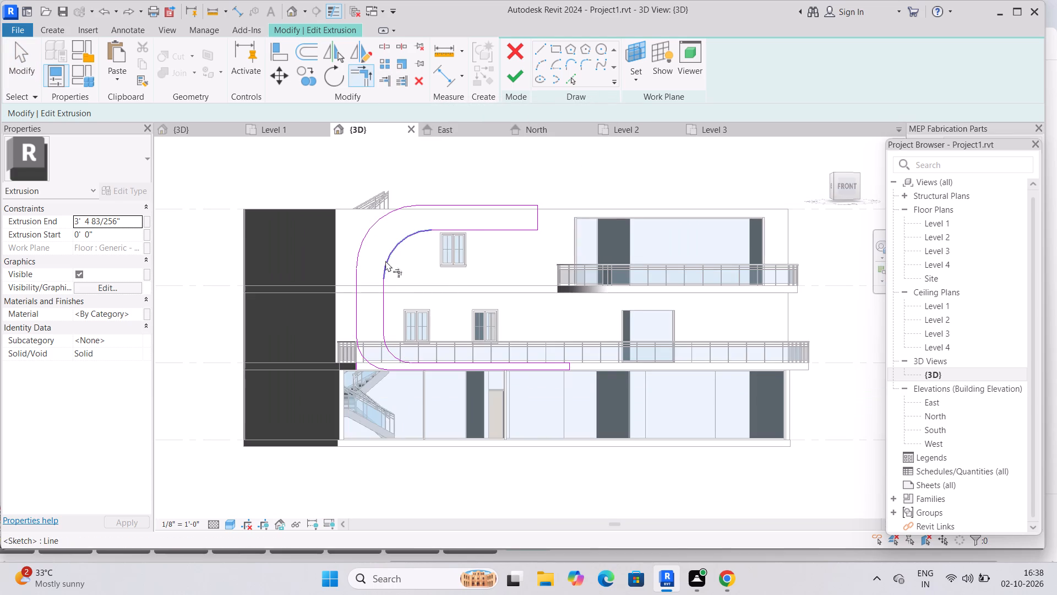
pyautogui.click(385, 261)
pyautogui.click(383, 291)
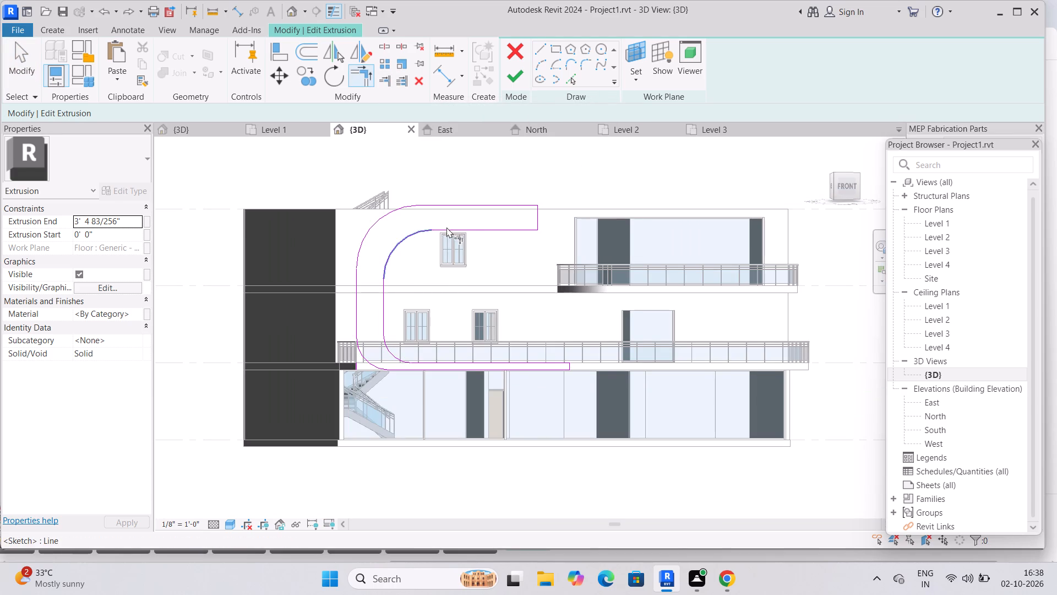
pyautogui.click(449, 226)
pyautogui.click(412, 234)
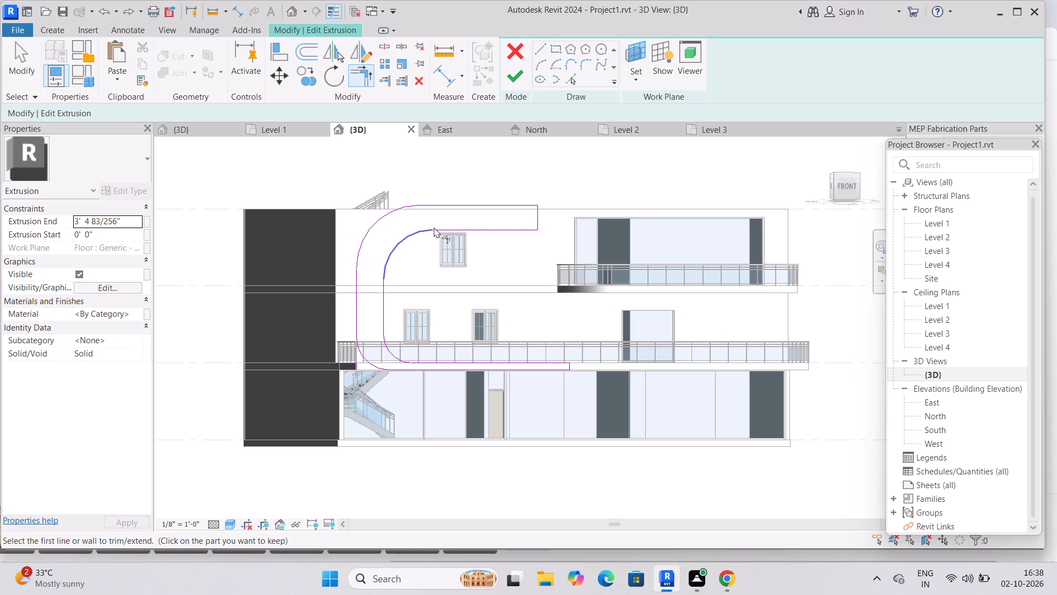
pyautogui.click(434, 227)
pyautogui.scroll(-2, 543, 224)
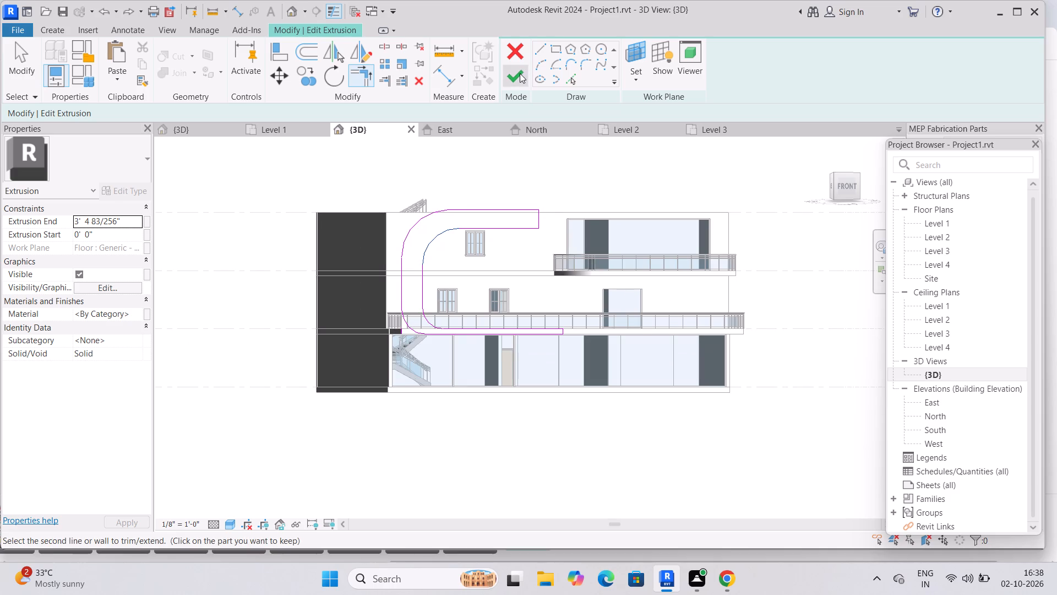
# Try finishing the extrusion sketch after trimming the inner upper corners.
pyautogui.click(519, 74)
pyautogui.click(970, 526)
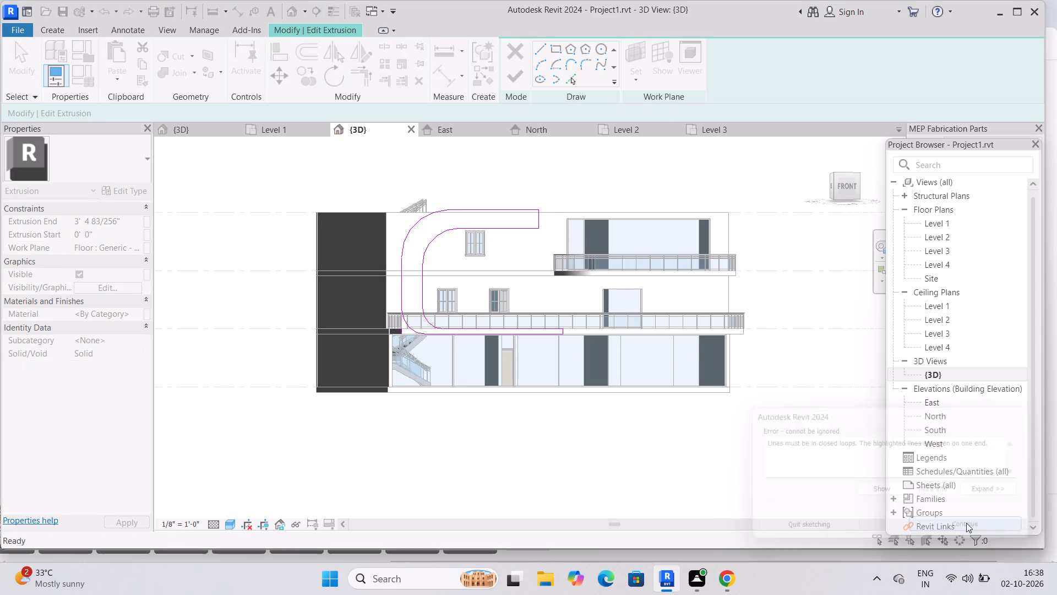
# Remove the stray short vertical sketch line at the dark slab's end, beside the outer lower arc.
pyautogui.scroll(3, 397, 337)
pyautogui.scroll(-1, 397, 337)
pyautogui.scroll(9, 397, 337)
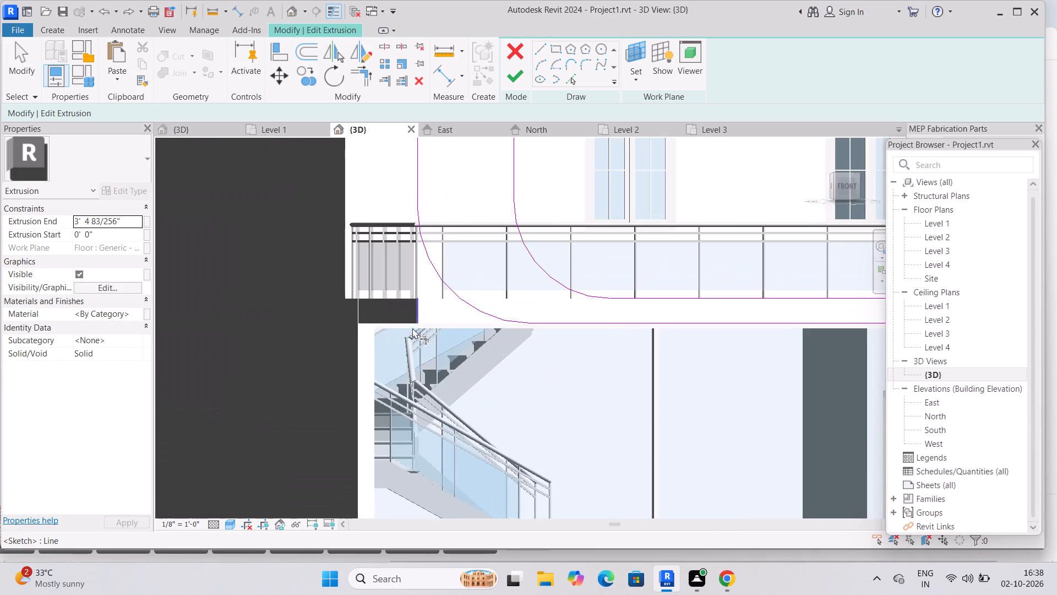
pyautogui.scroll(5, 421, 323)
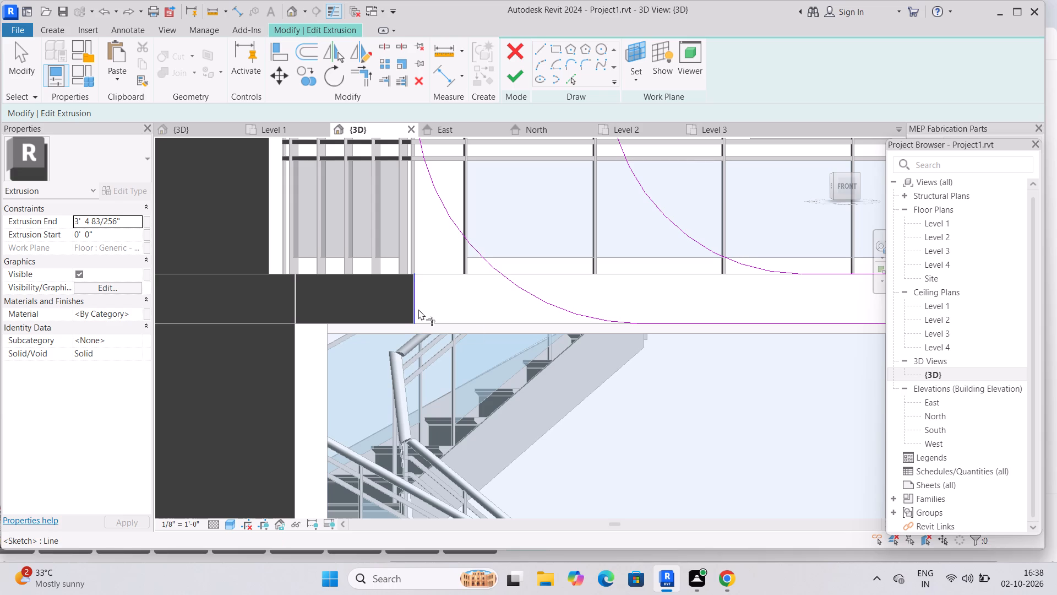
pyautogui.click(418, 309)
pyautogui.press('`')
pyautogui.moveTo(437, 302); pyautogui.dragTo(395, 321)
pyautogui.press('`')
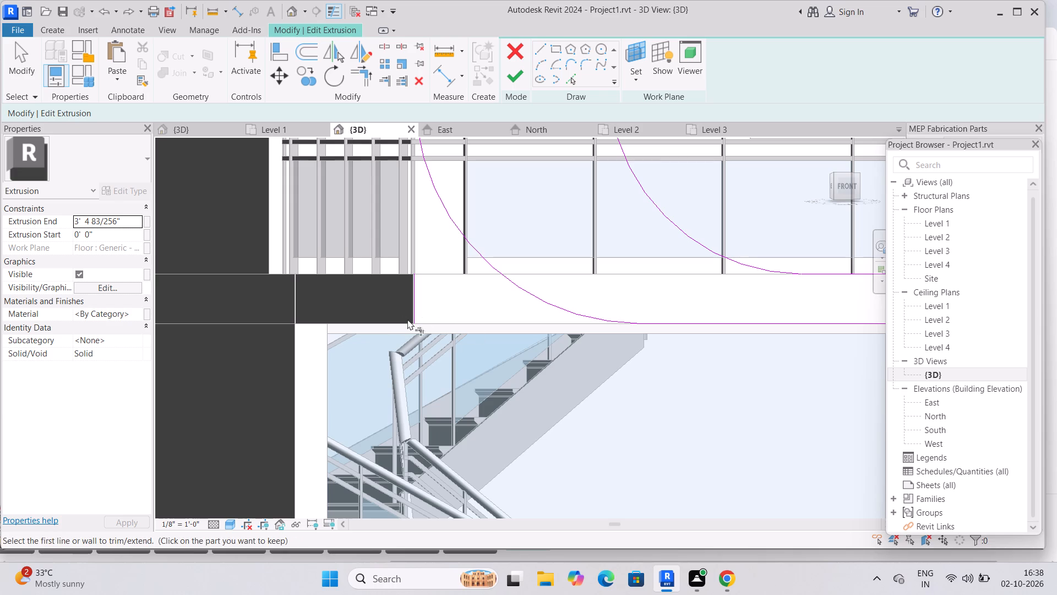
pyautogui.moveTo(428, 306); pyautogui.dragTo(400, 327)
pyautogui.press('`')
# Delete the remaining short vertical sketch line at the dark slab's end, beside the outer lower arc.
pyautogui.click(516, 57)
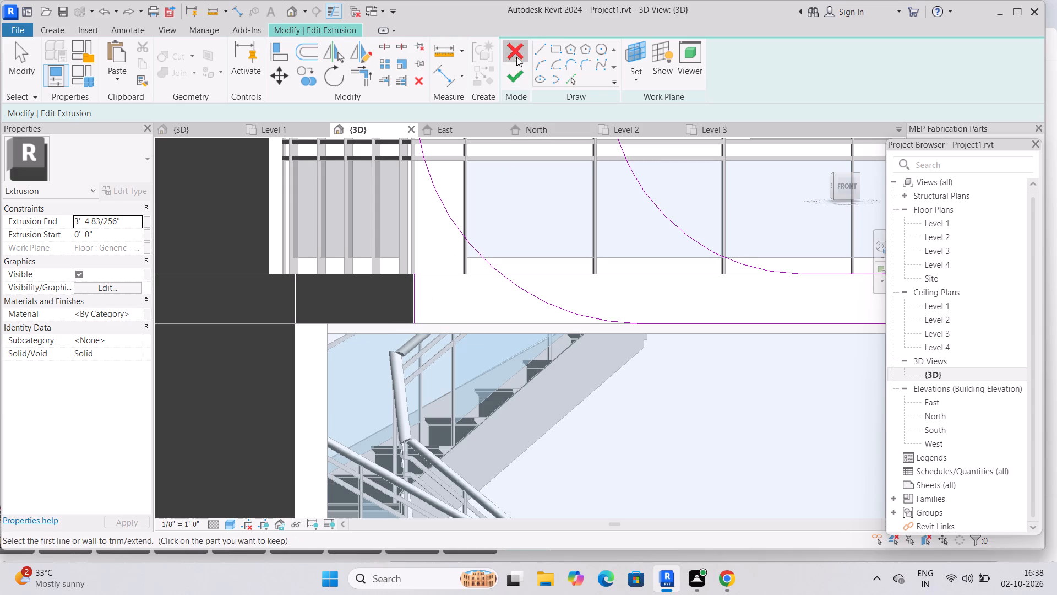
pyautogui.click(607, 294)
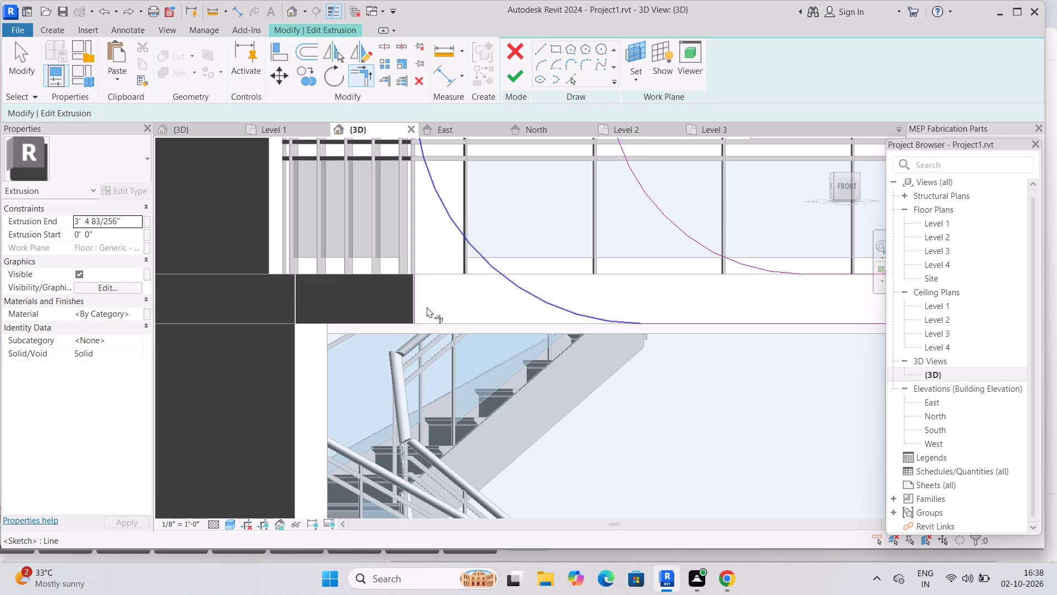
pyautogui.press('Escape')
pyautogui.press('Escape')
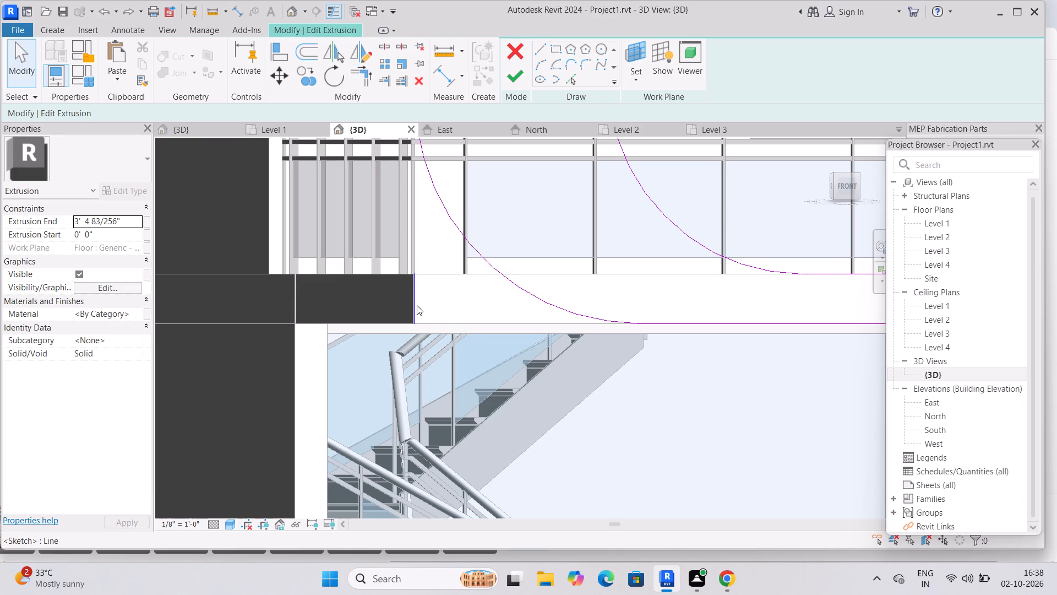
pyautogui.click(417, 305)
pyautogui.press('Delete')
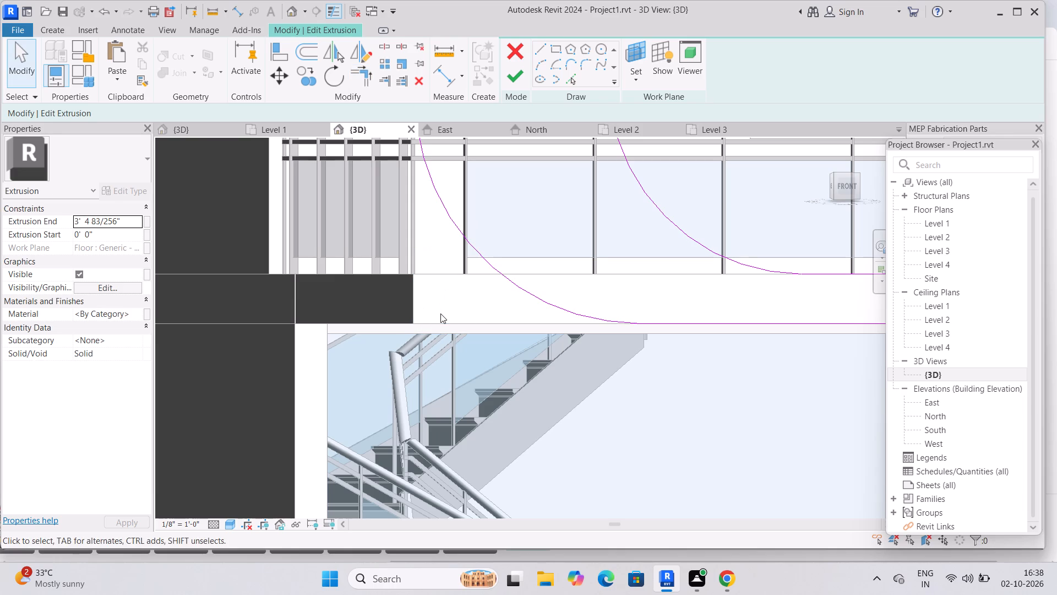
# Finish the extrusion sketch.
pyautogui.click(514, 82)
# Stretch the upper face of the C-shaped extrusion's lower arm slightly upward to thicken the arm.
pyautogui.scroll(-3, 659, 334)
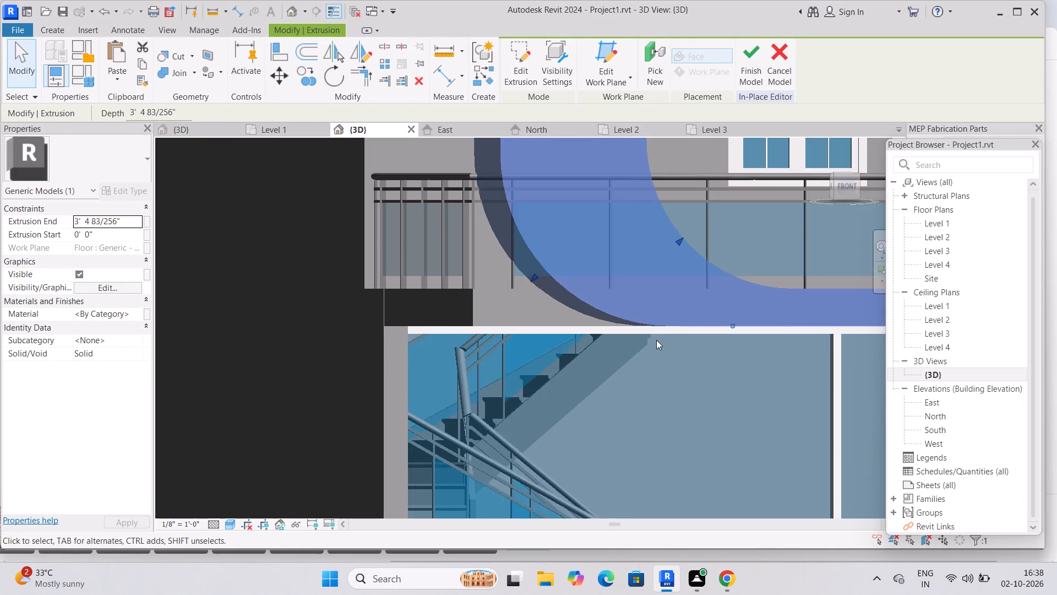
pyautogui.moveTo(667, 346); pyautogui.dragTo(439, 426, button='middle')
pyautogui.scroll(-5, 439, 426)
pyautogui.keyDown('shift'); pyautogui.moveTo(548, 414); pyautogui.dragTo(509, 431, button='middle'); pyautogui.keyUp('shift')
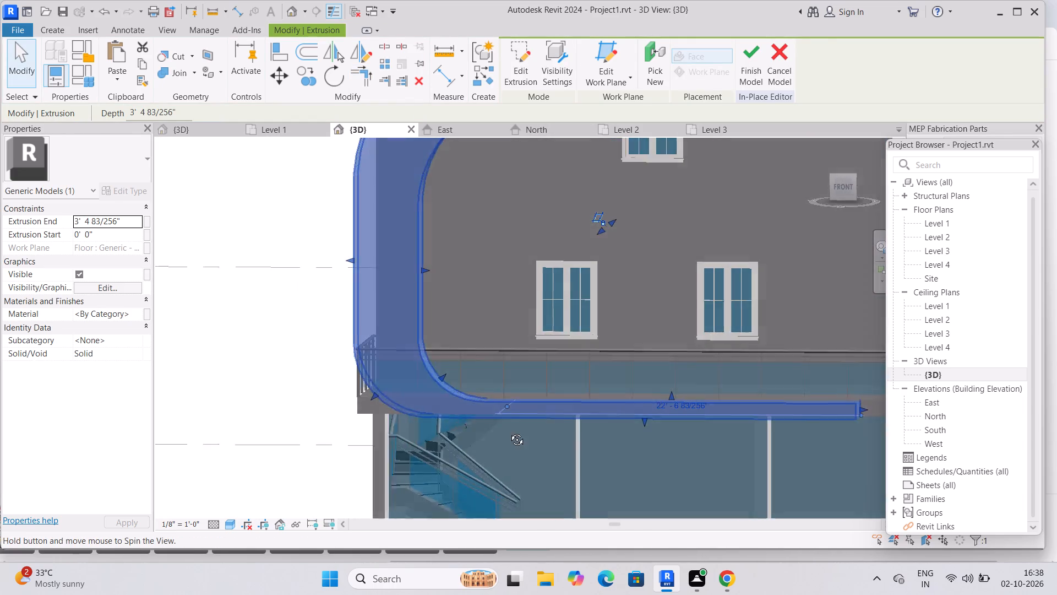
pyautogui.keyDown('shift'); pyautogui.moveTo(509, 431); pyautogui.dragTo(504, 434, button='middle'); pyautogui.keyUp('shift')
pyautogui.moveTo(672, 395); pyautogui.dragTo(664, 387)
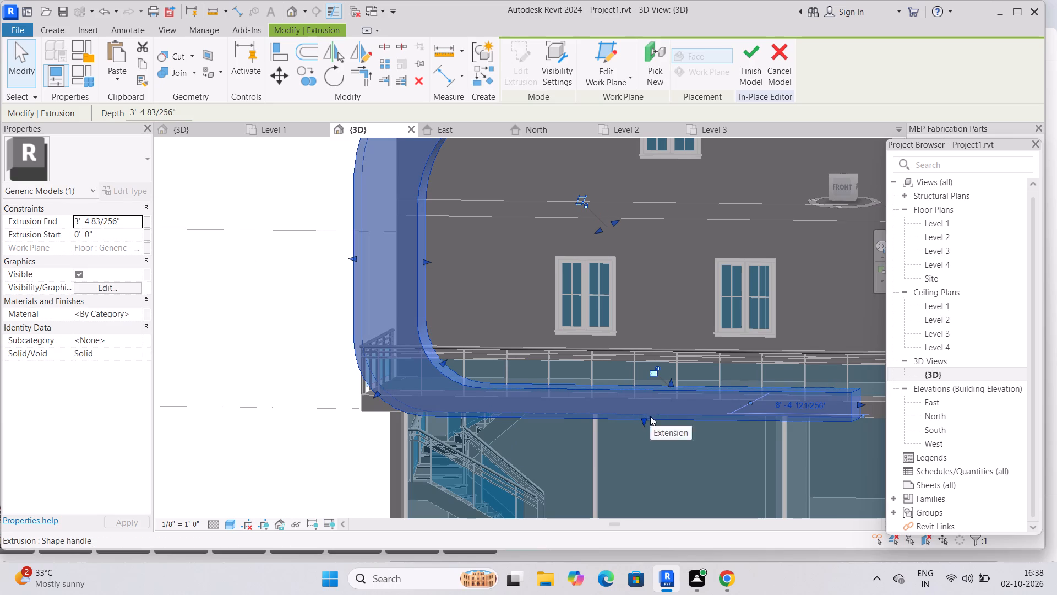
pyautogui.moveTo(670, 383); pyautogui.dragTo(670, 389)
pyautogui.click(630, 278)
# Examine the C-shaped extrusion against the facade and balconies from the front and both sides.
pyautogui.moveTo(582, 301); pyautogui.dragTo(555, 389, button='middle')
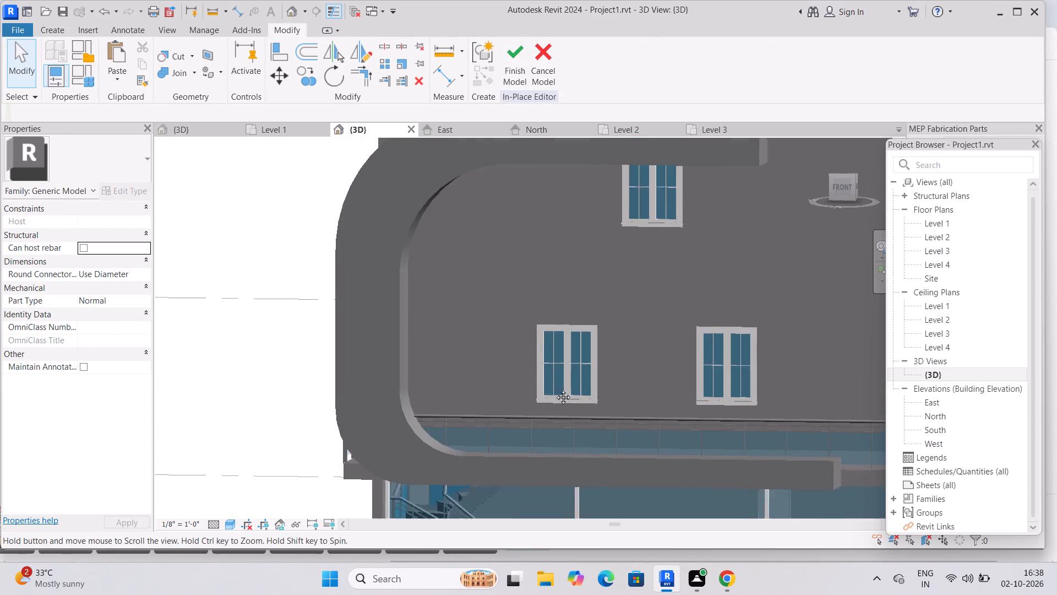
pyautogui.moveTo(555, 389); pyautogui.dragTo(551, 399, button='middle')
pyautogui.scroll(-4, 546, 403)
pyautogui.moveTo(668, 363); pyautogui.dragTo(419, 379, button='middle')
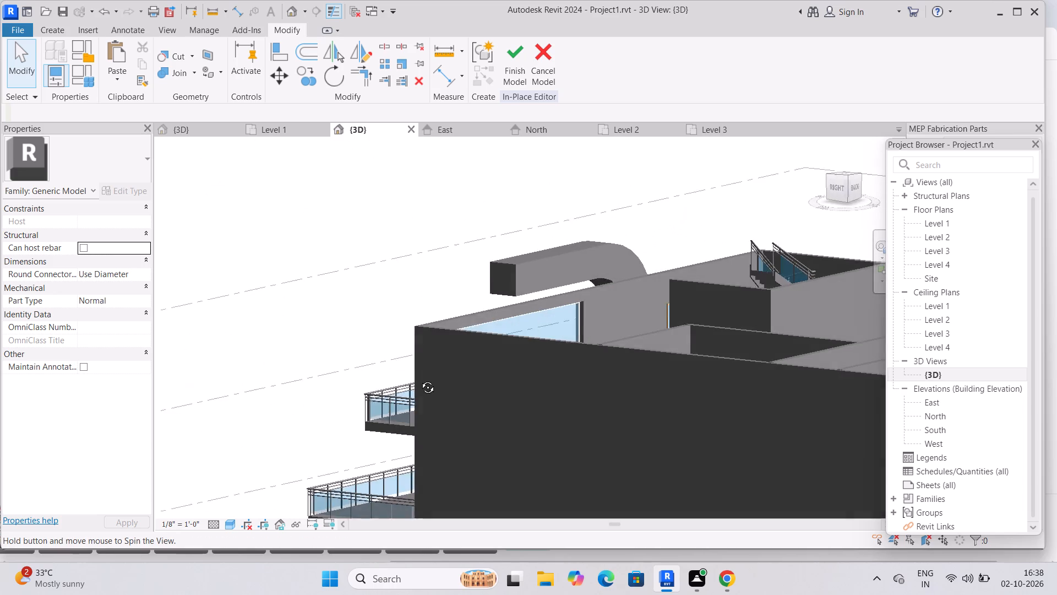
pyautogui.moveTo(419, 379); pyautogui.dragTo(425, 378, button='middle')
pyautogui.moveTo(436, 376); pyautogui.dragTo(527, 419, button='middle')
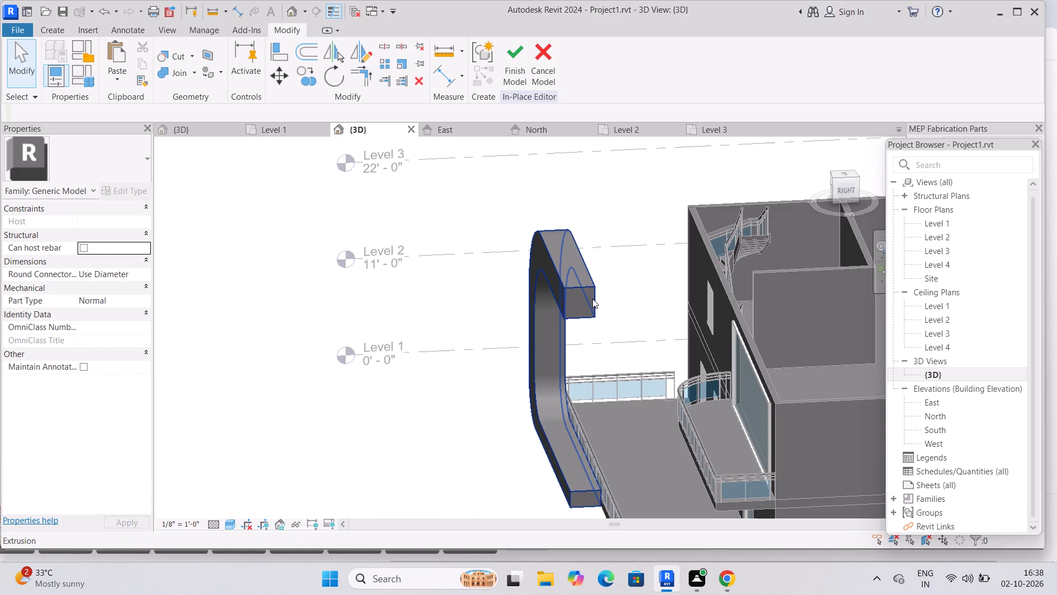
pyautogui.moveTo(600, 298); pyautogui.dragTo(719, 269, button='middle')
pyautogui.moveTo(719, 269); pyautogui.dragTo(762, 263, button='middle')
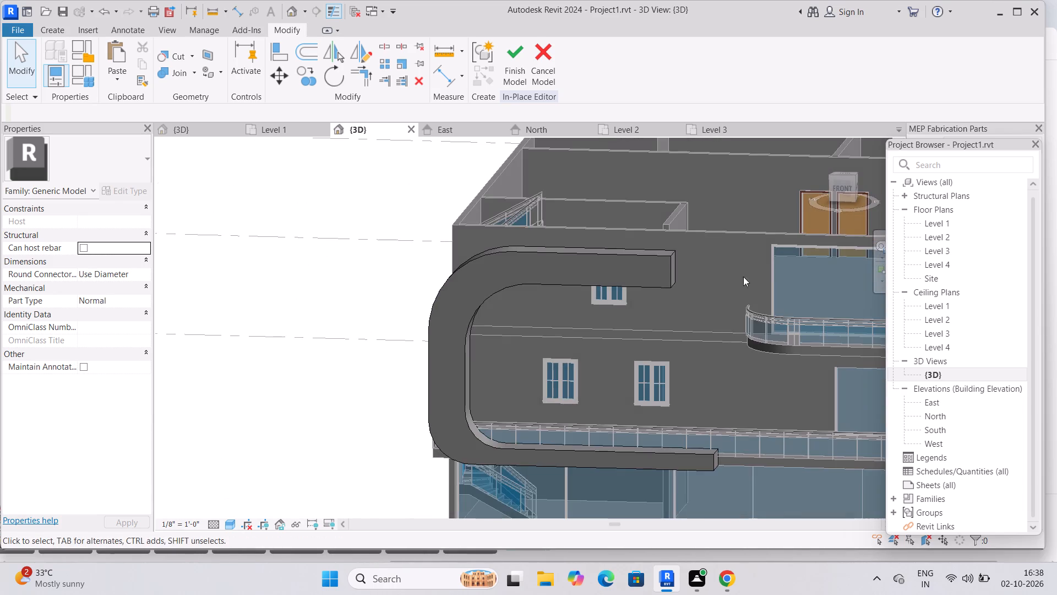
pyautogui.moveTo(736, 280); pyautogui.dragTo(621, 310, button='middle')
pyautogui.keyDown('shift'); pyautogui.moveTo(618, 315); pyautogui.dragTo(639, 273, button='middle'); pyautogui.keyUp('shift')
pyautogui.scroll(-3, 617, 347)
pyautogui.moveTo(608, 402); pyautogui.dragTo(642, 421, button='middle')
pyautogui.moveTo(543, 359); pyautogui.dragTo(585, 384, button='middle')
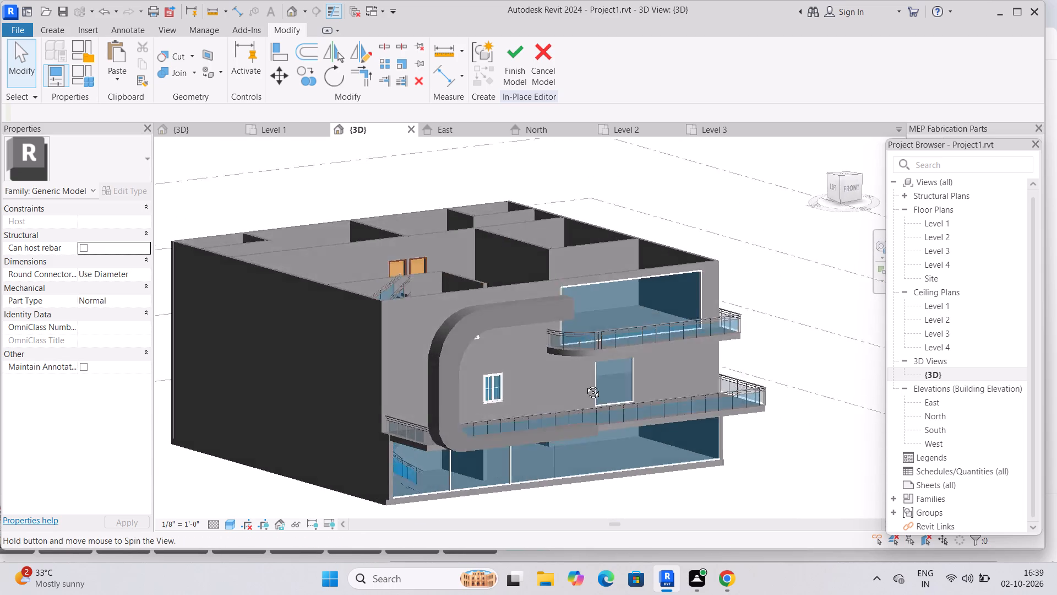
pyautogui.moveTo(585, 384); pyautogui.dragTo(733, 393, button='middle')
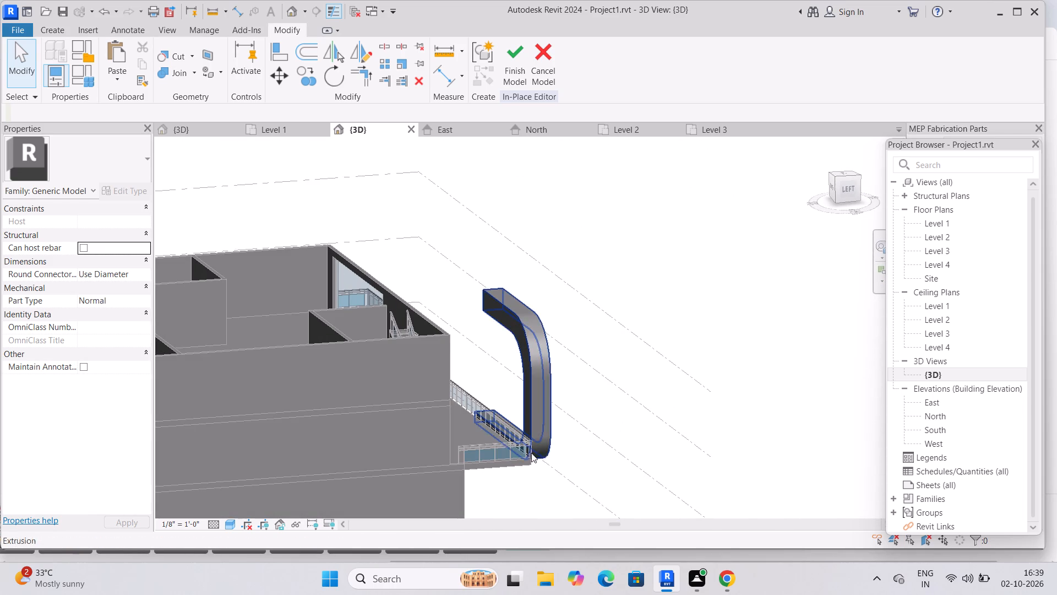
# Finish the in-place model of the C-shaped extrusion.
pyautogui.click(515, 59)
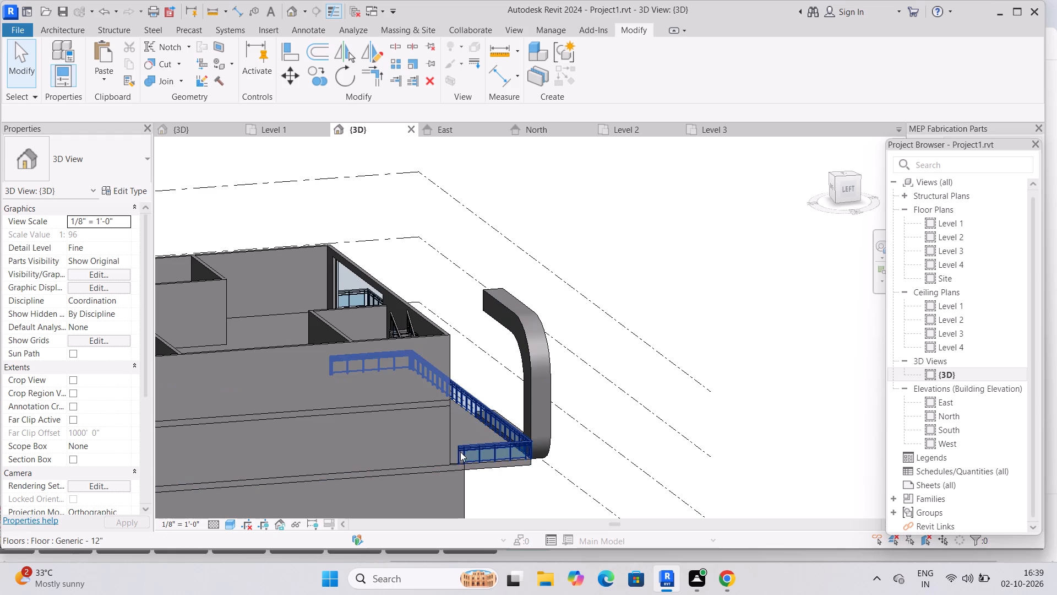
# Extend the front end of the Level 2 left side wall past the balcony to the curved extrusion, about 77' 4" long overall.
pyautogui.click(450, 415)
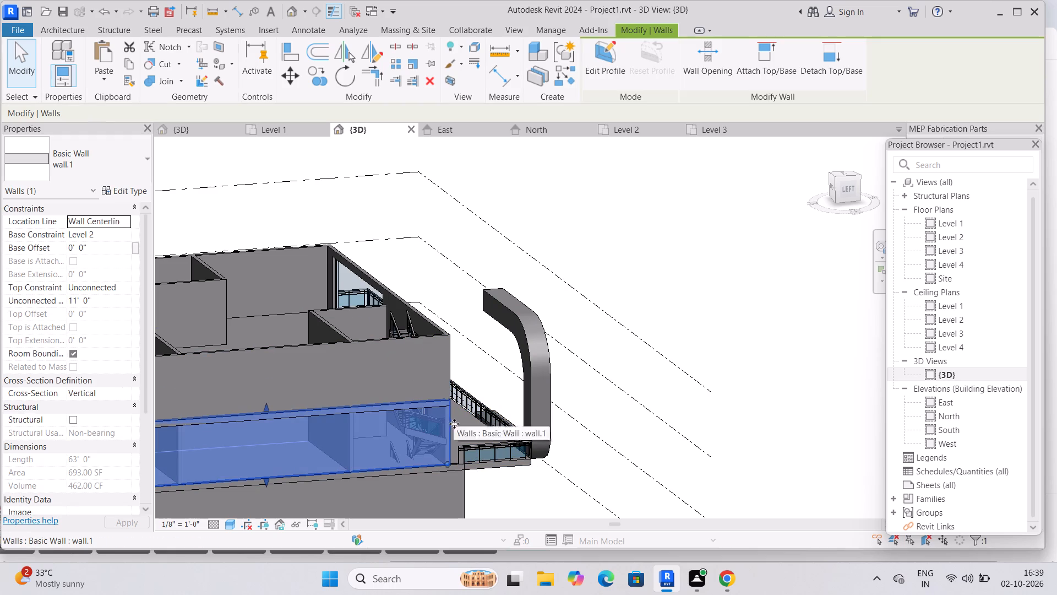
pyautogui.moveTo(447, 463); pyautogui.dragTo(503, 458)
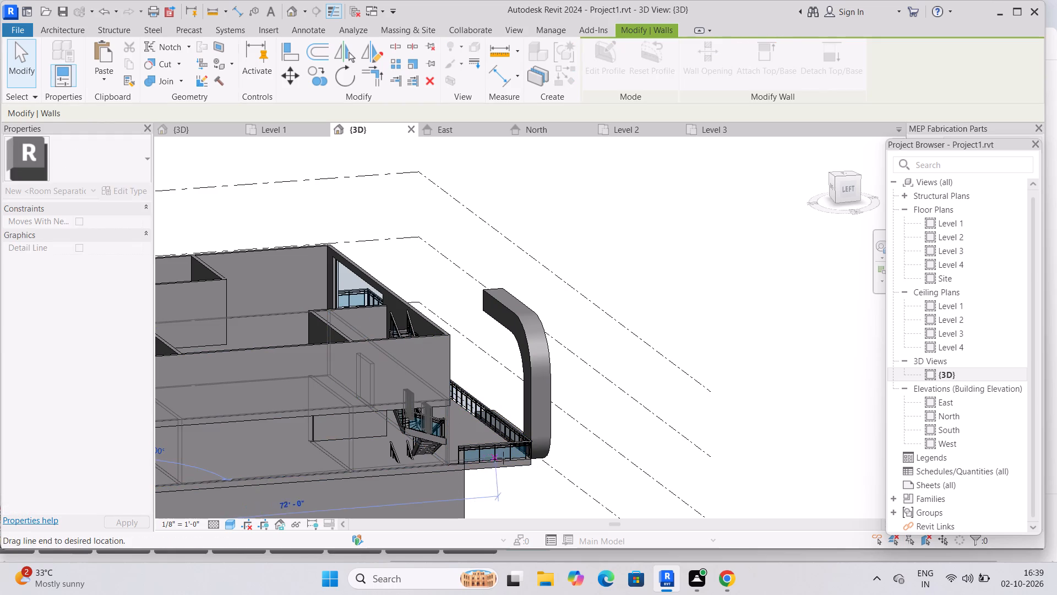
pyautogui.moveTo(503, 458); pyautogui.dragTo(532, 456)
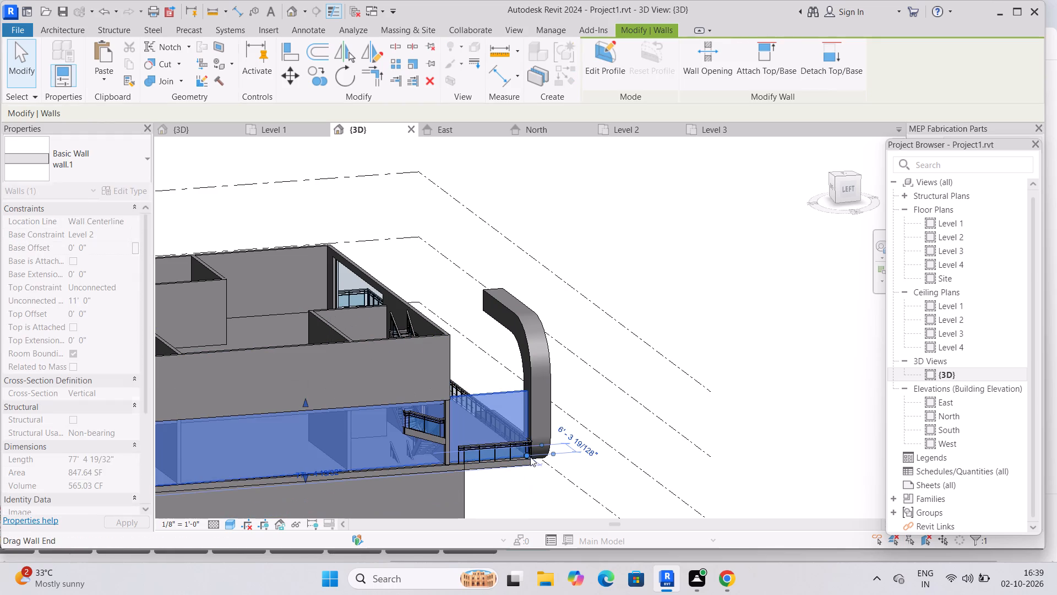
pyautogui.click(582, 456)
pyautogui.press('Escape')
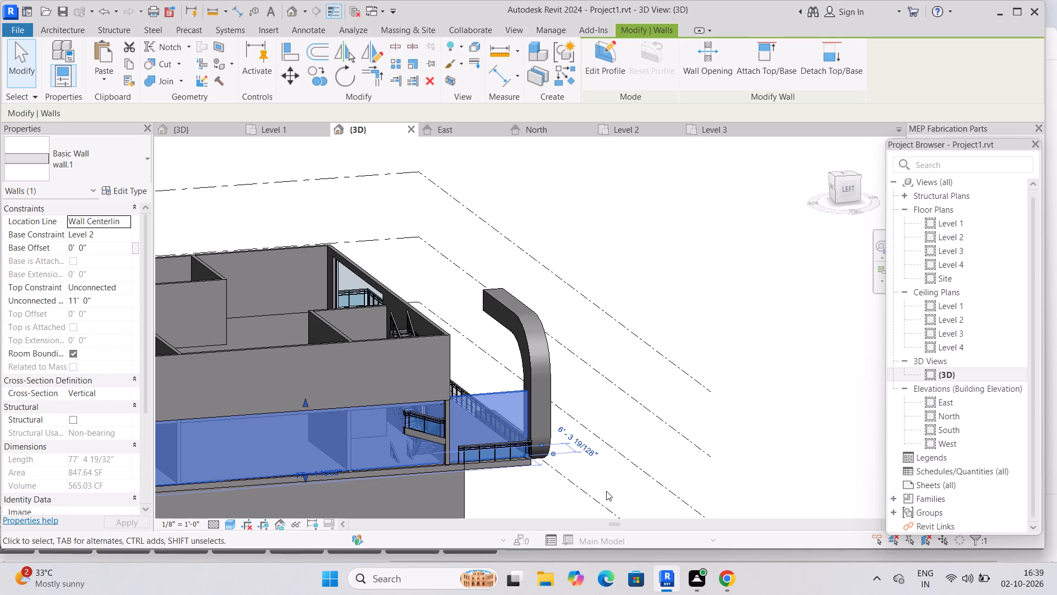
pyautogui.press('Escape')
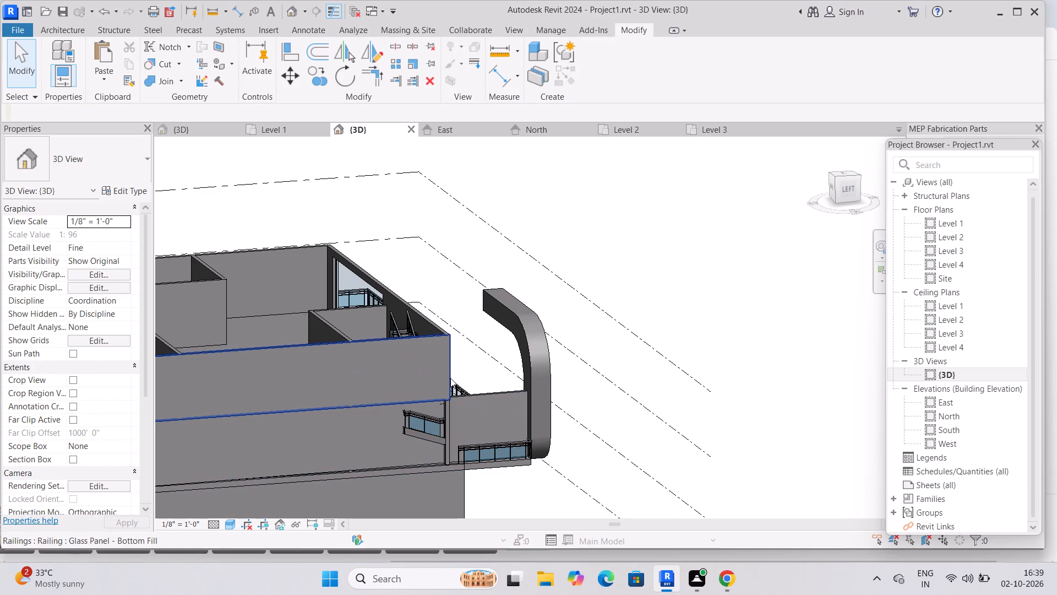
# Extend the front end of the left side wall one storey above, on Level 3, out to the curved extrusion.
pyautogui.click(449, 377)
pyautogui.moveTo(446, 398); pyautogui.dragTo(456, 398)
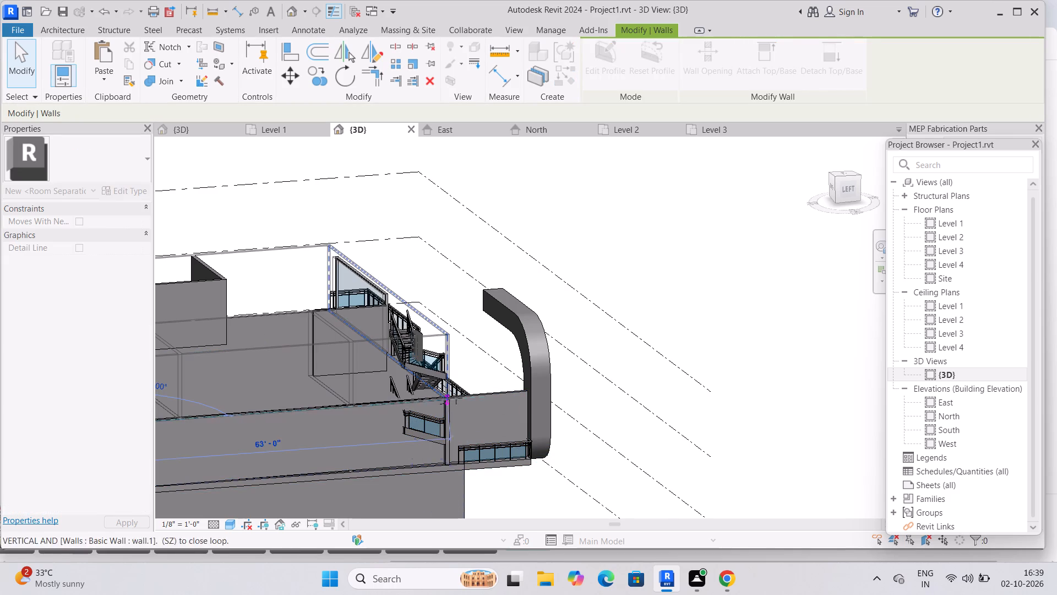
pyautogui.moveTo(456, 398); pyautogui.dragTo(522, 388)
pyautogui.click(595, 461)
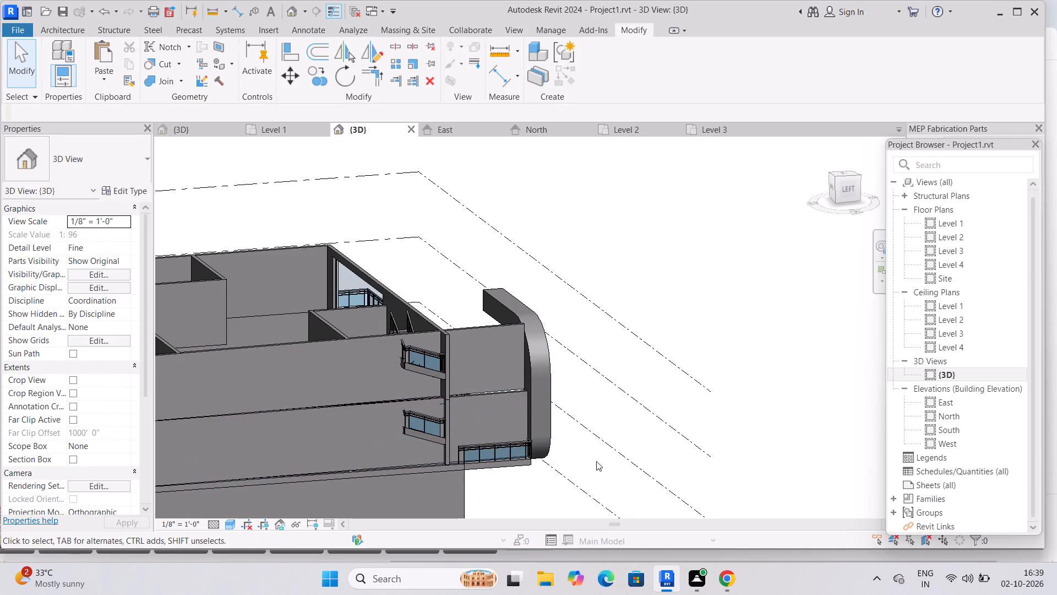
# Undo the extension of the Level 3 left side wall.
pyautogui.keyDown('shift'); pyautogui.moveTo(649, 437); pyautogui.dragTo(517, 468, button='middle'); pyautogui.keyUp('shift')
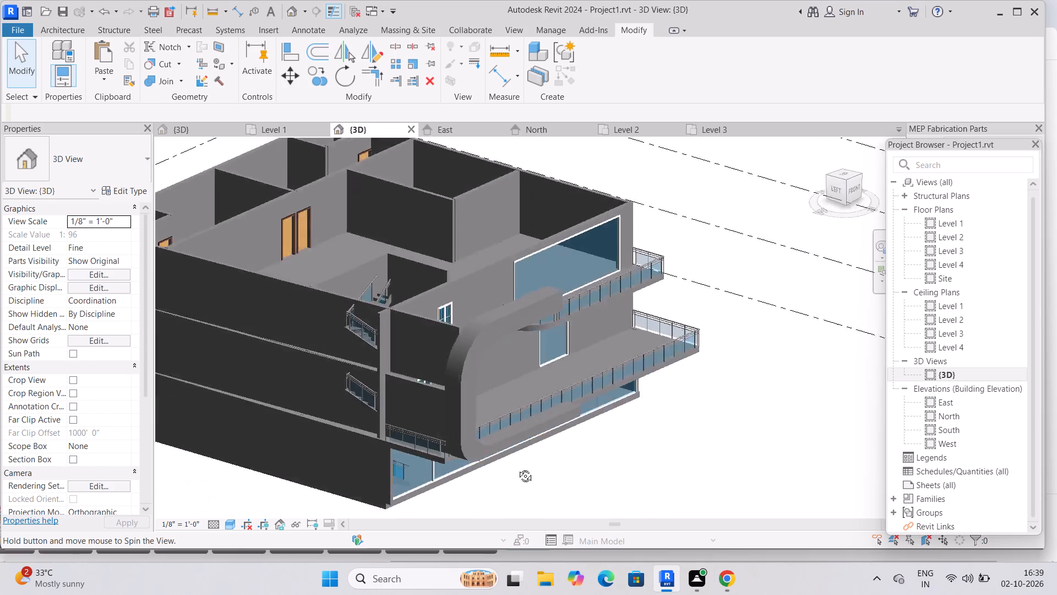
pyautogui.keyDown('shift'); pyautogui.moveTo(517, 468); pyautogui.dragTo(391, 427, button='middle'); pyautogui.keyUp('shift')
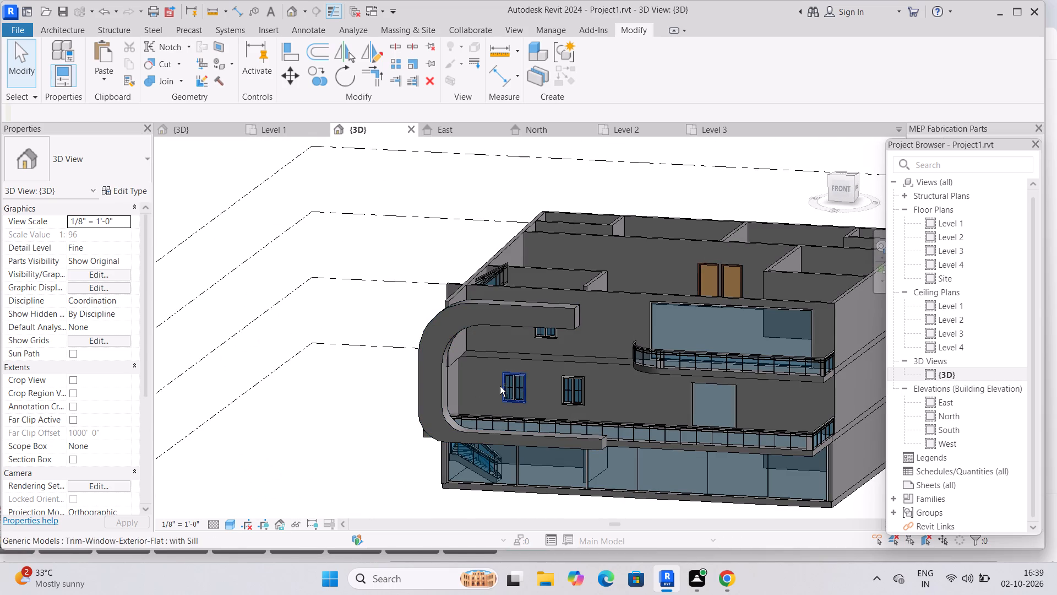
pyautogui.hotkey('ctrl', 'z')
# Copy the Level 3 Generic - 12" floor and paste it aligned to Level 4 as the building's top slab.
pyautogui.moveTo(548, 361); pyautogui.dragTo(646, 383, button='middle')
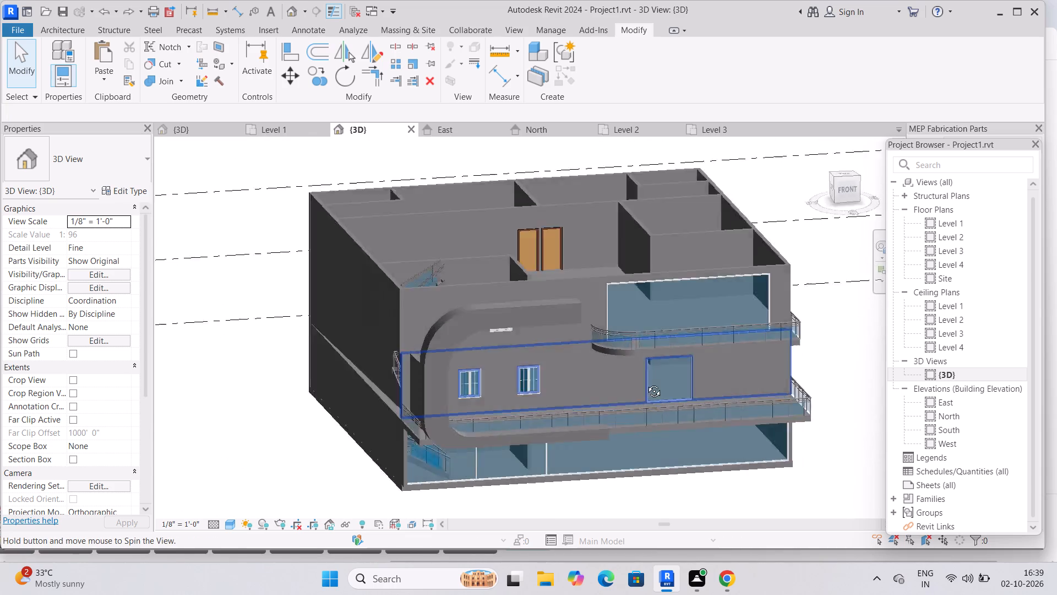
pyautogui.moveTo(646, 383); pyautogui.dragTo(853, 395, button='middle')
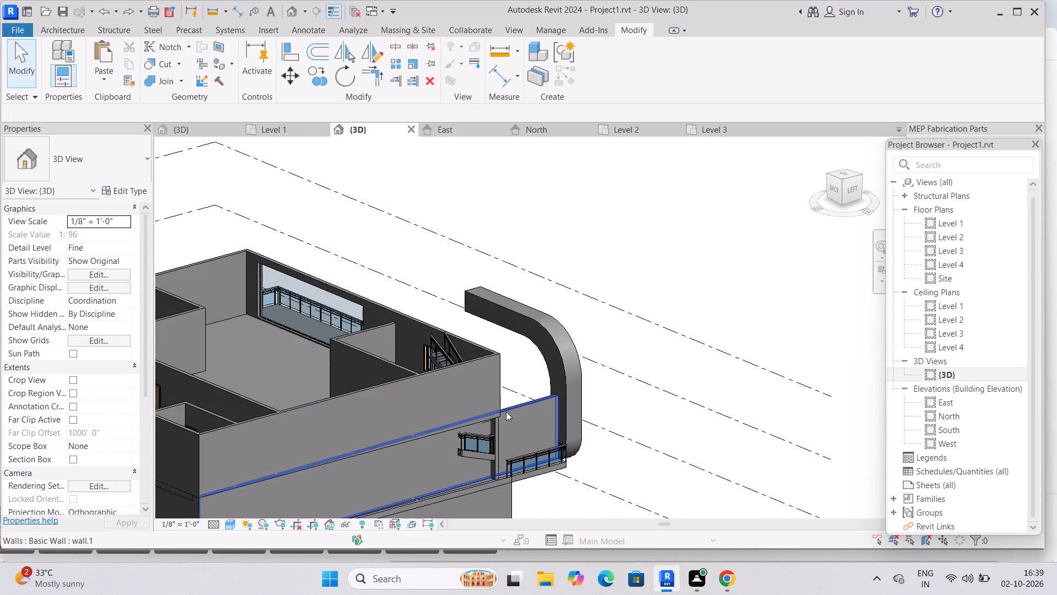
pyautogui.keyDown('shift'); pyautogui.moveTo(579, 419); pyautogui.dragTo(260, 437, button='middle'); pyautogui.keyUp('shift')
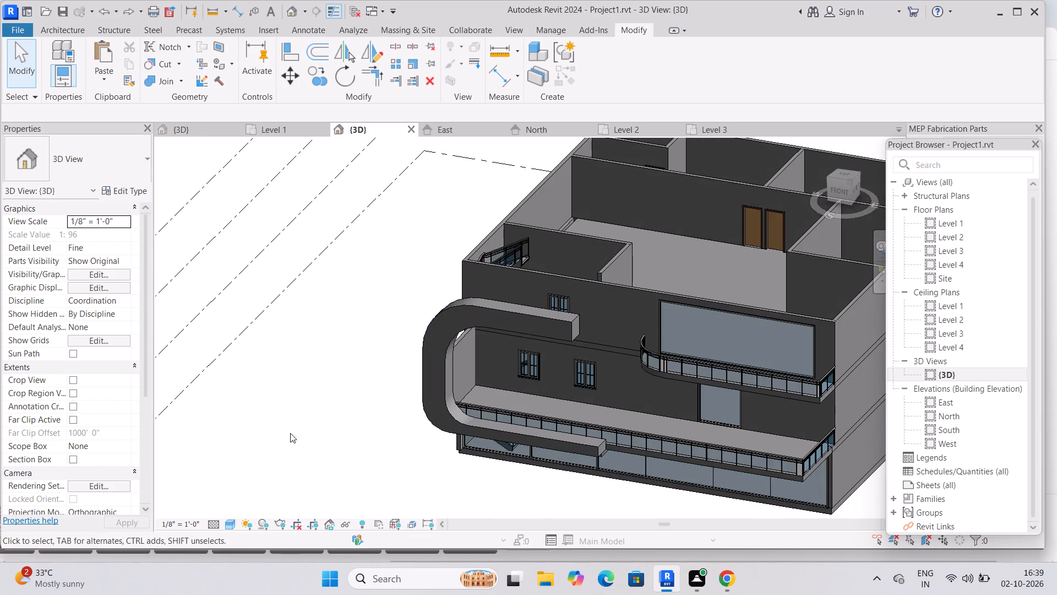
pyautogui.moveTo(382, 450); pyautogui.dragTo(419, 383, button='middle')
pyautogui.keyDown('shift'); pyautogui.moveTo(496, 413); pyautogui.dragTo(489, 412, button='middle'); pyautogui.keyUp('shift')
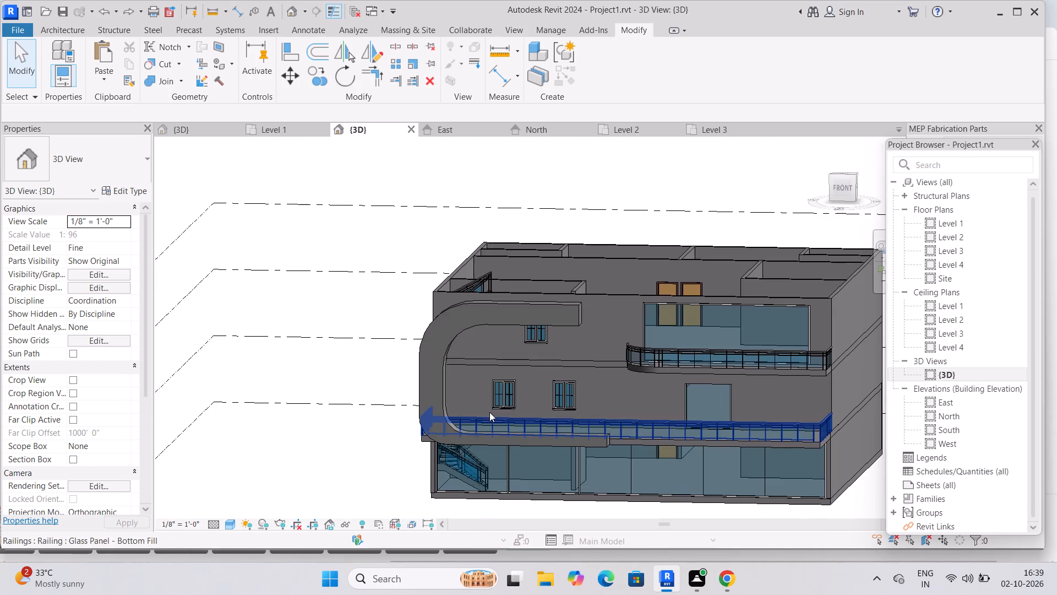
pyautogui.click(732, 373)
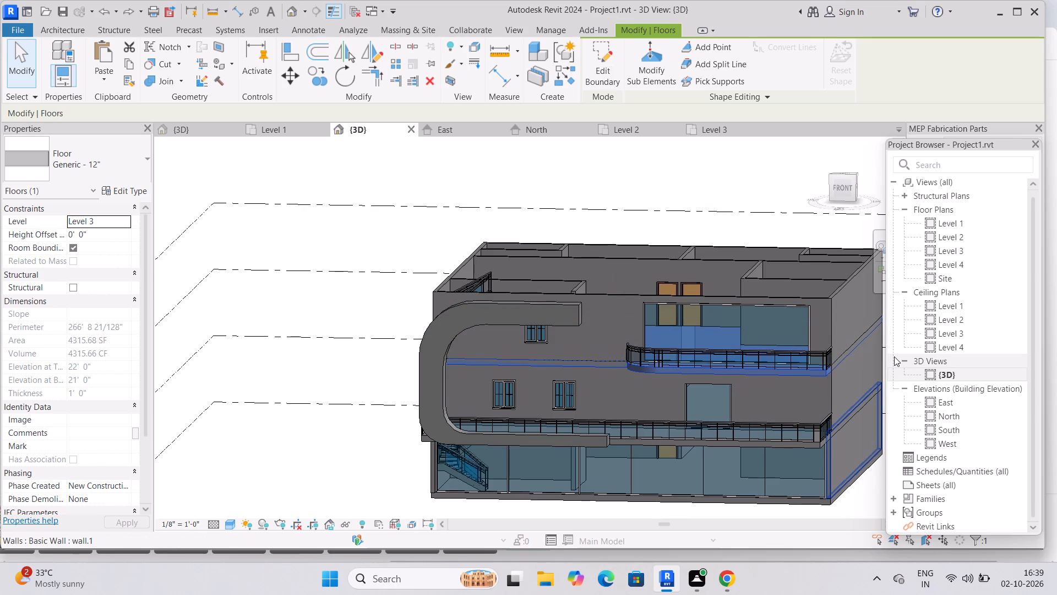
pyautogui.click(129, 68)
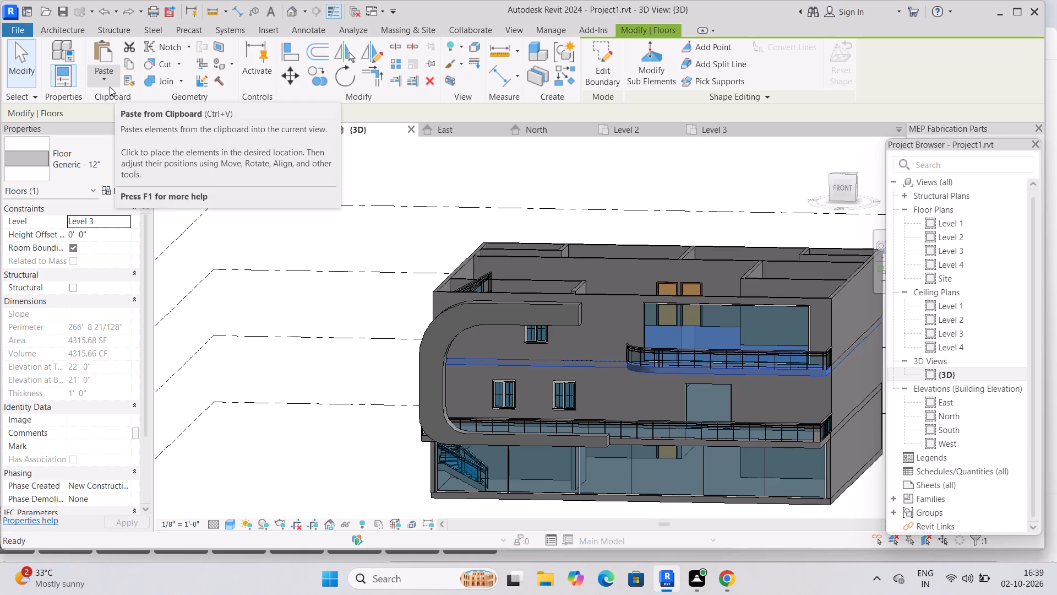
pyautogui.click(110, 86)
pyautogui.click(133, 126)
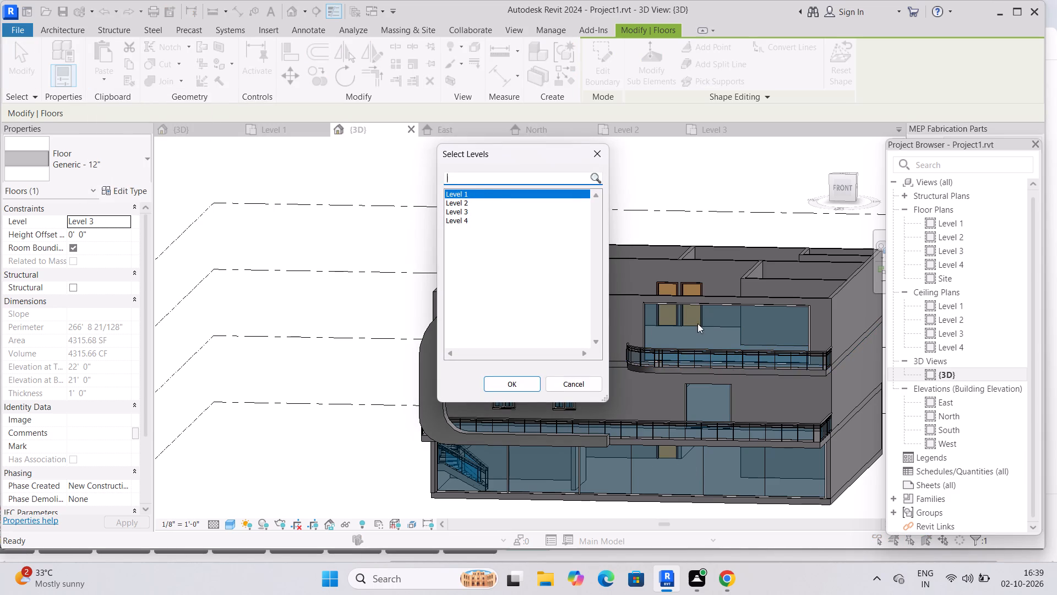
pyautogui.click(481, 220)
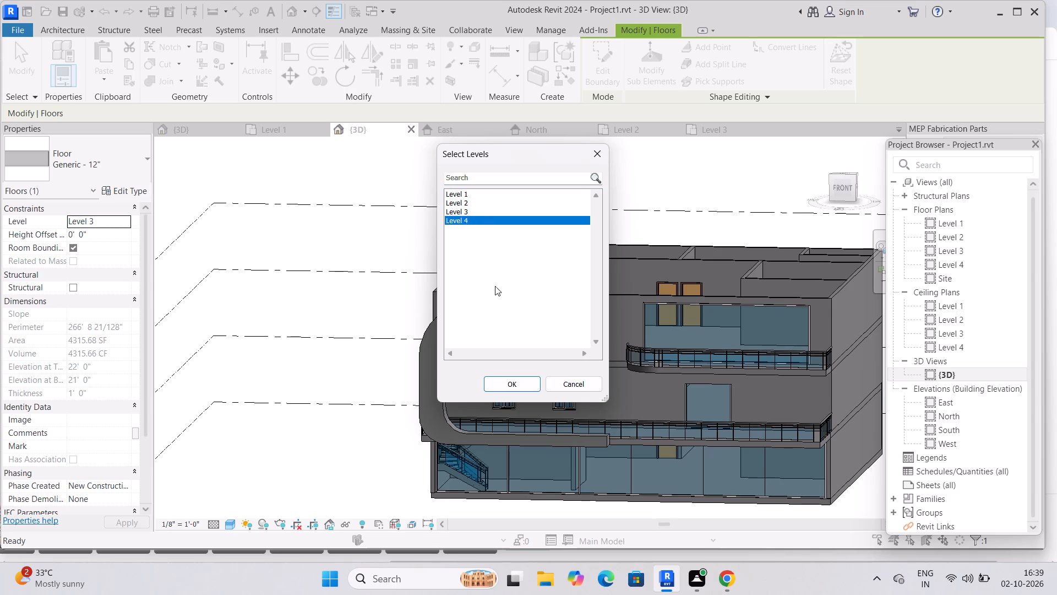
pyautogui.click(525, 388)
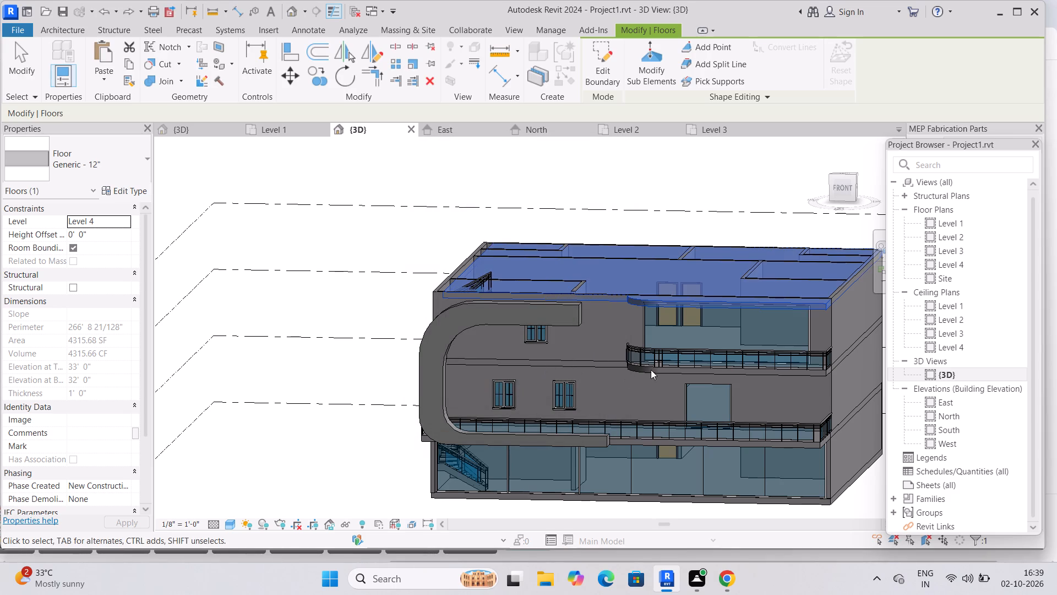
pyautogui.click(867, 320)
# Edit the Level 4 slab's boundary and shift its left side line outward to the outer face of the side wall.
pyautogui.moveTo(629, 371); pyautogui.dragTo(701, 357, button='middle')
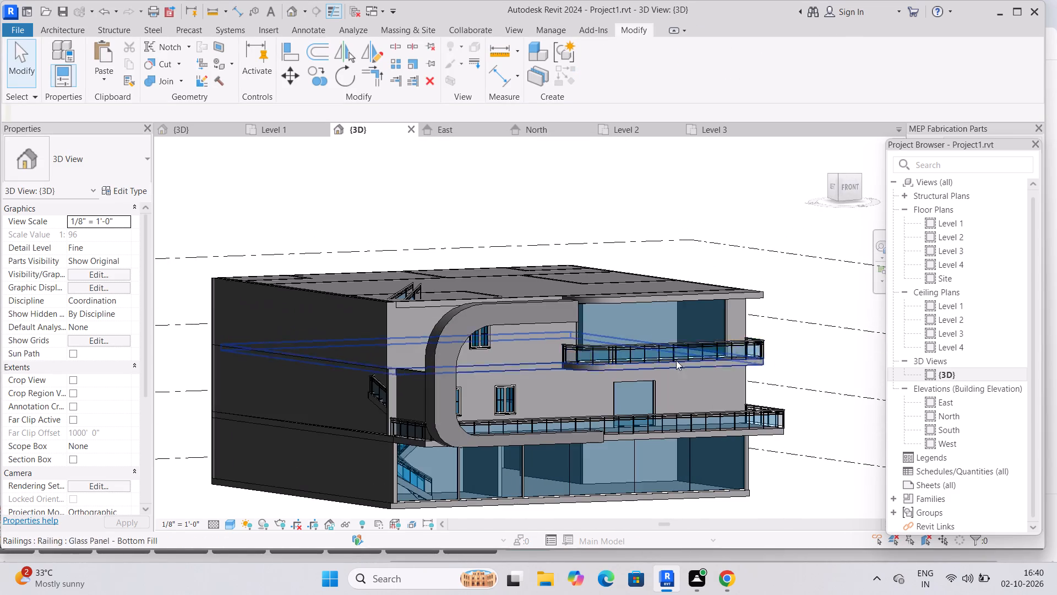
pyautogui.keyDown('shift'); pyautogui.moveTo(665, 361); pyautogui.dragTo(590, 495, button='middle'); pyautogui.keyUp('shift')
pyautogui.moveTo(482, 310); pyautogui.dragTo(534, 377, button='middle')
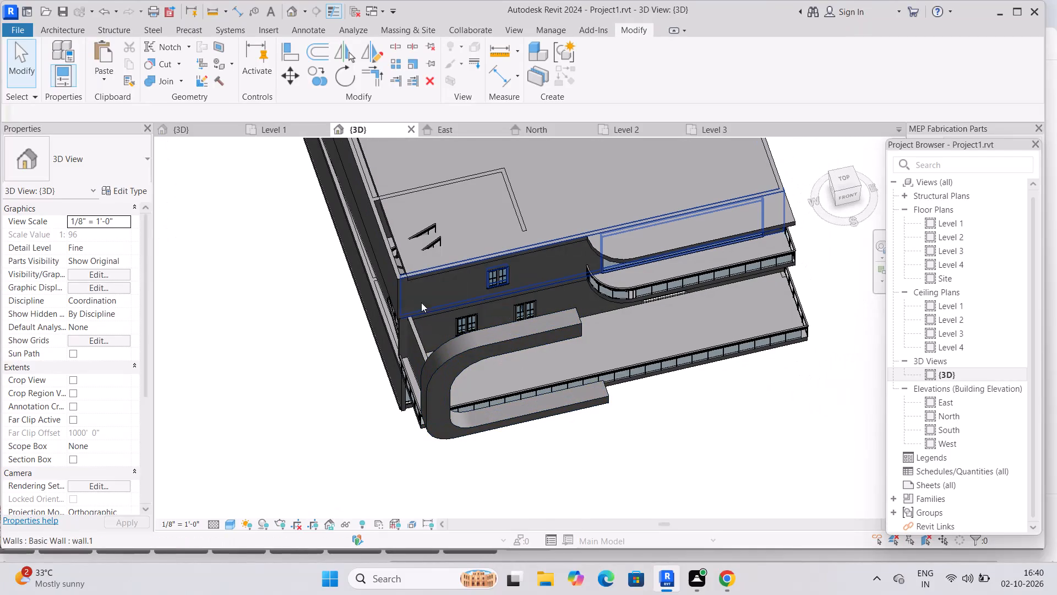
pyautogui.click(406, 265)
pyautogui.click(597, 67)
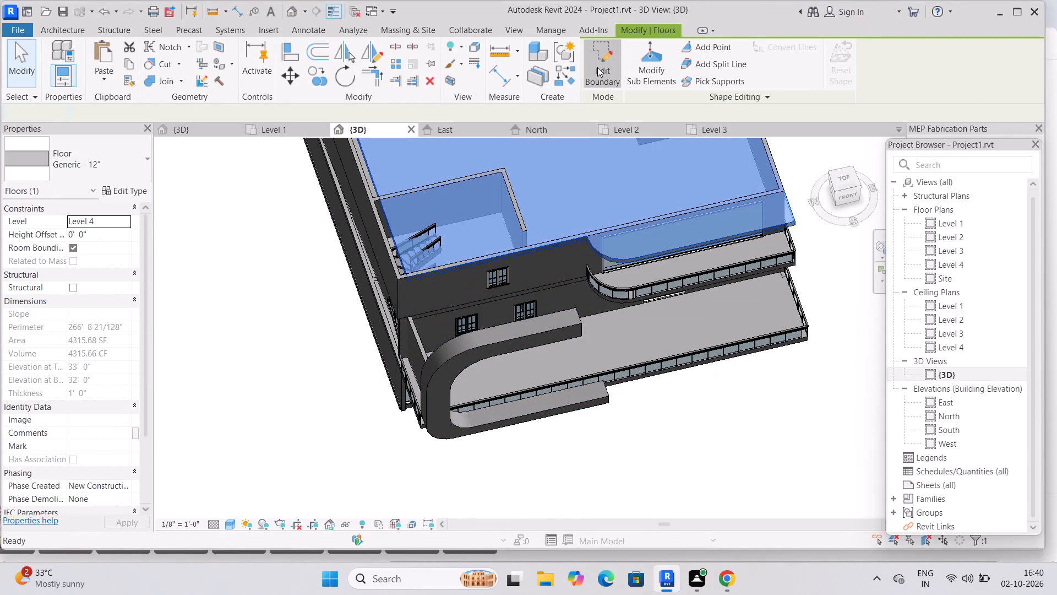
pyautogui.moveTo(497, 237); pyautogui.dragTo(446, 308, button='middle')
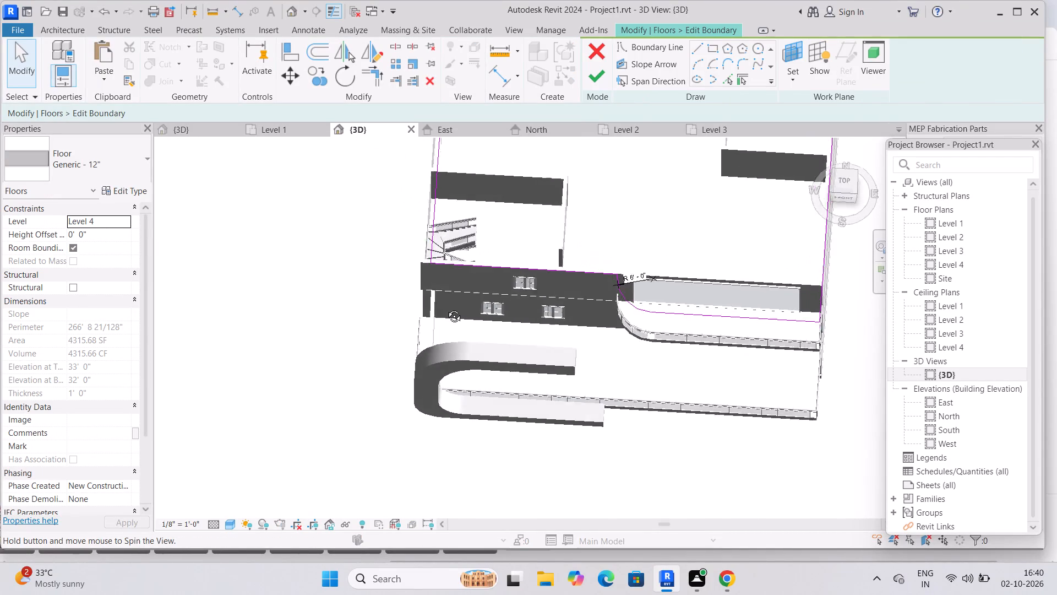
pyautogui.moveTo(446, 308); pyautogui.dragTo(444, 313, button='middle')
pyautogui.keyDown('shift'); pyautogui.scroll(1, 444, 313); pyautogui.keyUp('shift')
pyautogui.click(439, 248)
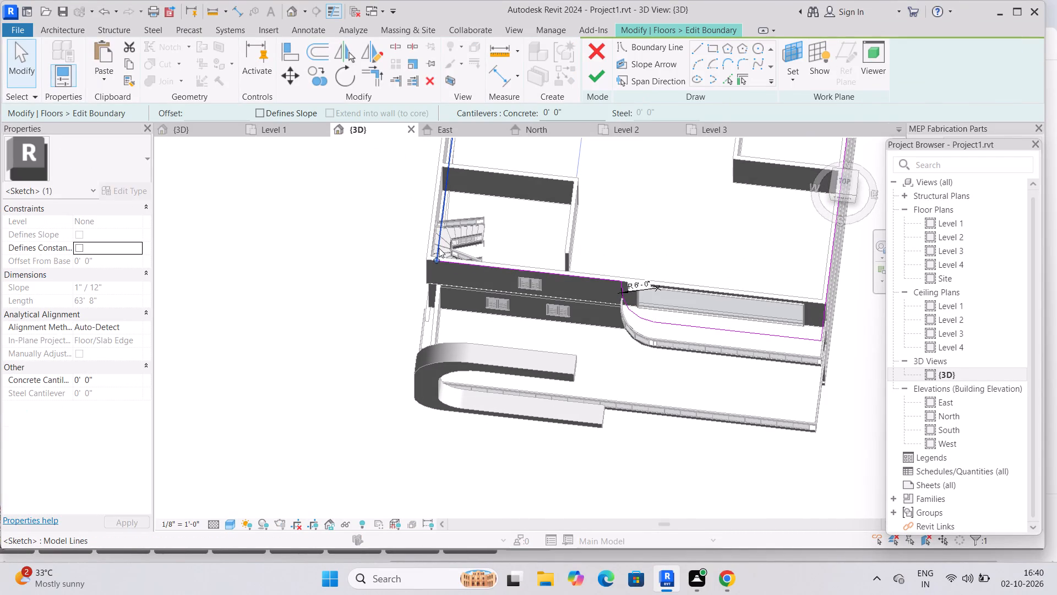
pyautogui.moveTo(436, 258); pyautogui.dragTo(430, 258)
pyautogui.moveTo(475, 251); pyautogui.dragTo(510, 398, button='middle')
pyautogui.moveTo(518, 271); pyautogui.dragTo(515, 394, button='middle')
pyautogui.moveTo(545, 222); pyautogui.dragTo(550, 281, button='middle')
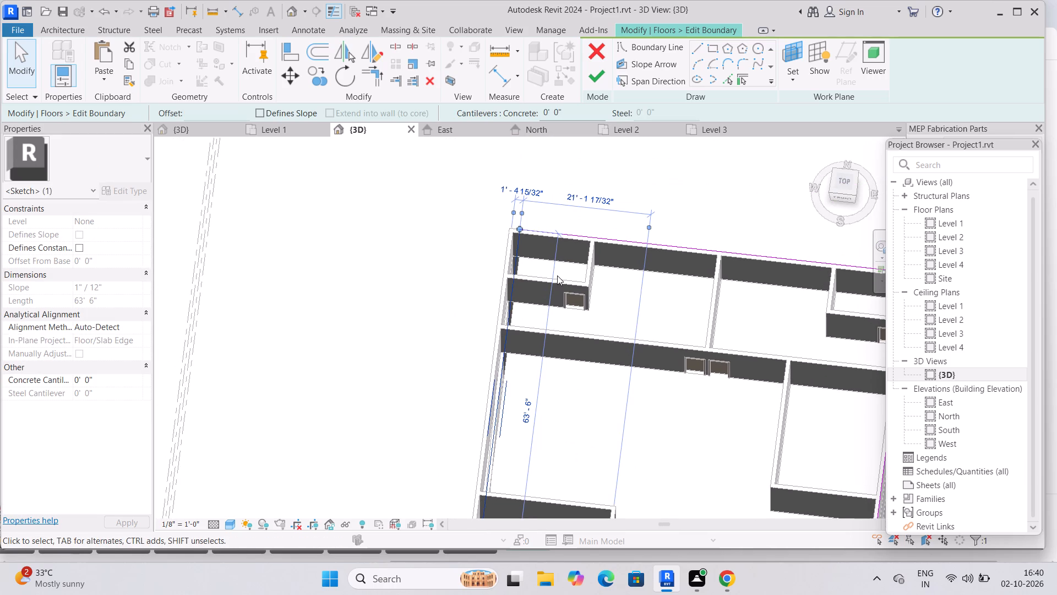
pyautogui.press('Left')
pyautogui.press('pageup')
pyautogui.press('Left')
pyautogui.press('Left')
pyautogui.scroll(-3, 562, 282)
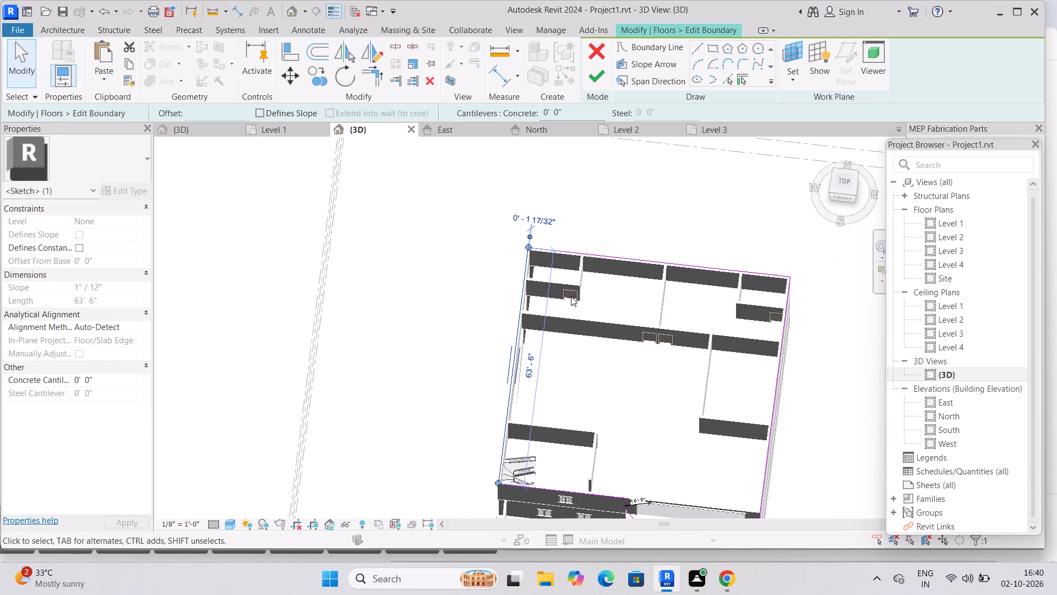
pyautogui.moveTo(598, 318); pyautogui.dragTo(557, 328, button='middle')
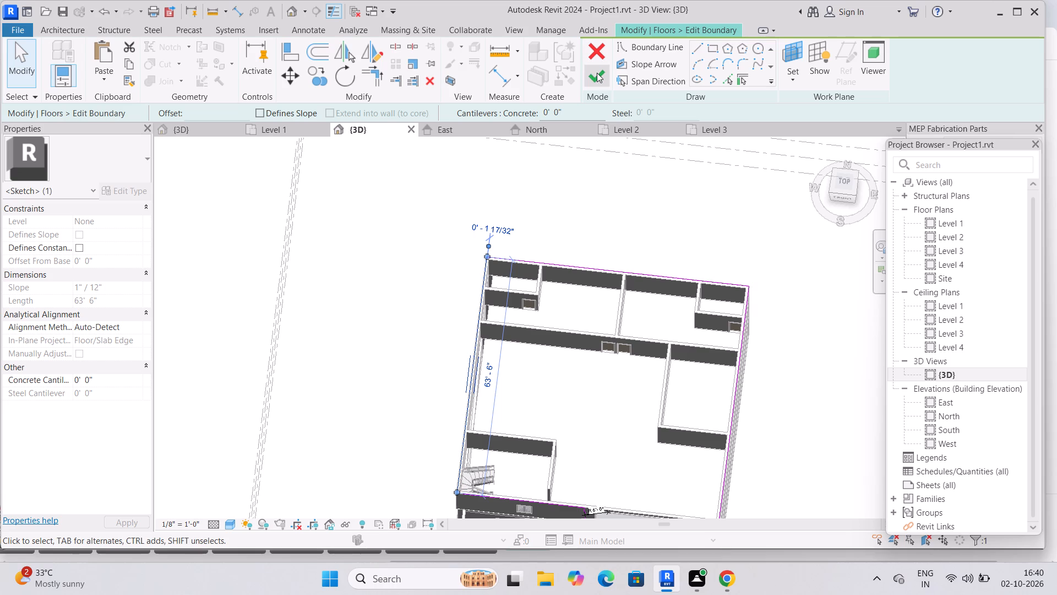
# Extend the front end of the slab's left boundary line to the curved extrusion, making the line 80' 6" long.
pyautogui.moveTo(628, 304); pyautogui.dragTo(618, 230, button='middle')
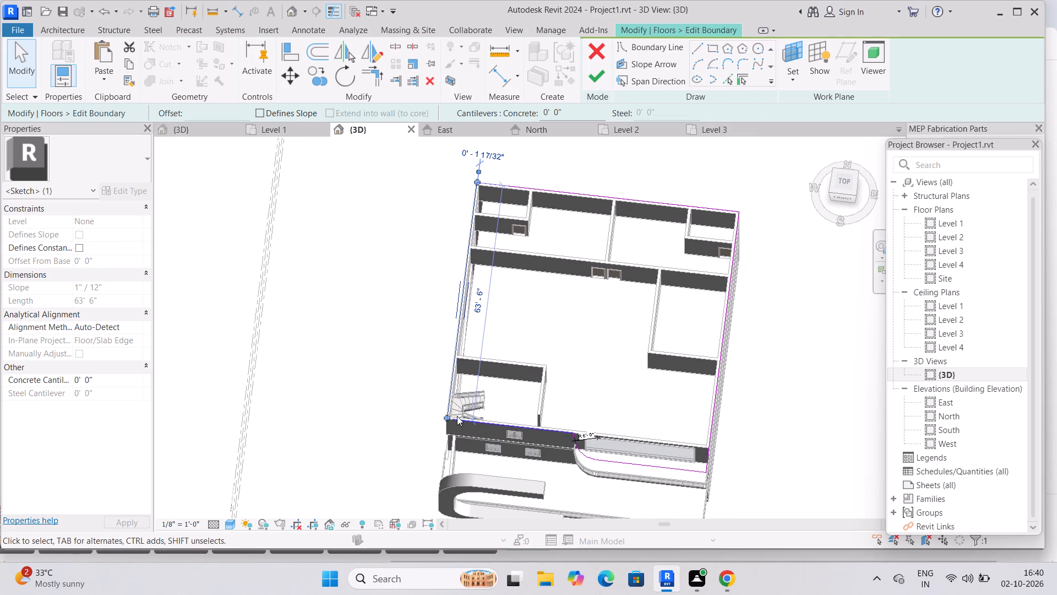
pyautogui.click(445, 418)
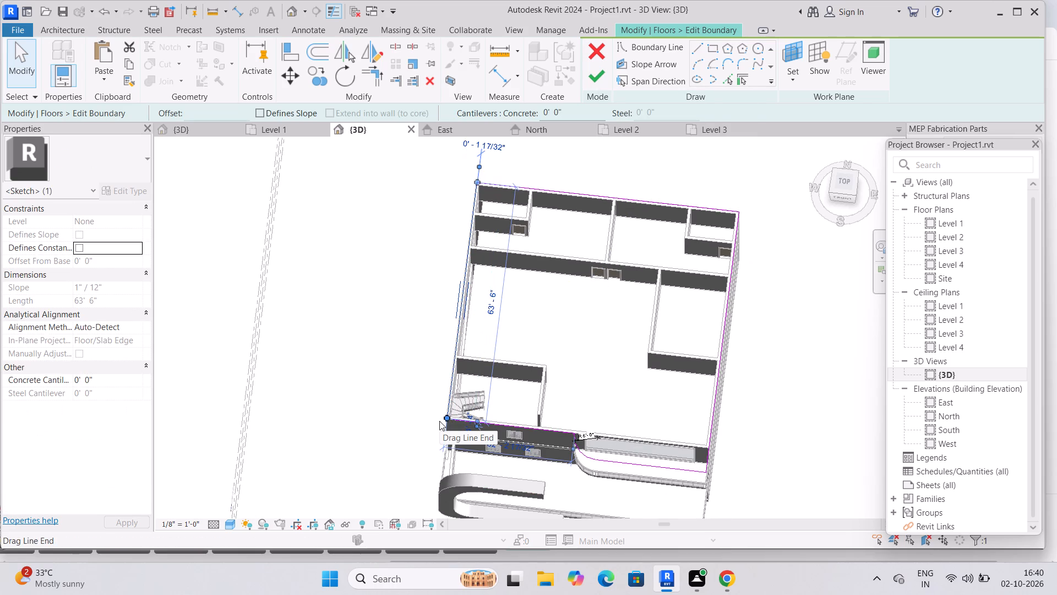
pyautogui.press('Down')
pyautogui.press('Down')
pyautogui.press('Down')
pyautogui.press('Down')
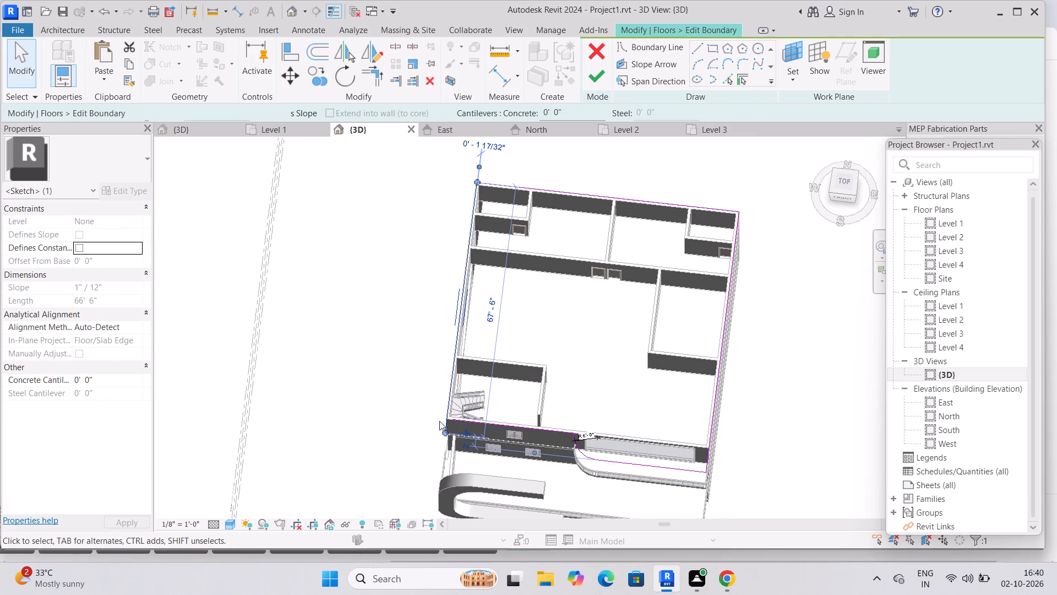
pyautogui.press('Down')
pyautogui.press('Down')
pyautogui.press('Down')
pyautogui.press('Down')
pyautogui.press('Down')
pyautogui.press('Down')
pyautogui.press('Down')
pyautogui.press('Down')
pyautogui.press('Down')
pyautogui.press('Down')
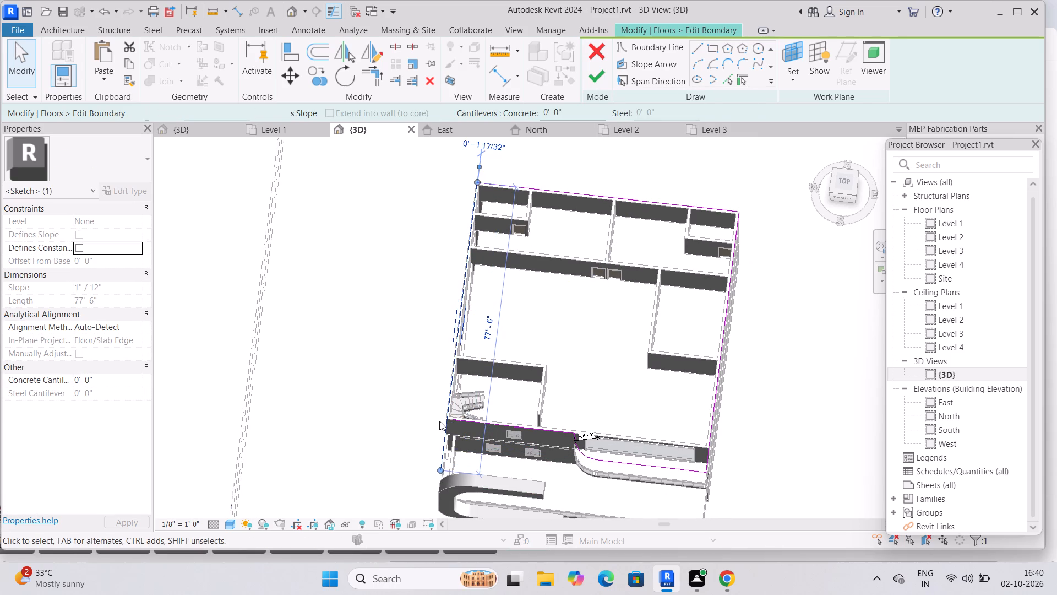
pyautogui.press('Down')
pyautogui.press('Down')
pyautogui.press('Down')
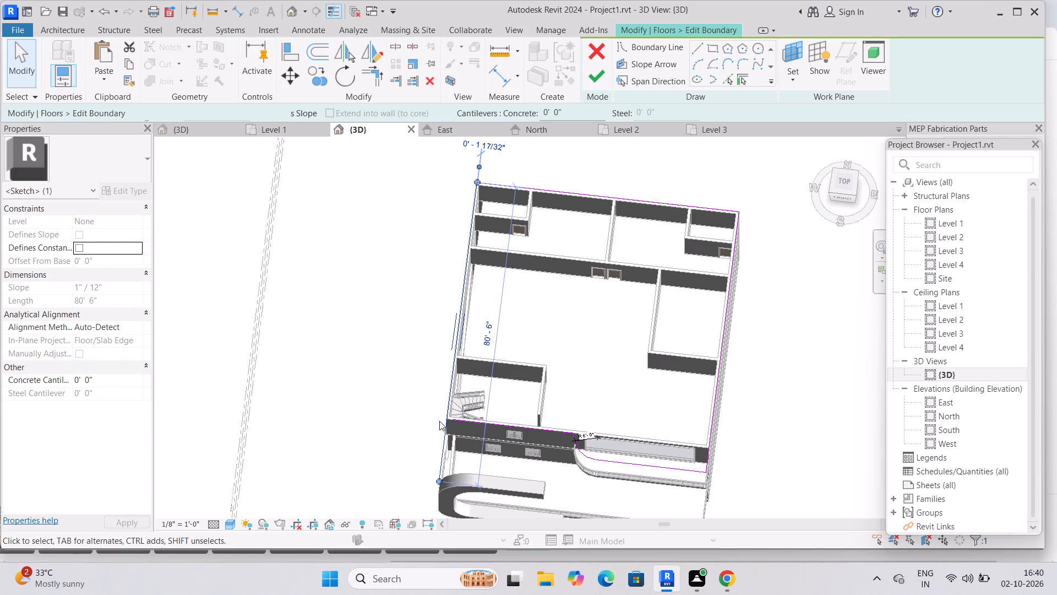
pyautogui.click(586, 480)
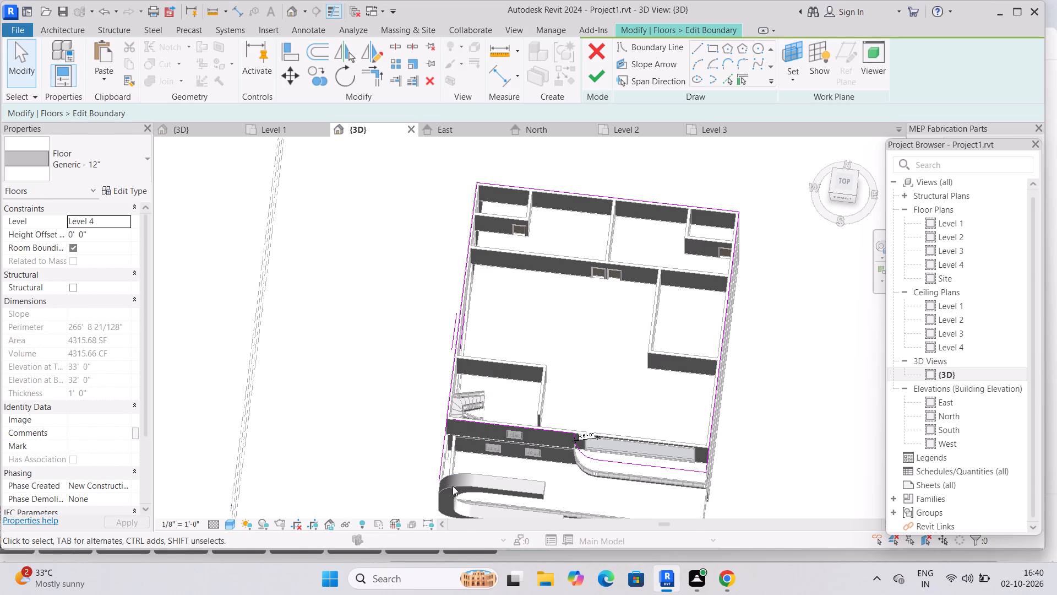
# Draw boundary lines from that front end along the extrusion's upper arm to its tip and back to the front wall line.
pyautogui.click(699, 52)
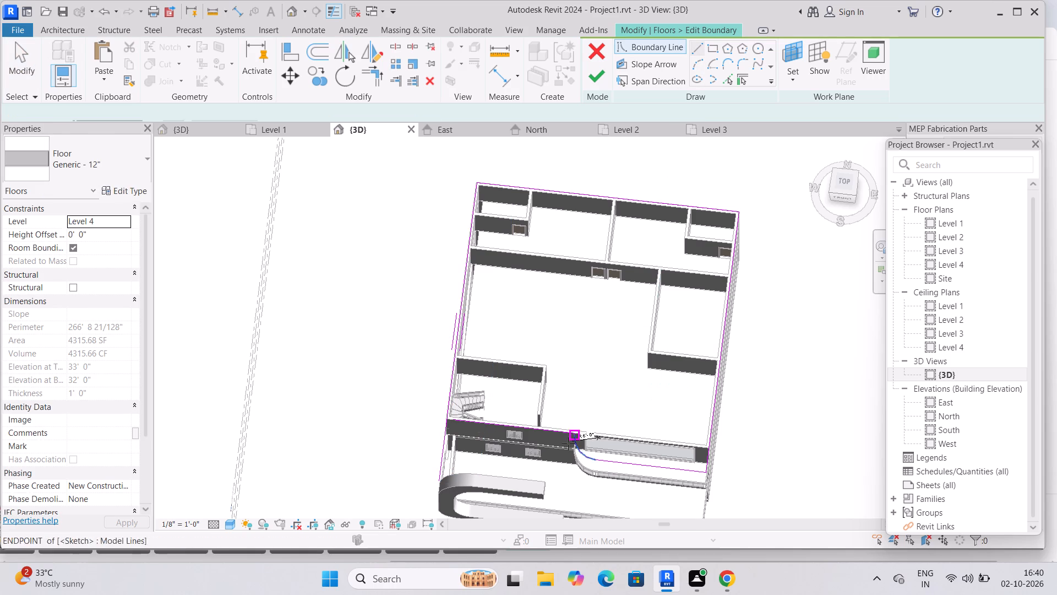
pyautogui.click(438, 483)
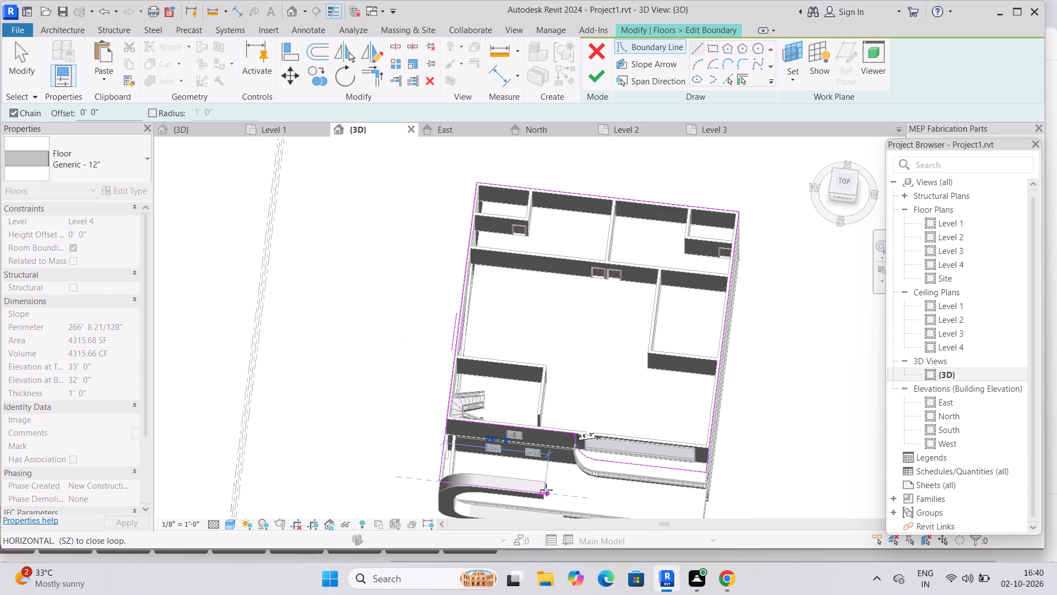
pyautogui.click(548, 490)
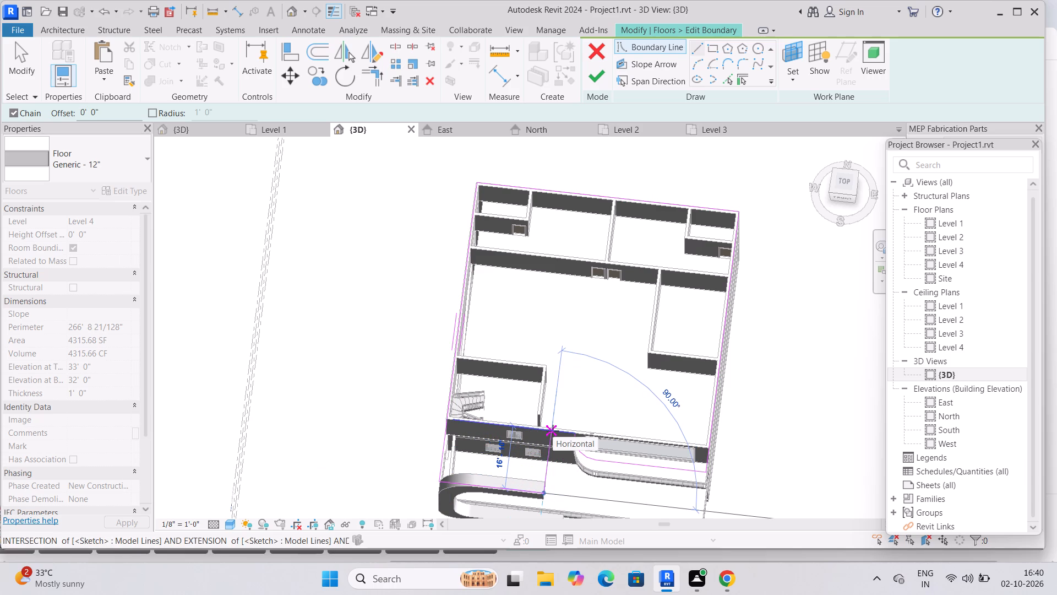
pyautogui.click(553, 431)
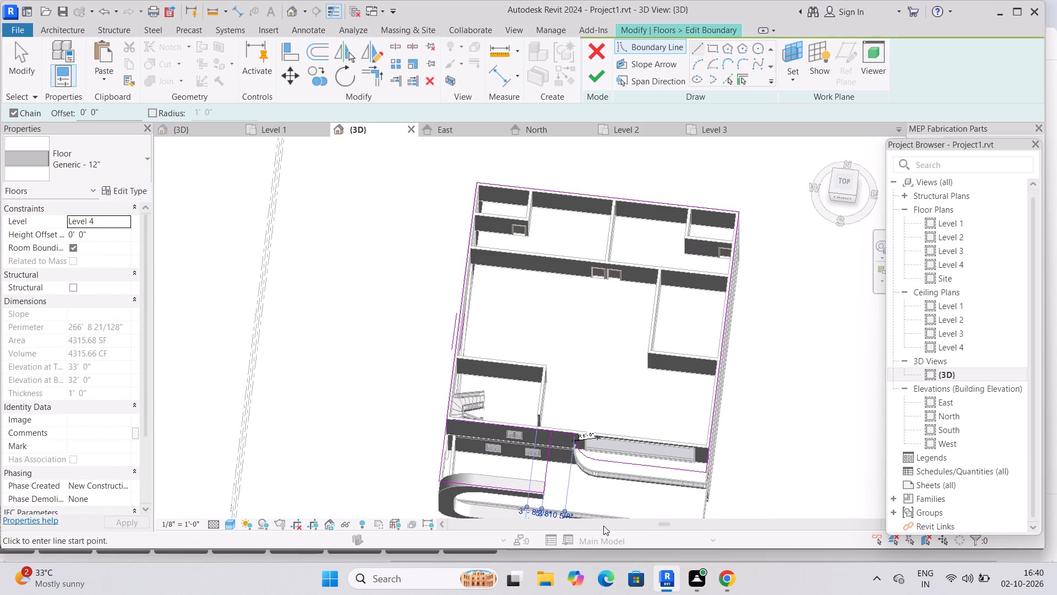
pyautogui.press('Escape')
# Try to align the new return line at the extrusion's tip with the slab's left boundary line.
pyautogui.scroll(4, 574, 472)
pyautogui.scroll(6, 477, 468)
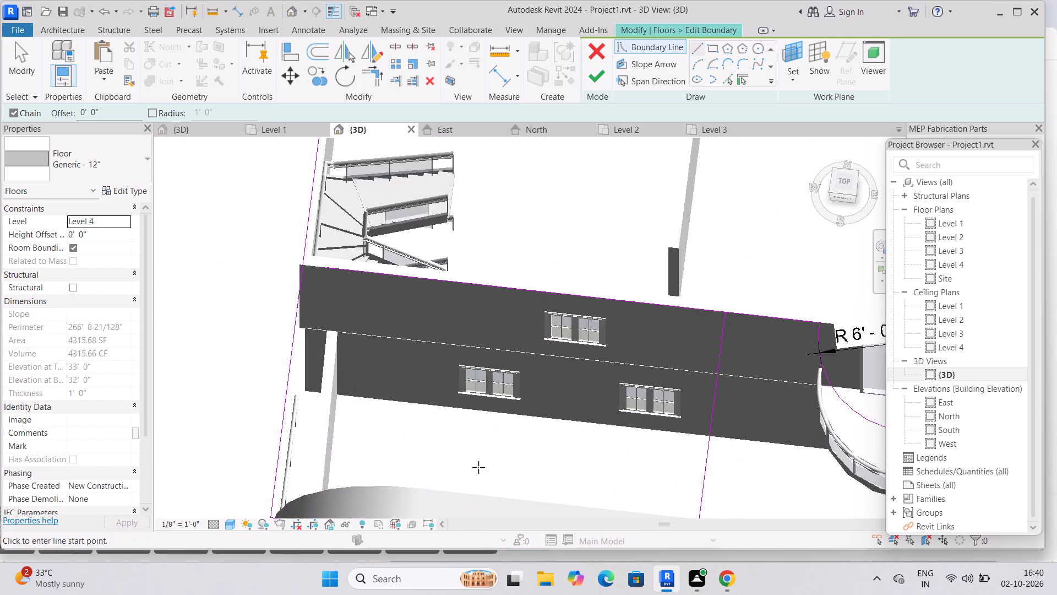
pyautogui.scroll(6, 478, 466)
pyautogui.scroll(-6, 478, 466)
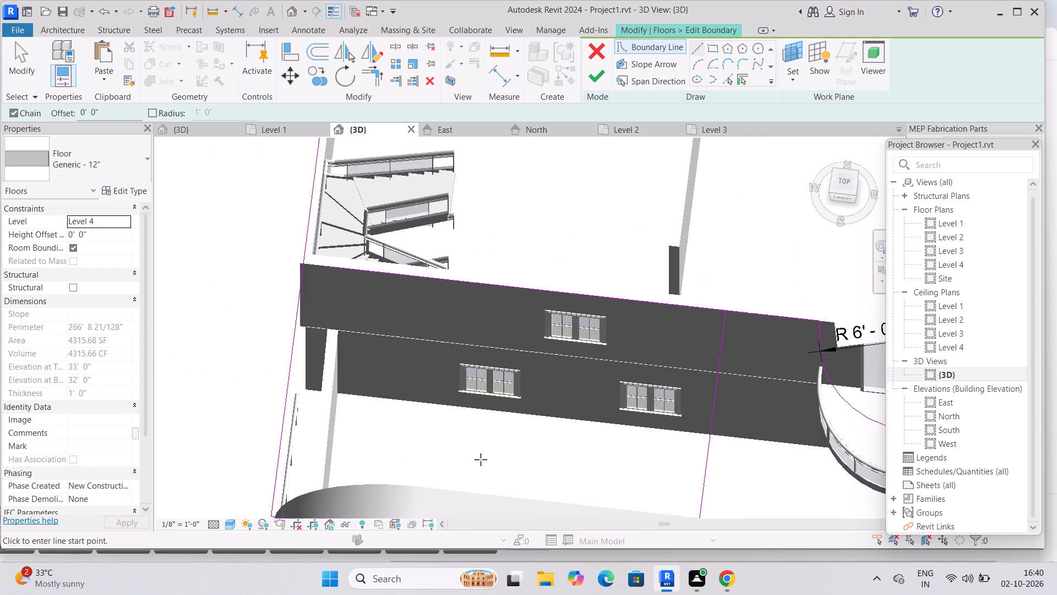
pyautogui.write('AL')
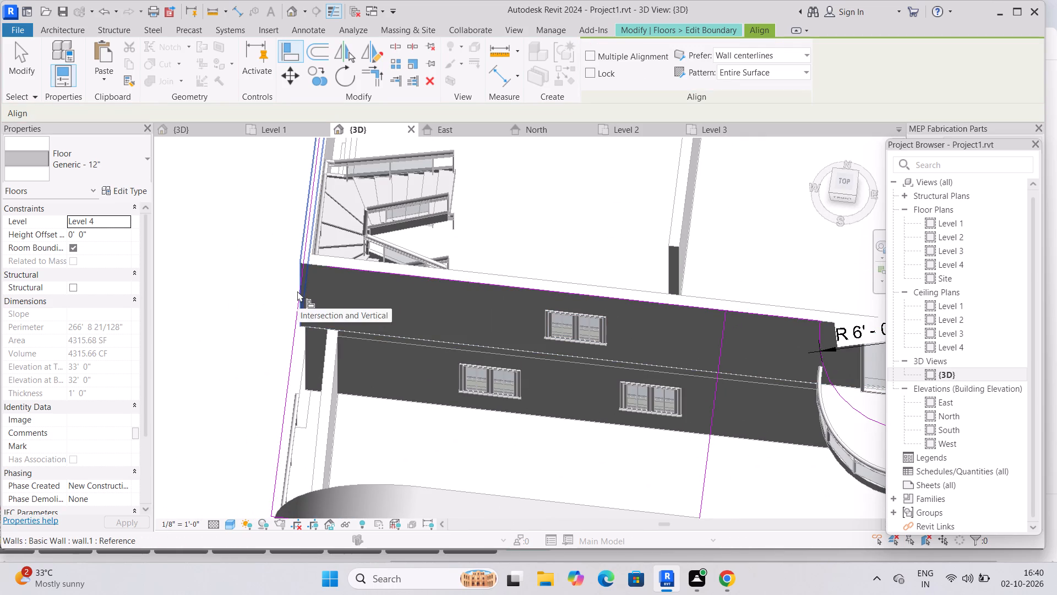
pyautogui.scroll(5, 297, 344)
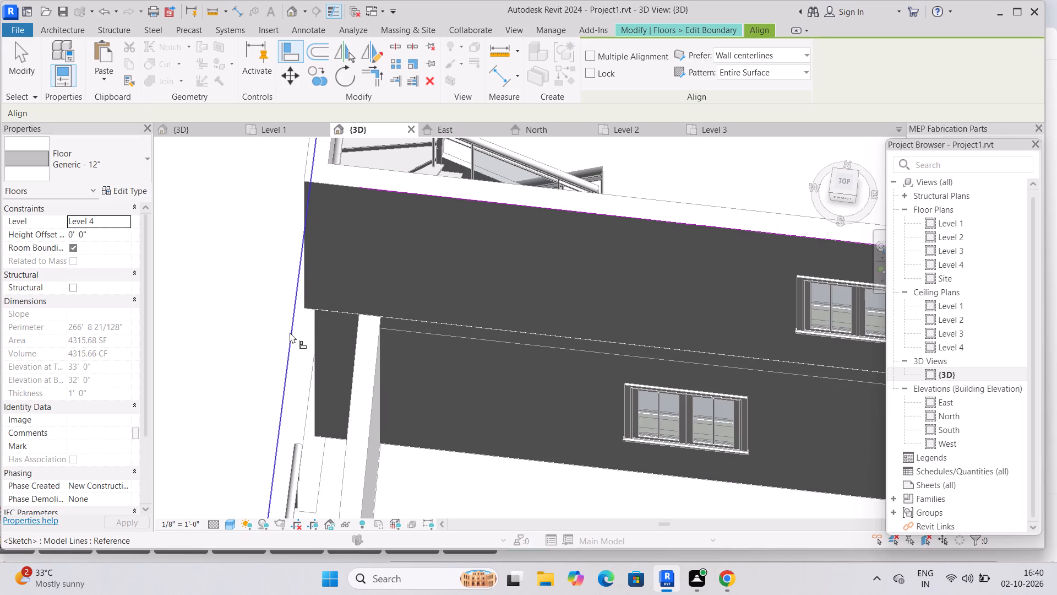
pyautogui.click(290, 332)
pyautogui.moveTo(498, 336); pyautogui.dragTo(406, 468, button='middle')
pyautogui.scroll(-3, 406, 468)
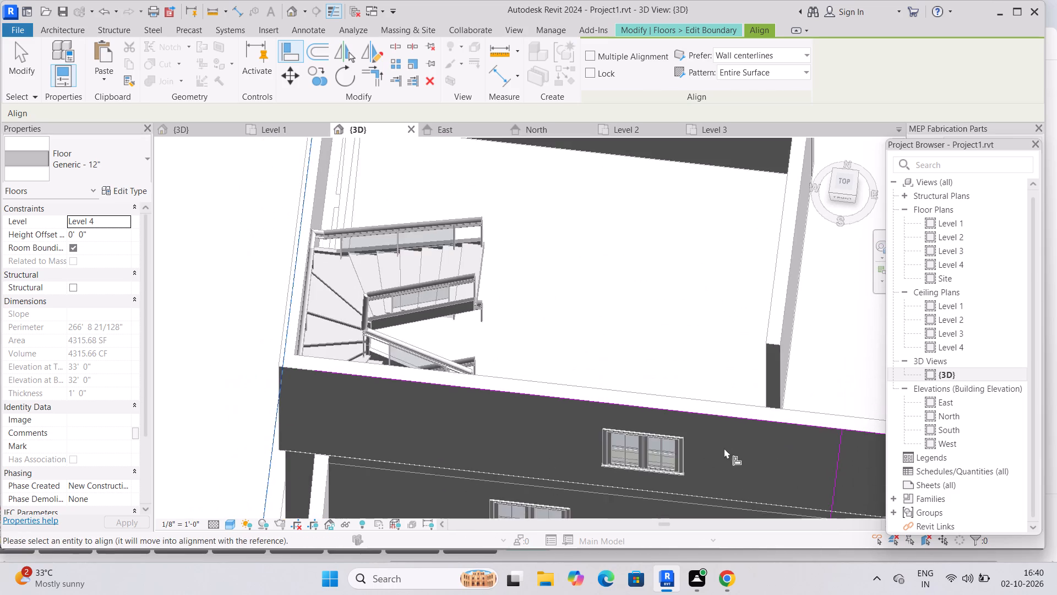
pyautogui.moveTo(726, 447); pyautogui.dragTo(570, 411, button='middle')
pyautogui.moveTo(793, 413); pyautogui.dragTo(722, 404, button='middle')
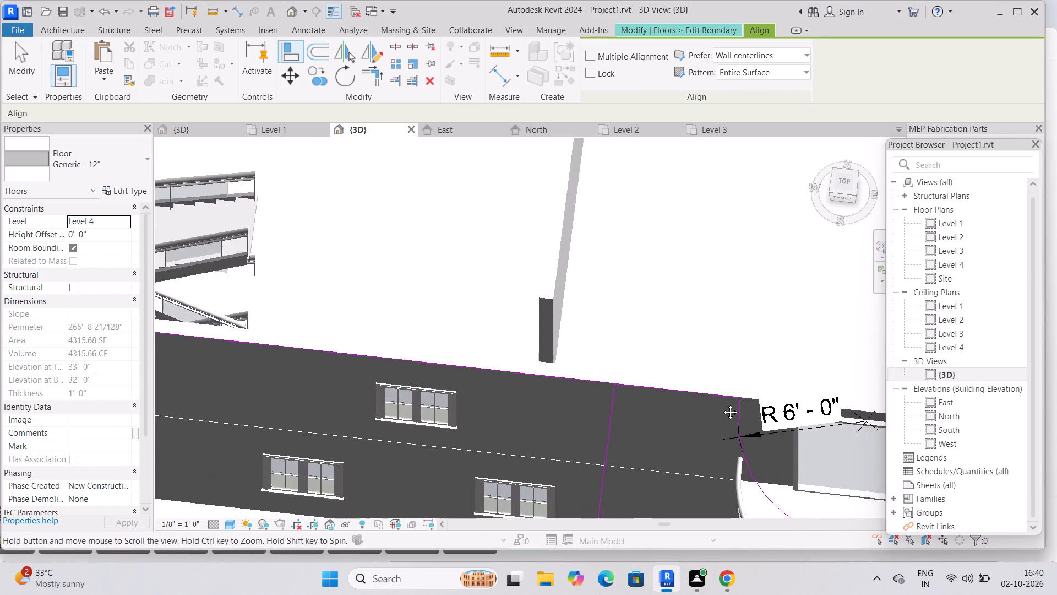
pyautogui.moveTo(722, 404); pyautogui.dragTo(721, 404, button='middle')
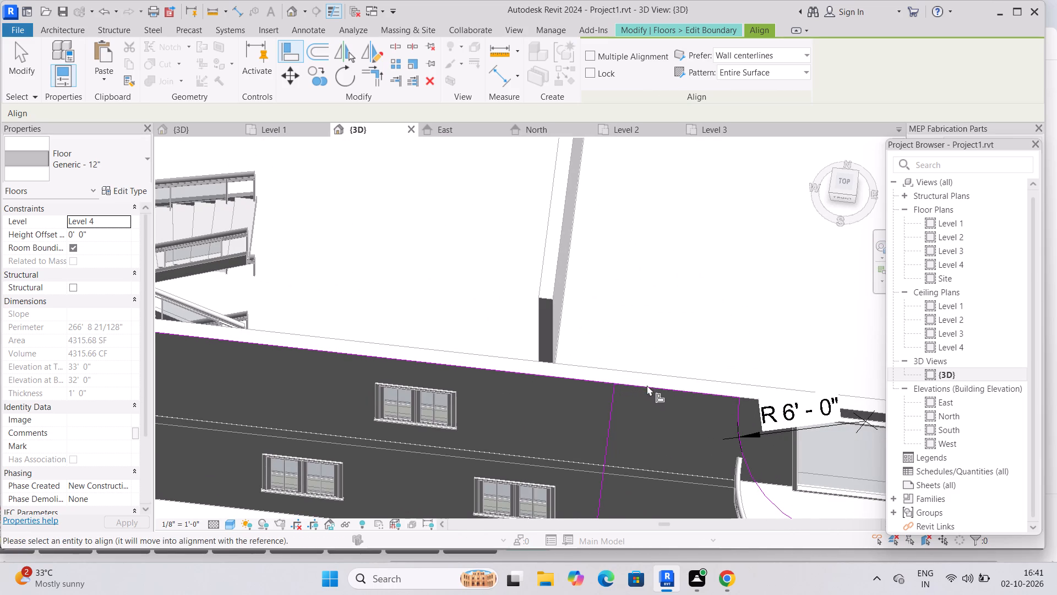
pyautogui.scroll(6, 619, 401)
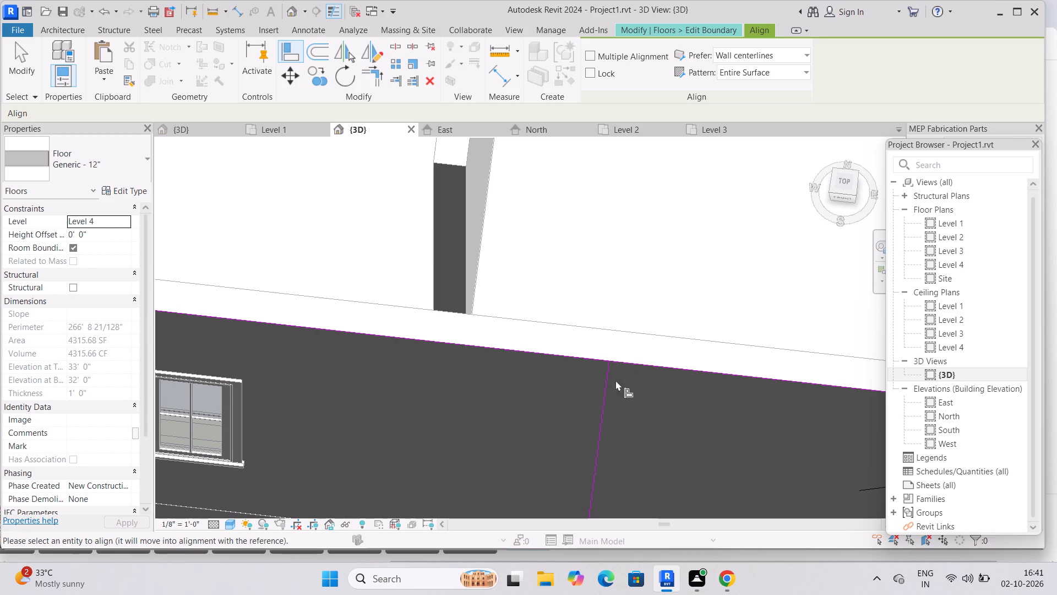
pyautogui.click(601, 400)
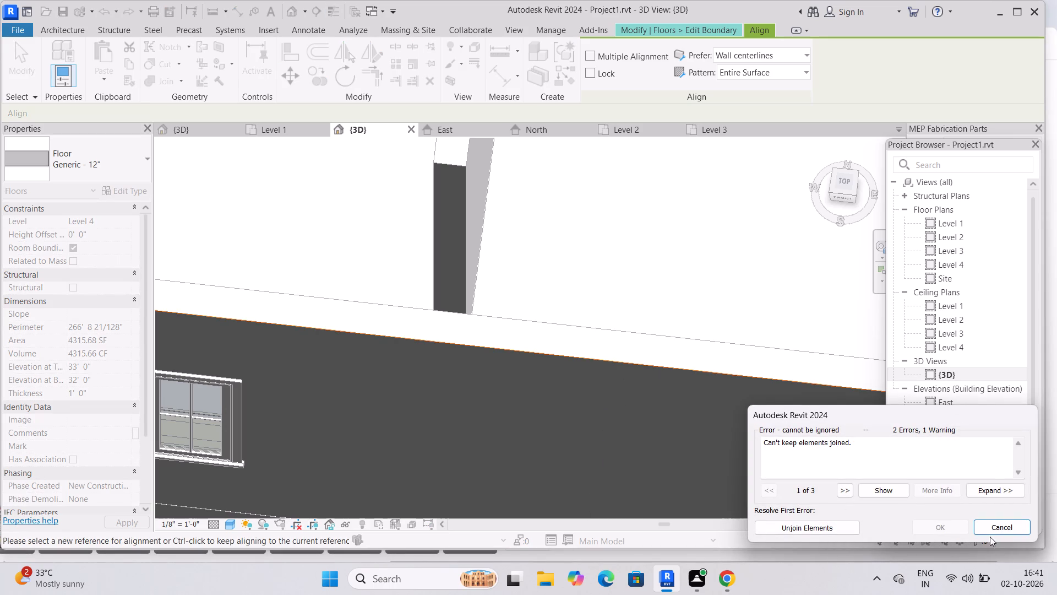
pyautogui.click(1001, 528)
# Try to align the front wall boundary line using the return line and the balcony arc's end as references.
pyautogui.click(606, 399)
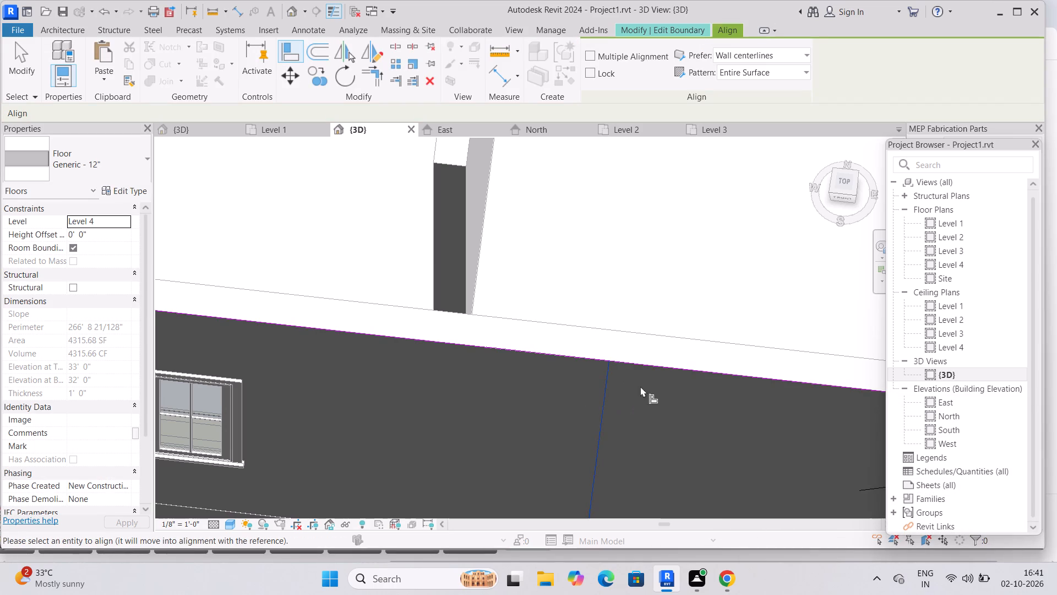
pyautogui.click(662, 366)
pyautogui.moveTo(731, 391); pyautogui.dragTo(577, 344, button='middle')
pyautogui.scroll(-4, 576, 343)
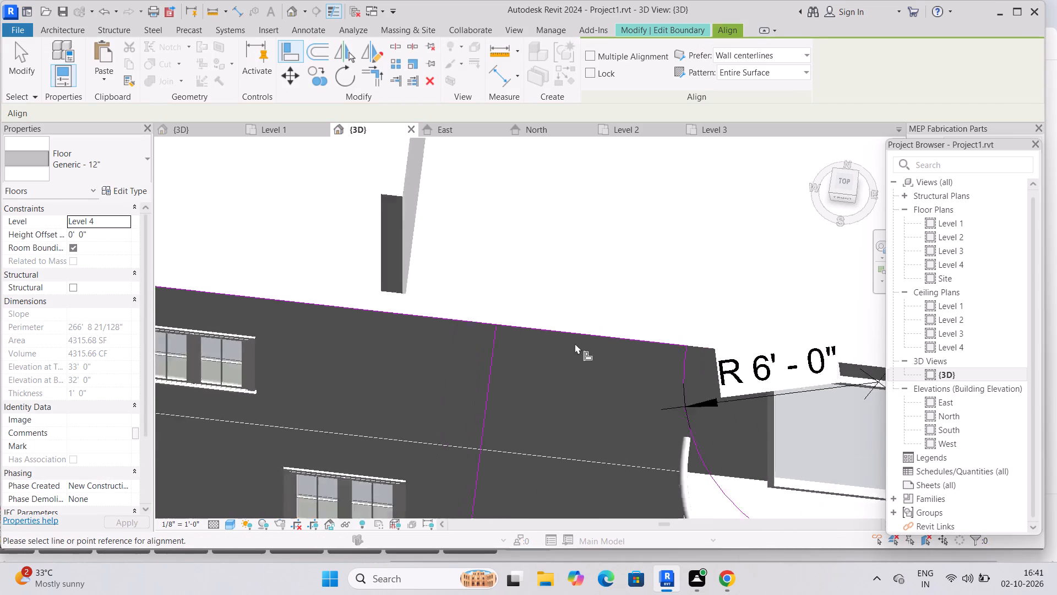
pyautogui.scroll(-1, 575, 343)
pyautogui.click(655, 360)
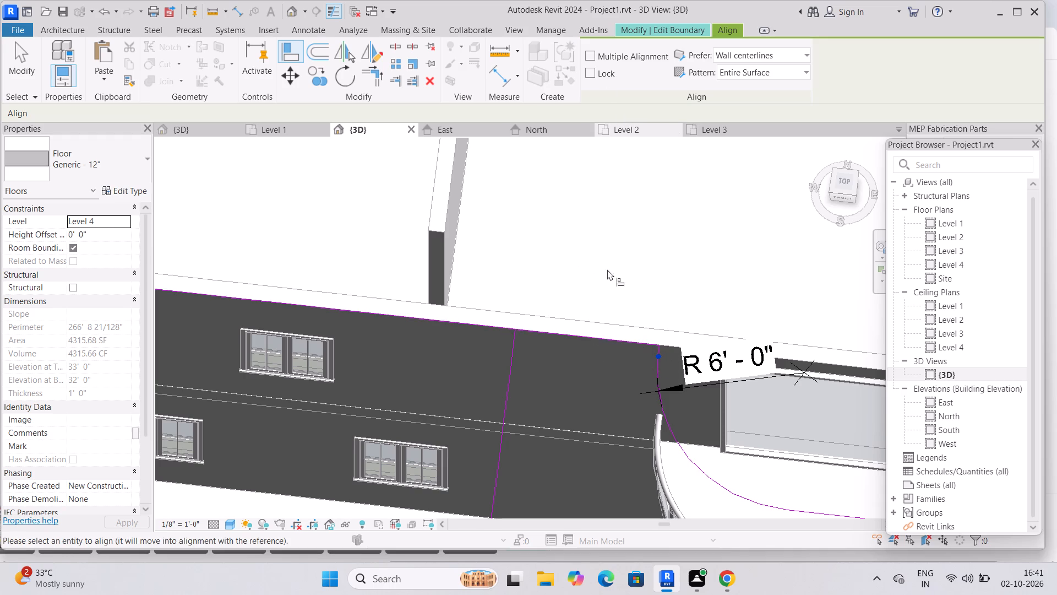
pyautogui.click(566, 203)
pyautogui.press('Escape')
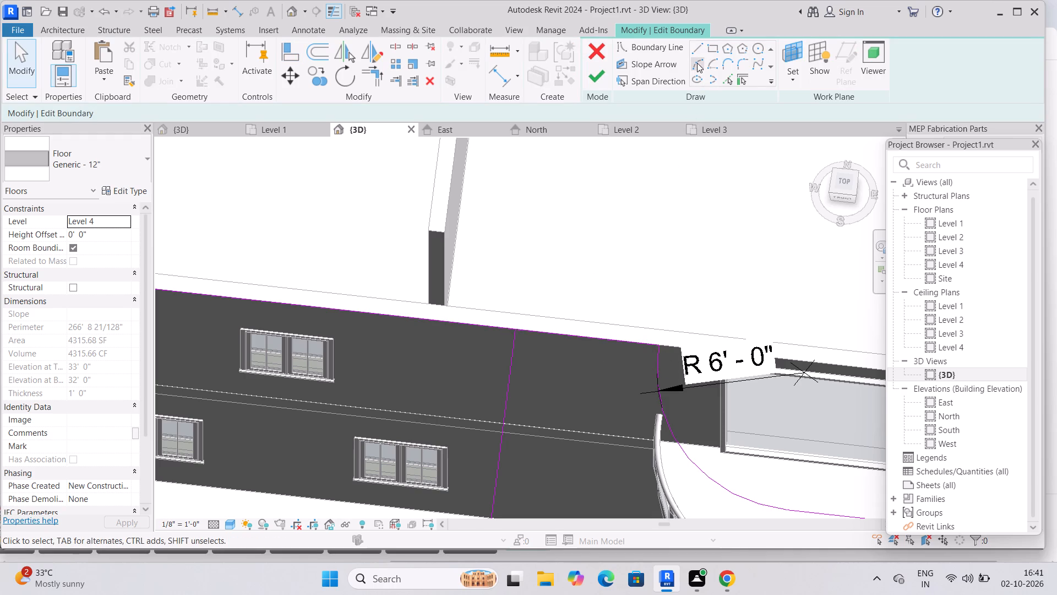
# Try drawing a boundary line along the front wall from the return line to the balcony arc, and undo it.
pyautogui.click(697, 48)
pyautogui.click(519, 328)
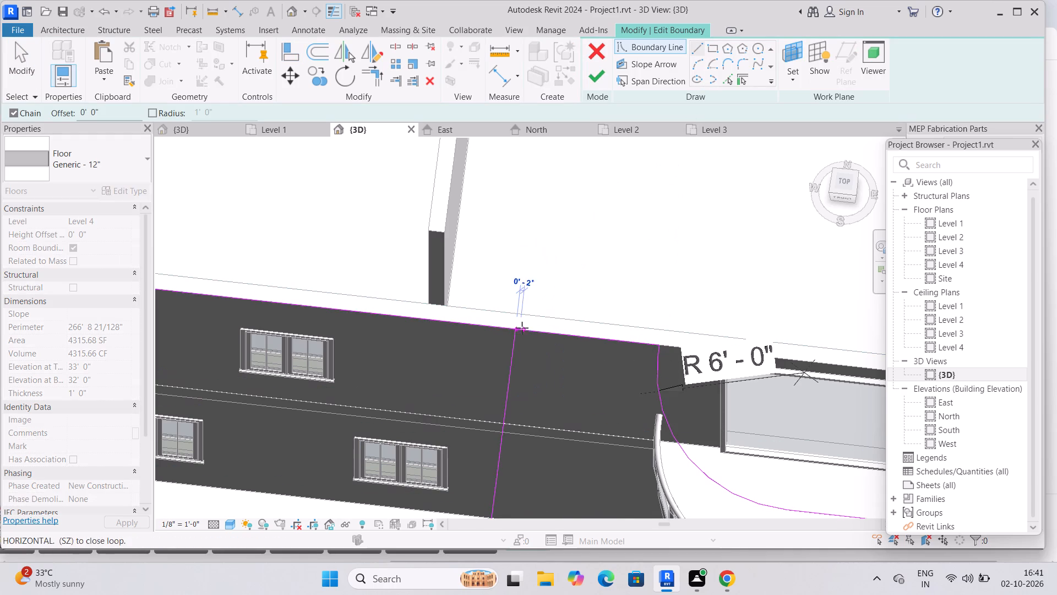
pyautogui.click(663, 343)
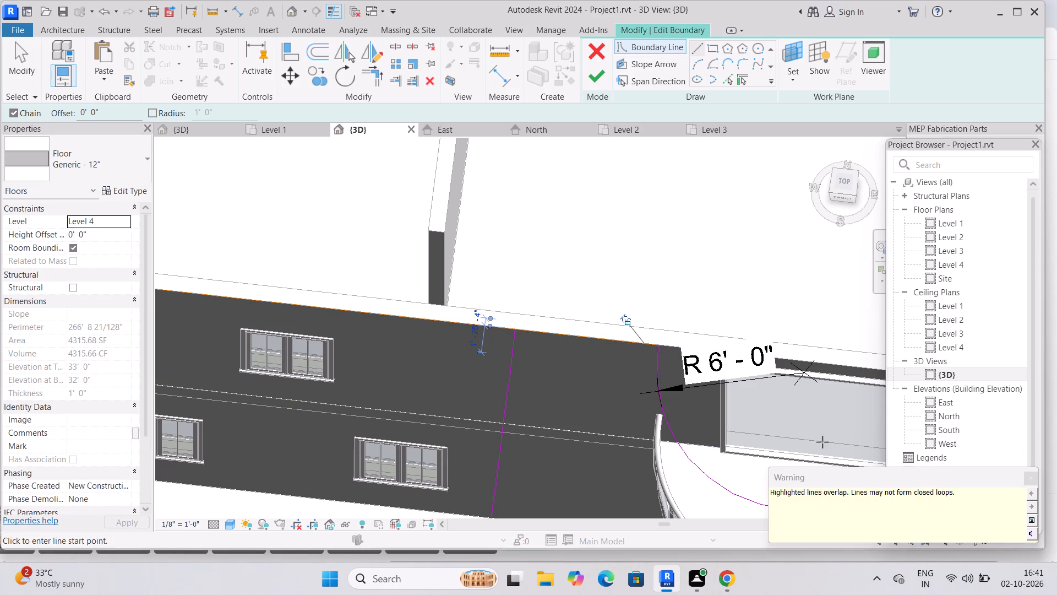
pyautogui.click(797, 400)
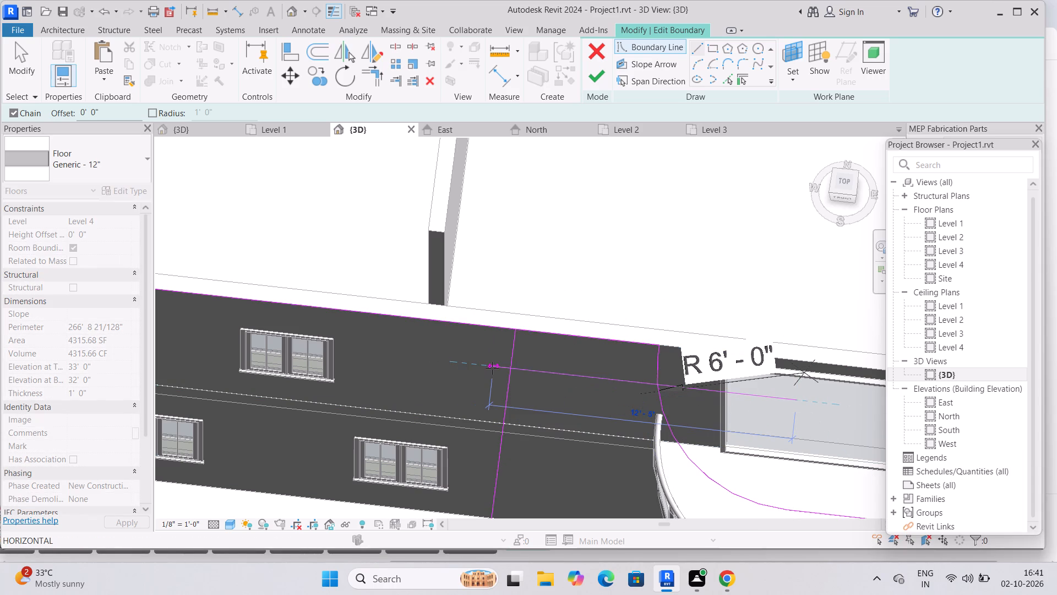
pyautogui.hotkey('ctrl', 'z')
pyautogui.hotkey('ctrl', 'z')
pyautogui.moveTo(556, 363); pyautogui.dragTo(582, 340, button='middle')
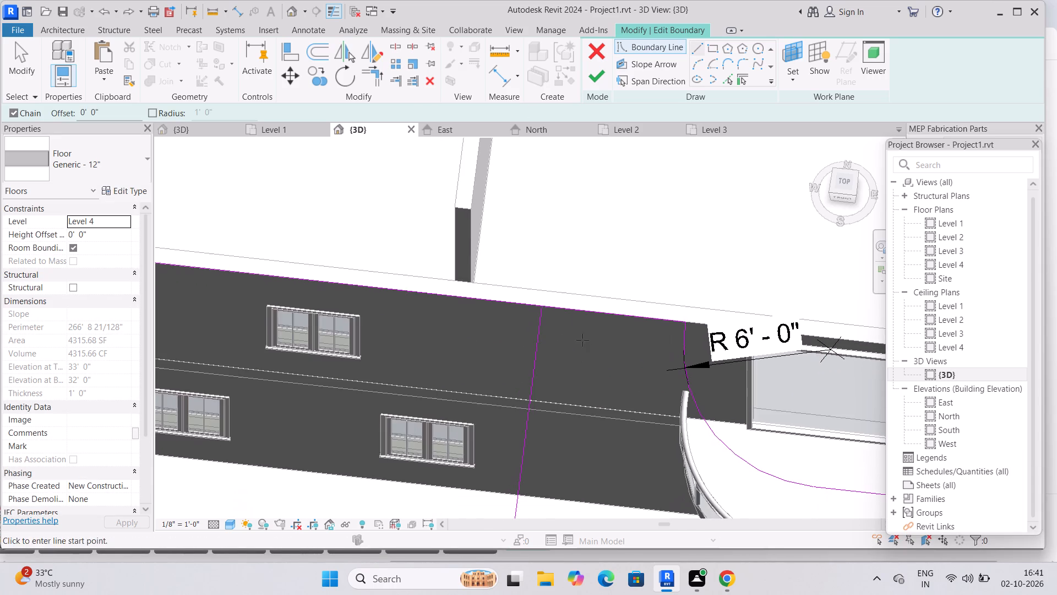
# Undo the return line and redraw it about 16'-10" long from the front wall boundary line to the end of the extrusion-arm line.
pyautogui.hotkey('ctrl', 'z')
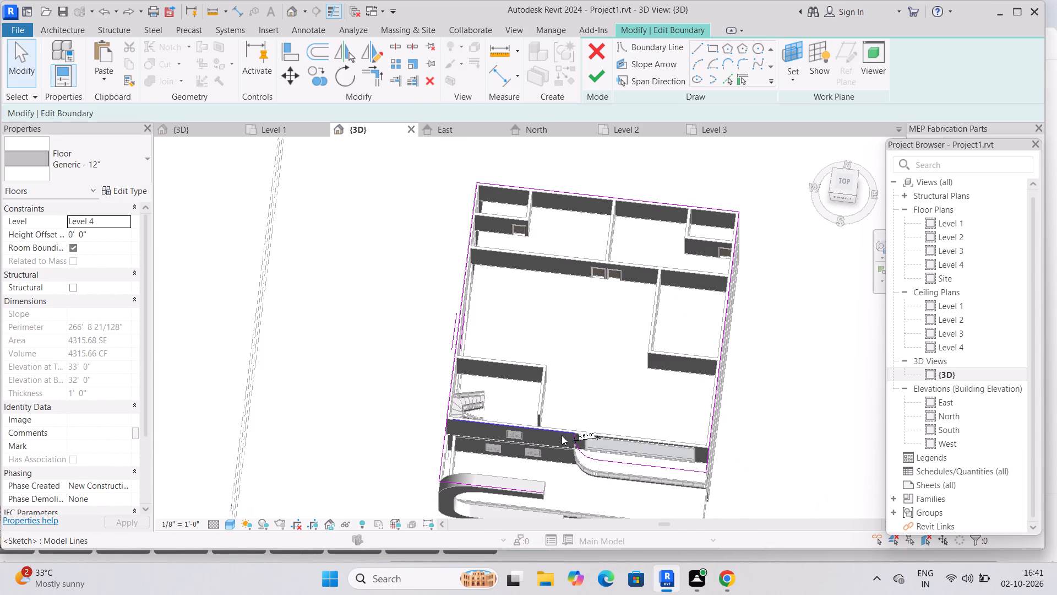
pyautogui.click(700, 48)
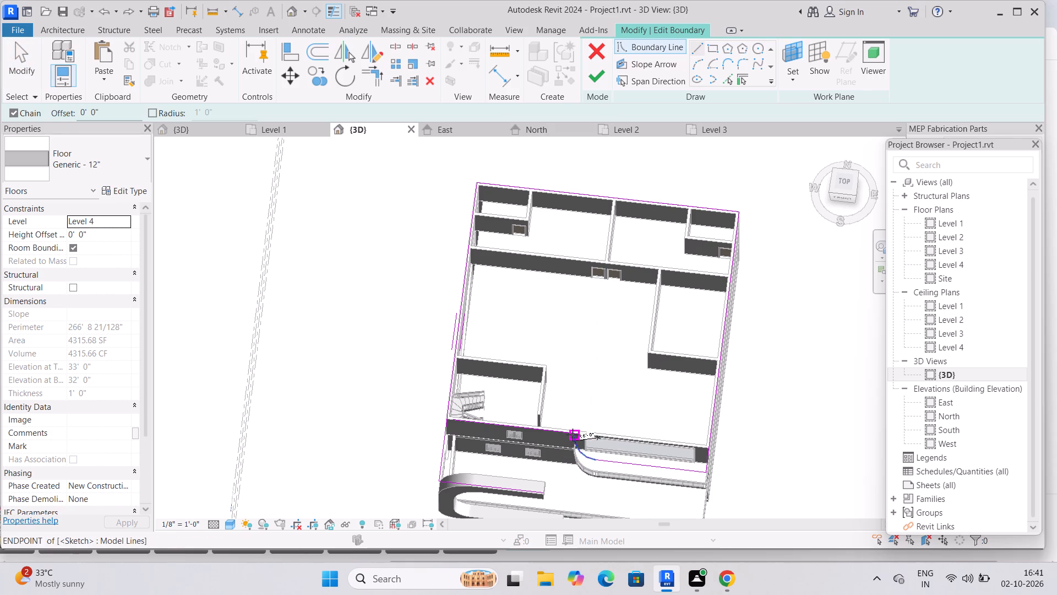
pyautogui.scroll(6, 562, 437)
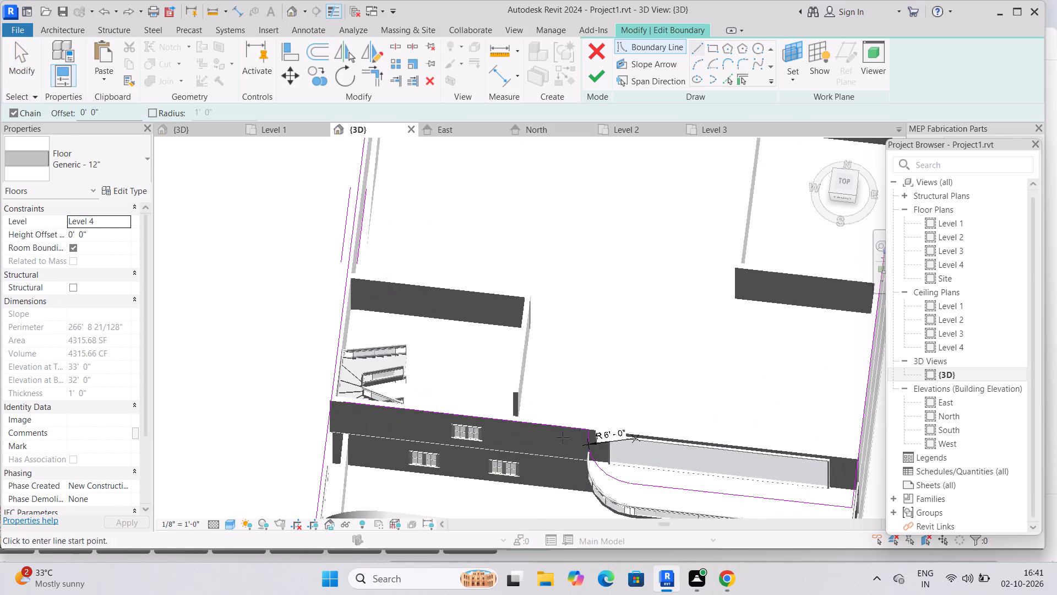
pyautogui.scroll(4, 563, 437)
pyautogui.moveTo(555, 425); pyautogui.dragTo(568, 330, button='middle')
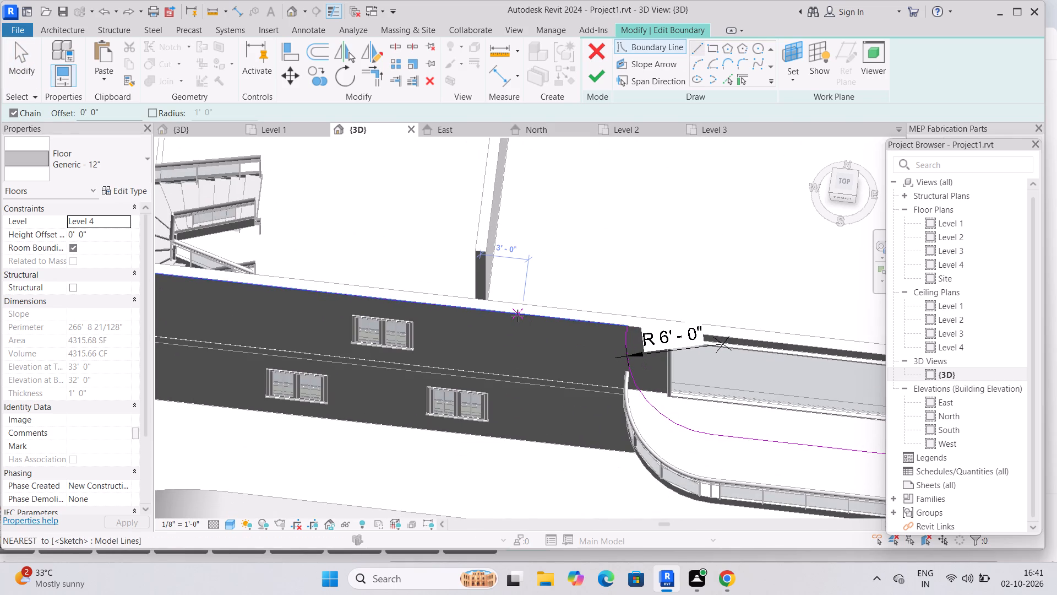
pyautogui.click(517, 312)
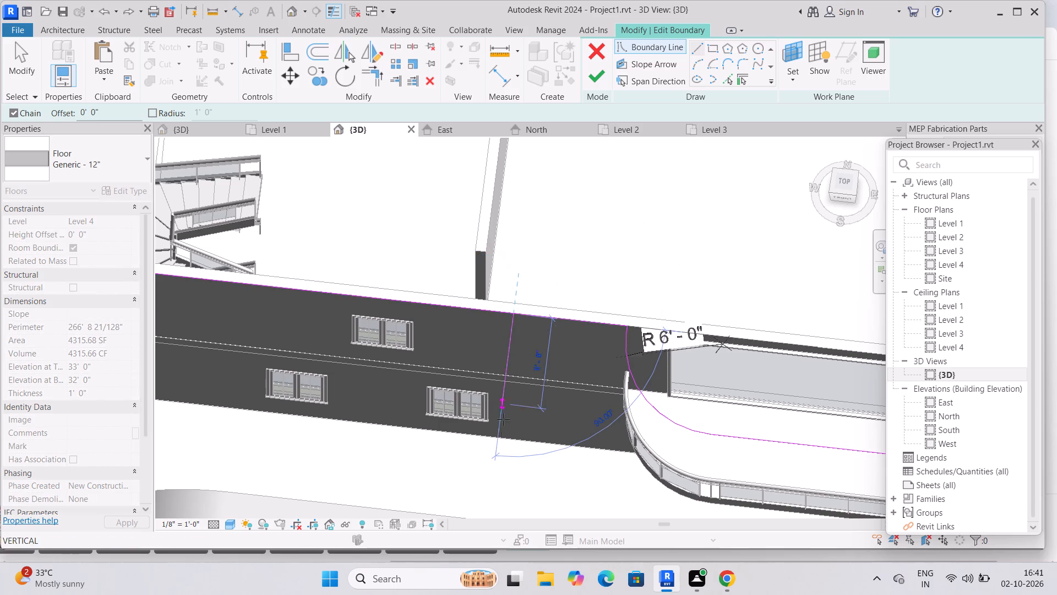
pyautogui.moveTo(495, 451); pyautogui.dragTo(536, 324, button='middle')
pyautogui.scroll(-4, 538, 321)
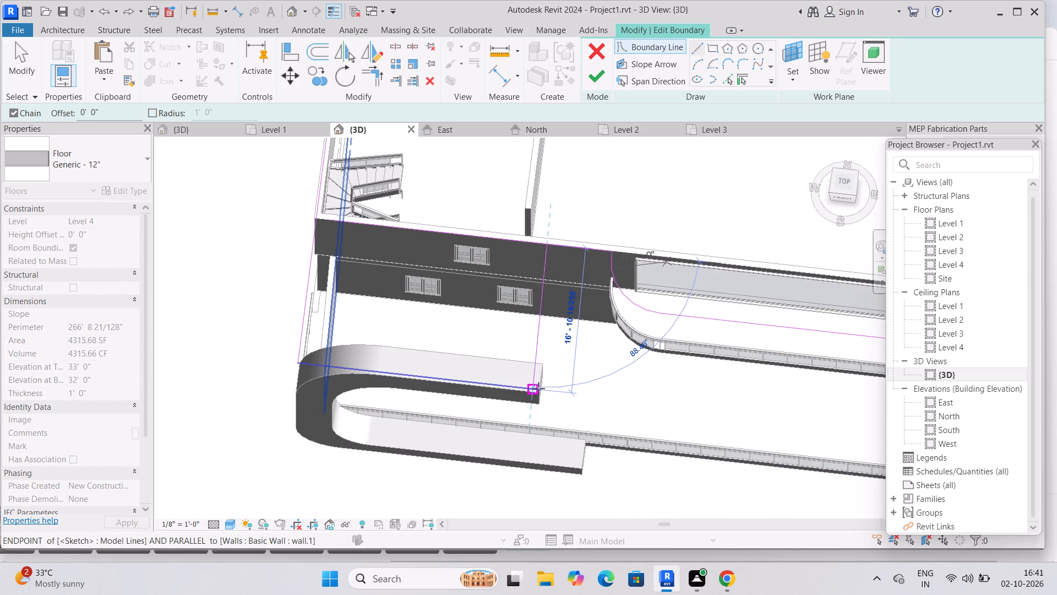
pyautogui.click(538, 393)
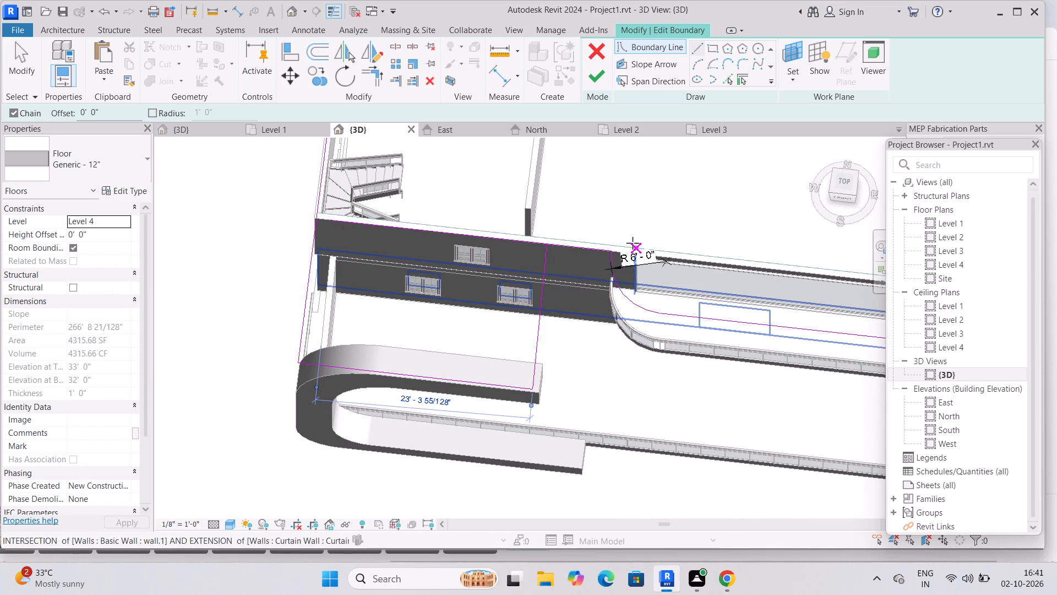
# Shorten the front wall boundary line to about 7'-1", spanning only from the return line to the balcony arc, and finish the slab boundary.
pyautogui.click(602, 80)
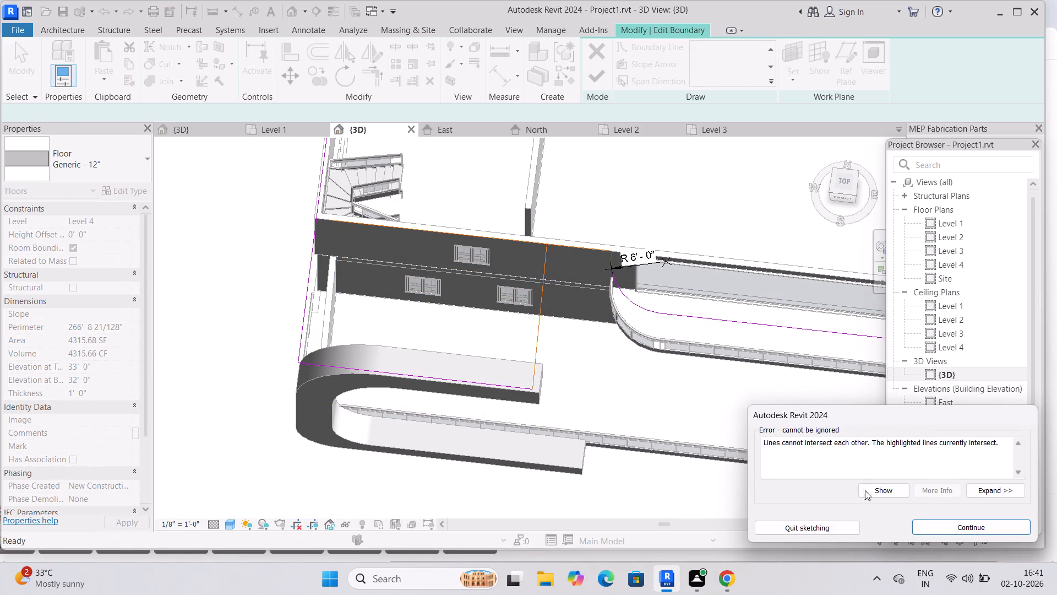
pyautogui.click(942, 527)
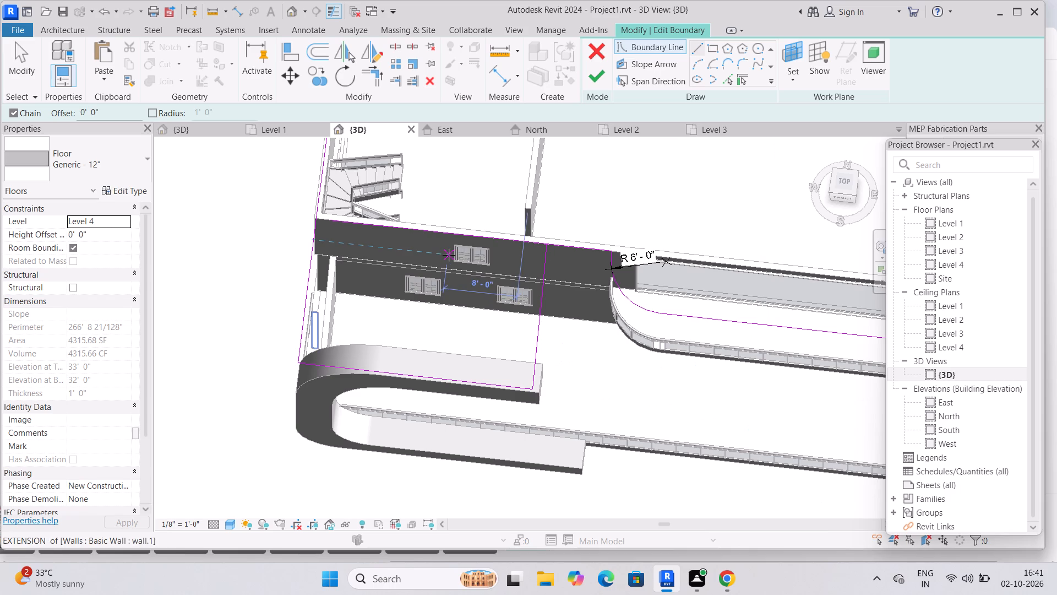
pyautogui.press('Escape')
pyautogui.click(438, 231)
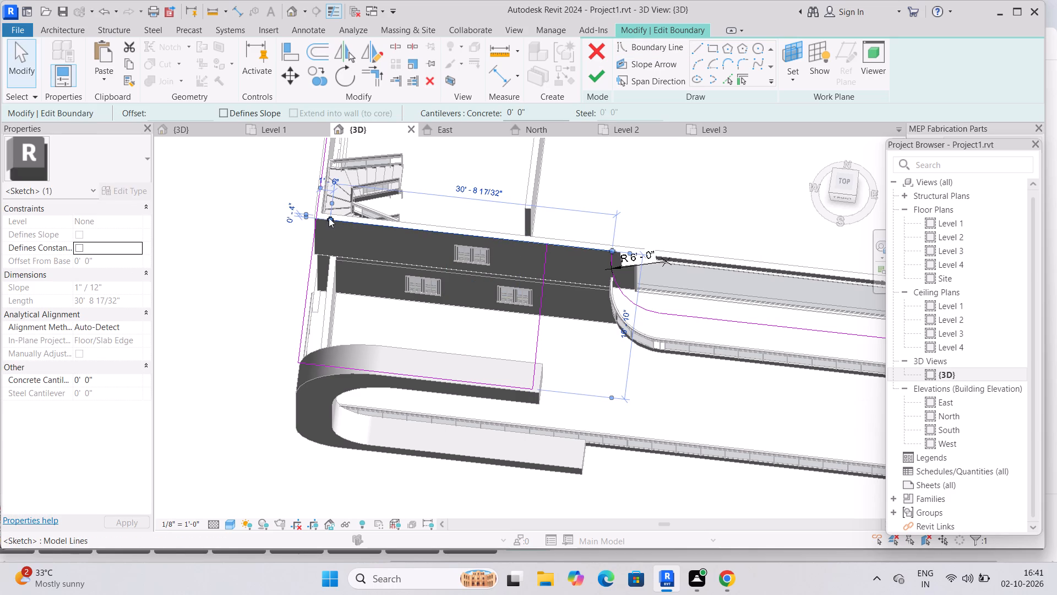
pyautogui.moveTo(329, 219); pyautogui.dragTo(523, 259)
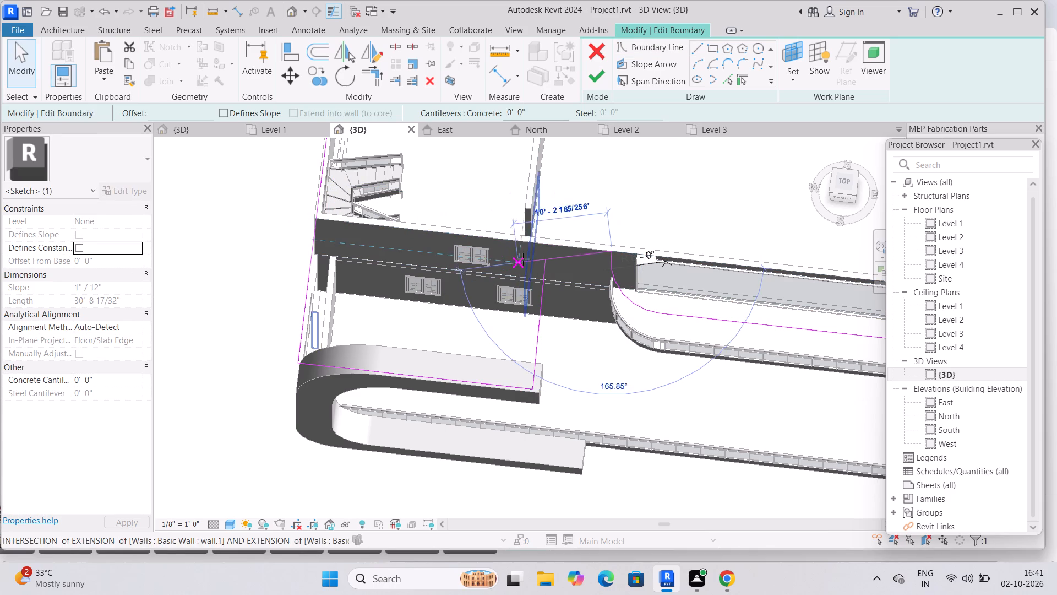
pyautogui.moveTo(523, 259); pyautogui.dragTo(547, 245)
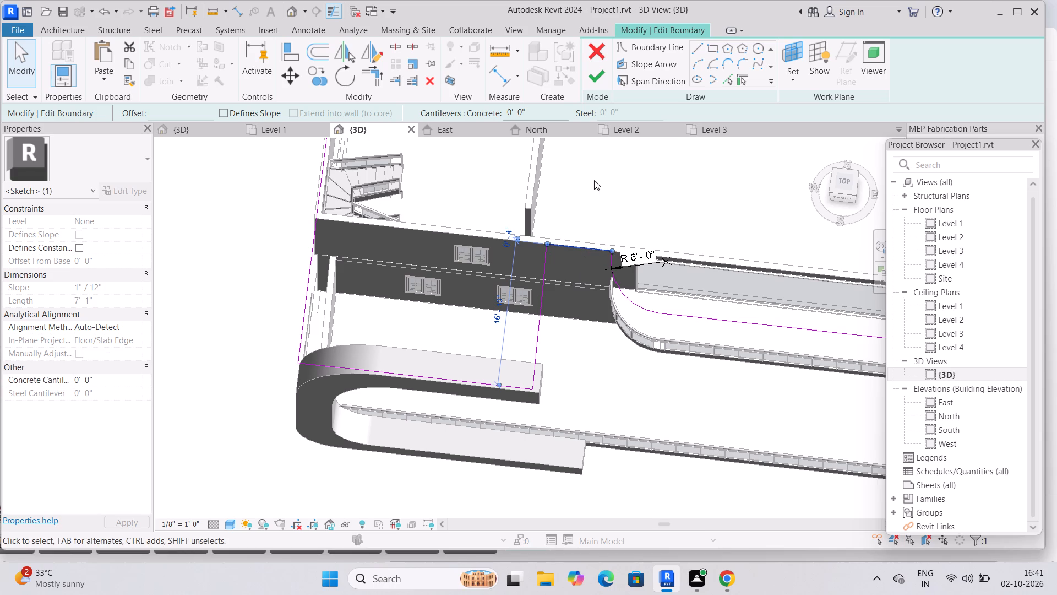
pyautogui.click(593, 80)
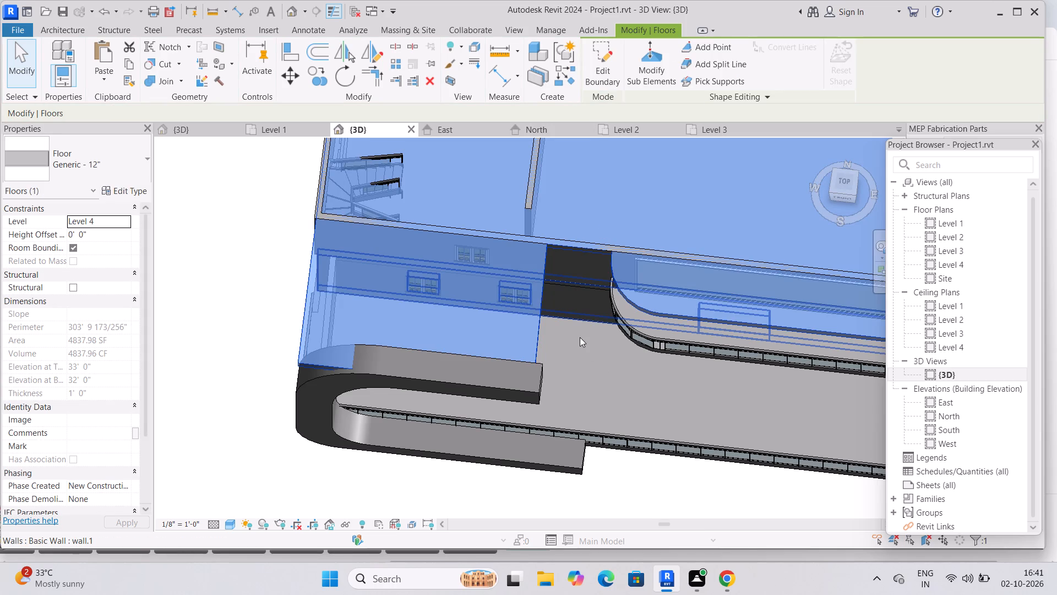
# Examine how the reshaped top slab and the Level 2 front and side walls meet the C-shaped extrusion.
pyautogui.moveTo(588, 425); pyautogui.dragTo(608, 416, button='middle')
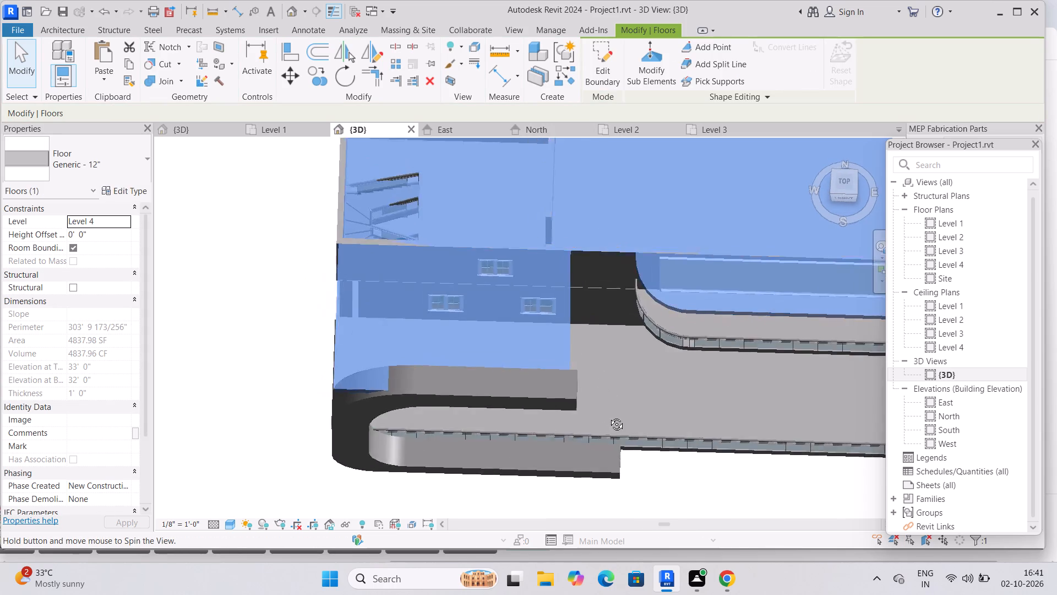
pyautogui.moveTo(608, 416); pyautogui.dragTo(618, 296, button='middle')
pyautogui.click(612, 345)
pyautogui.keyDown('shift'); pyautogui.moveTo(629, 347); pyautogui.dragTo(577, 260, button='middle'); pyautogui.keyUp('shift')
pyautogui.moveTo(585, 306); pyautogui.dragTo(599, 271, button='middle')
pyautogui.moveTo(605, 310); pyautogui.dragTo(591, 452, button='middle')
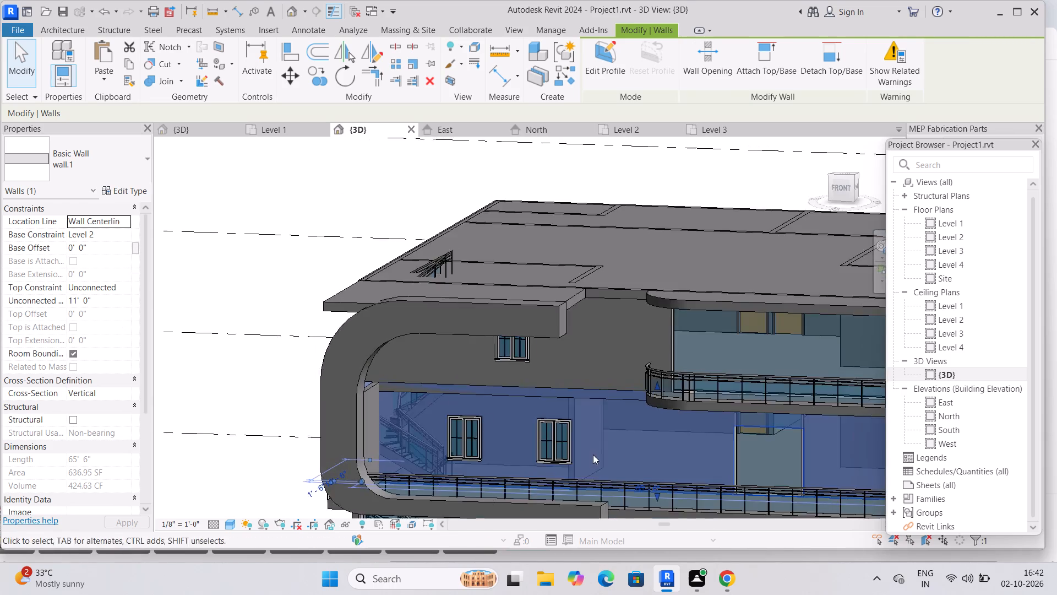
pyautogui.moveTo(597, 453); pyautogui.dragTo(630, 400, button='middle')
pyautogui.moveTo(655, 414); pyautogui.dragTo(786, 448, button='middle')
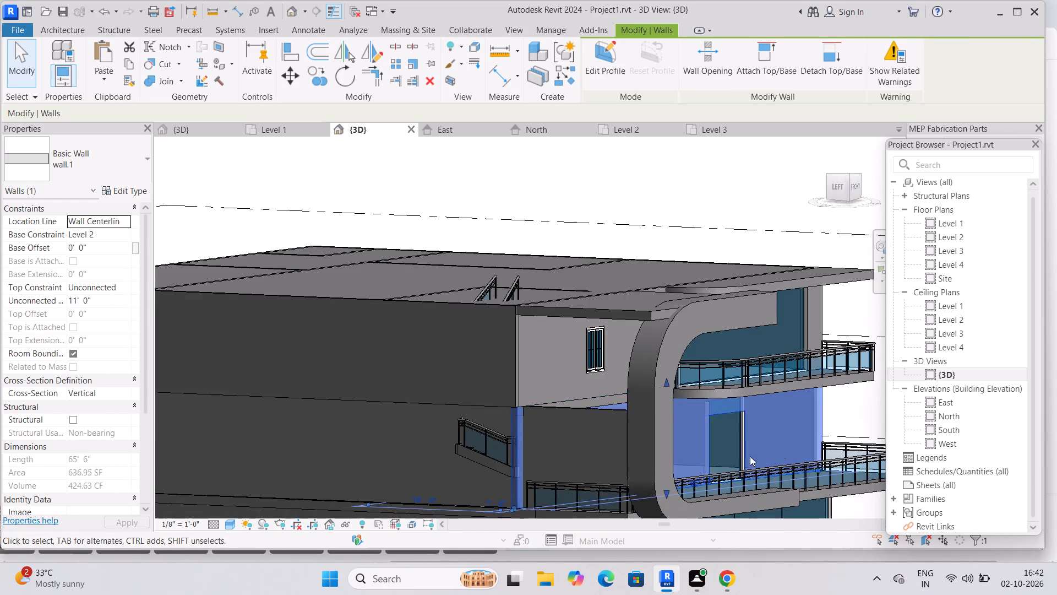
pyautogui.keyDown('shift'); pyautogui.moveTo(702, 452); pyautogui.dragTo(748, 453, button='middle'); pyautogui.keyUp('shift')
pyautogui.moveTo(696, 425); pyautogui.dragTo(676, 421, button='middle')
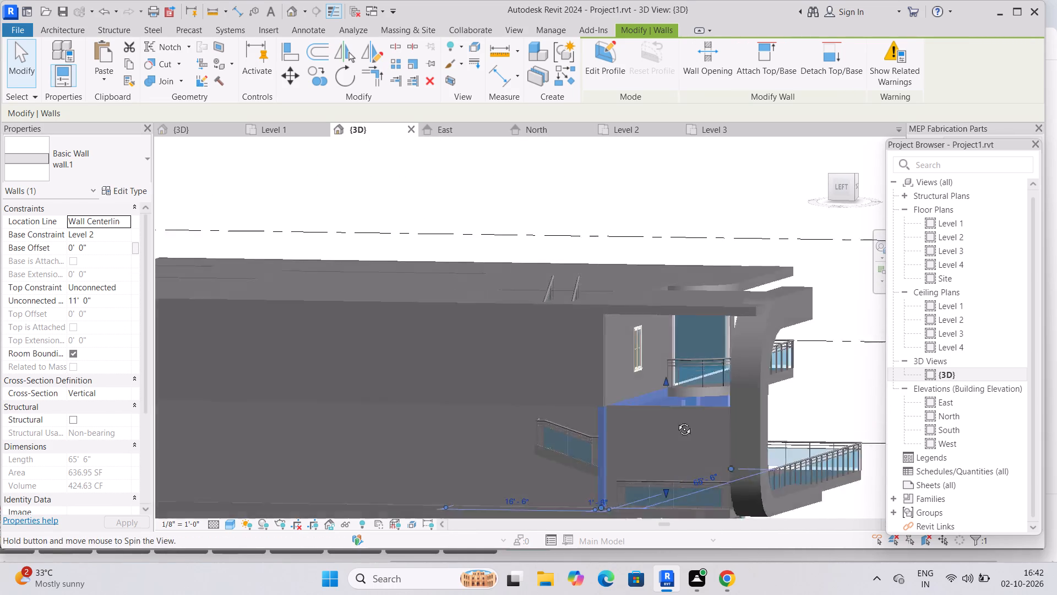
pyautogui.moveTo(676, 421); pyautogui.dragTo(667, 419, button='middle')
pyautogui.click(622, 409)
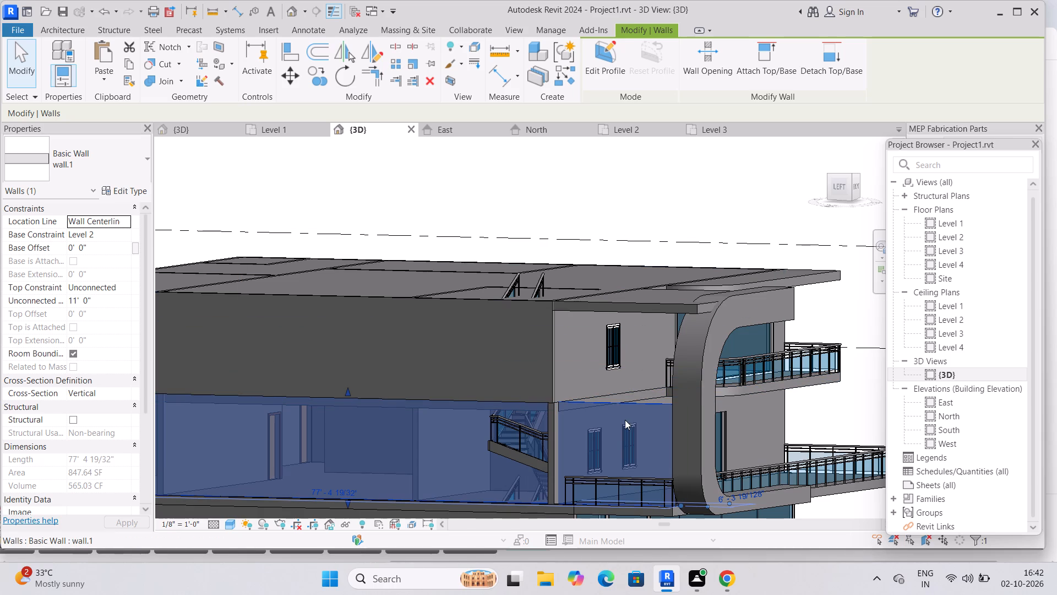
pyautogui.keyDown('shift'); pyautogui.moveTo(620, 435); pyautogui.dragTo(652, 453, button='middle'); pyautogui.keyUp('shift')
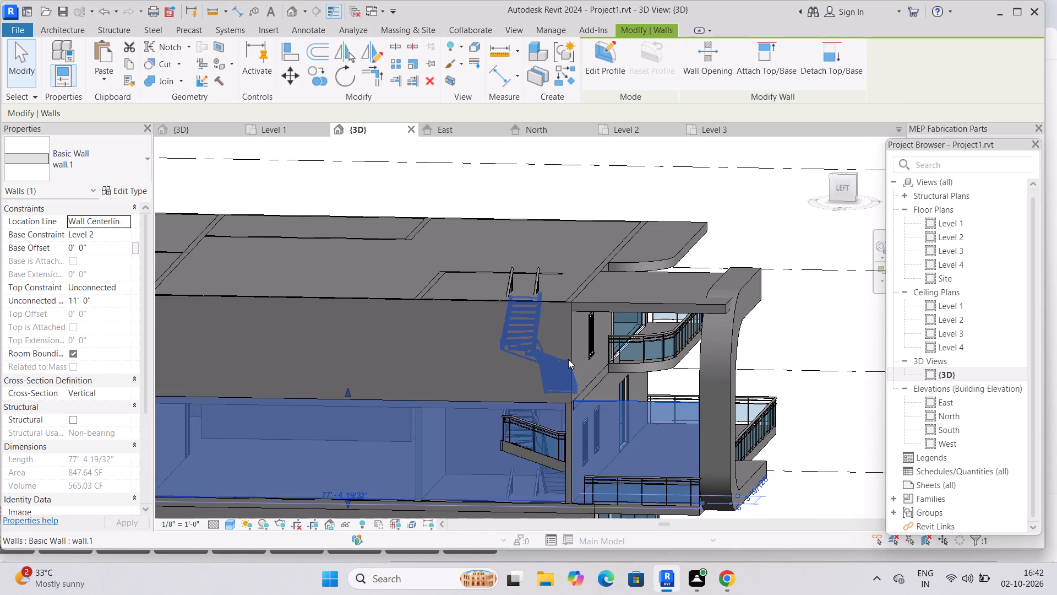
# In the Level 3 floor plan, extend the stair-side exterior wall's front end to the extrusion's outer edge, making it 80'-6" long.
pyautogui.click(568, 359)
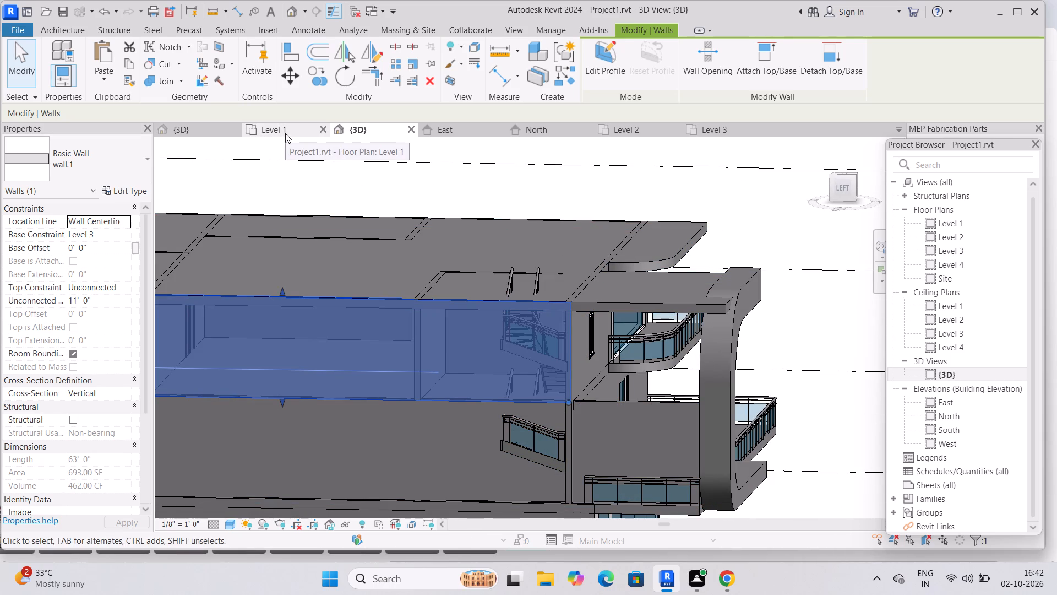
pyautogui.click(718, 136)
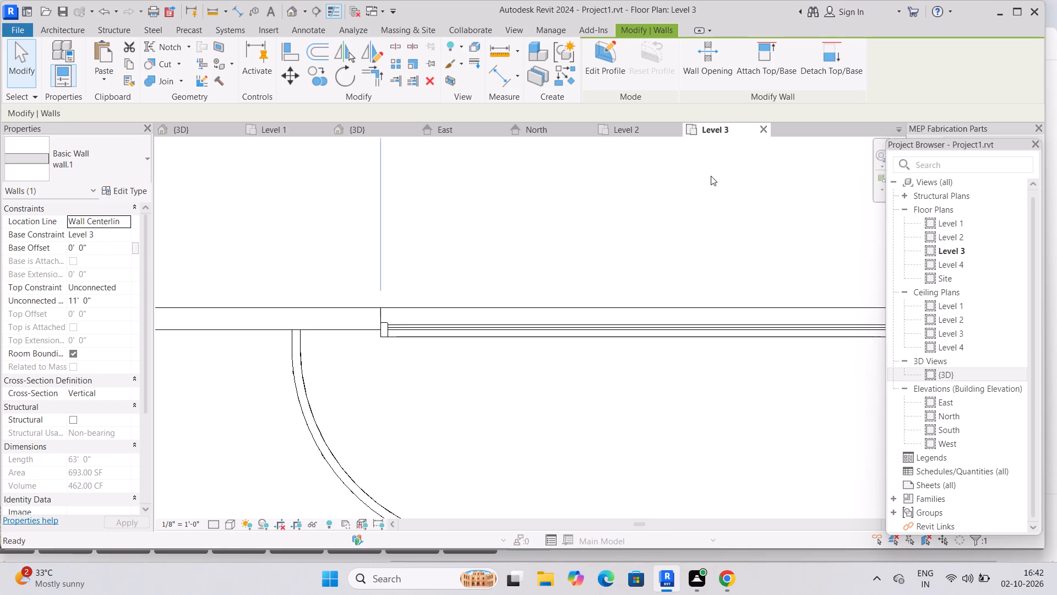
pyautogui.scroll(-4, 569, 371)
pyautogui.moveTo(239, 184); pyautogui.dragTo(372, 399, button='middle')
pyautogui.scroll(-4, 372, 399)
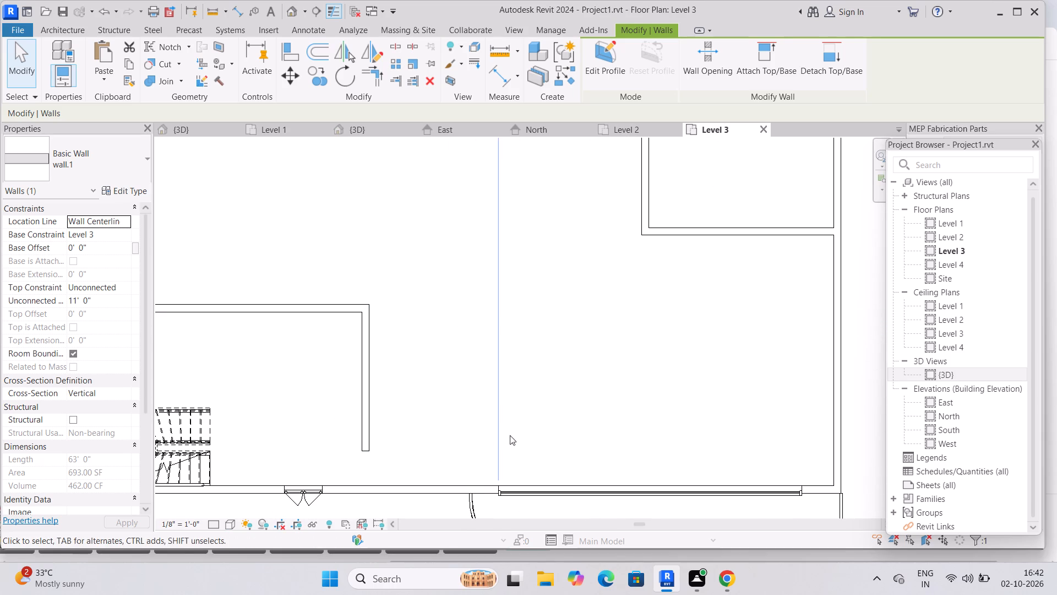
pyautogui.scroll(-1, 514, 435)
pyautogui.moveTo(525, 436); pyautogui.dragTo(546, 440, button='middle')
pyautogui.scroll(-3, 546, 440)
pyautogui.moveTo(356, 459); pyautogui.dragTo(399, 326, button='middle')
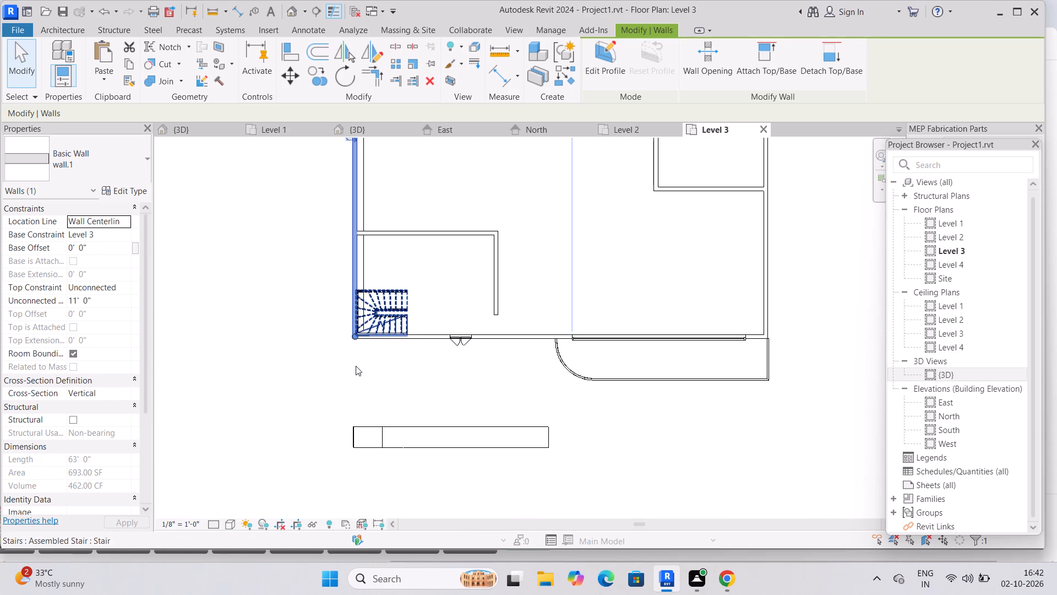
pyautogui.moveTo(354, 336); pyautogui.dragTo(350, 421)
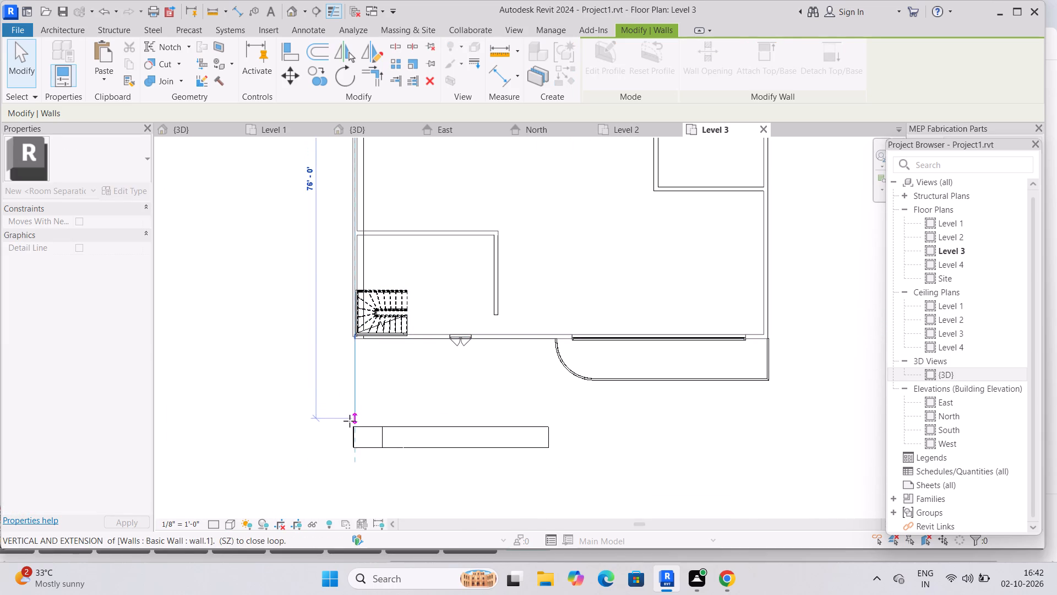
pyautogui.moveTo(350, 421); pyautogui.dragTo(355, 446)
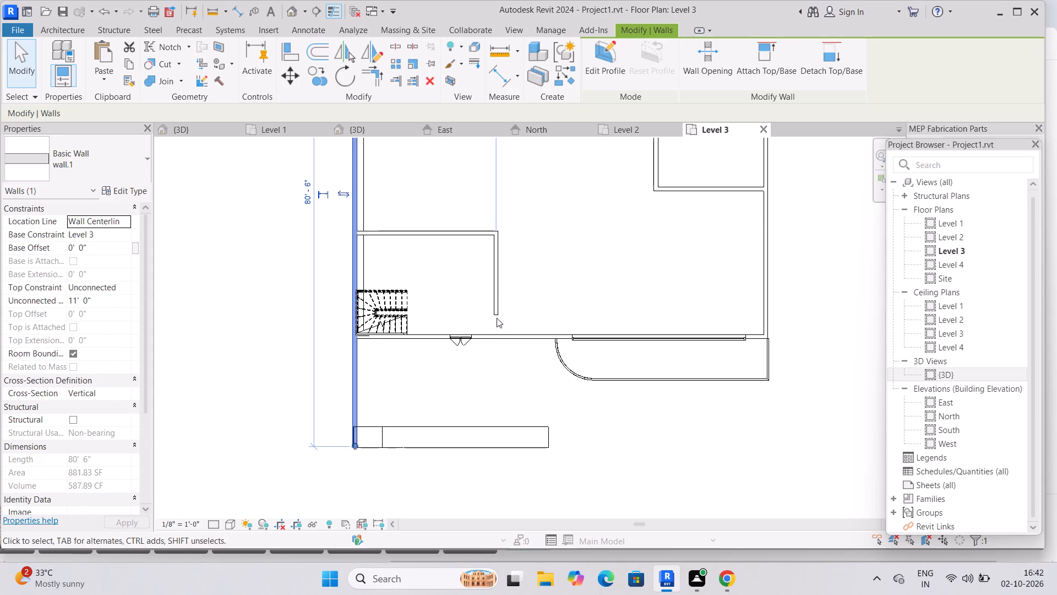
pyautogui.click(579, 220)
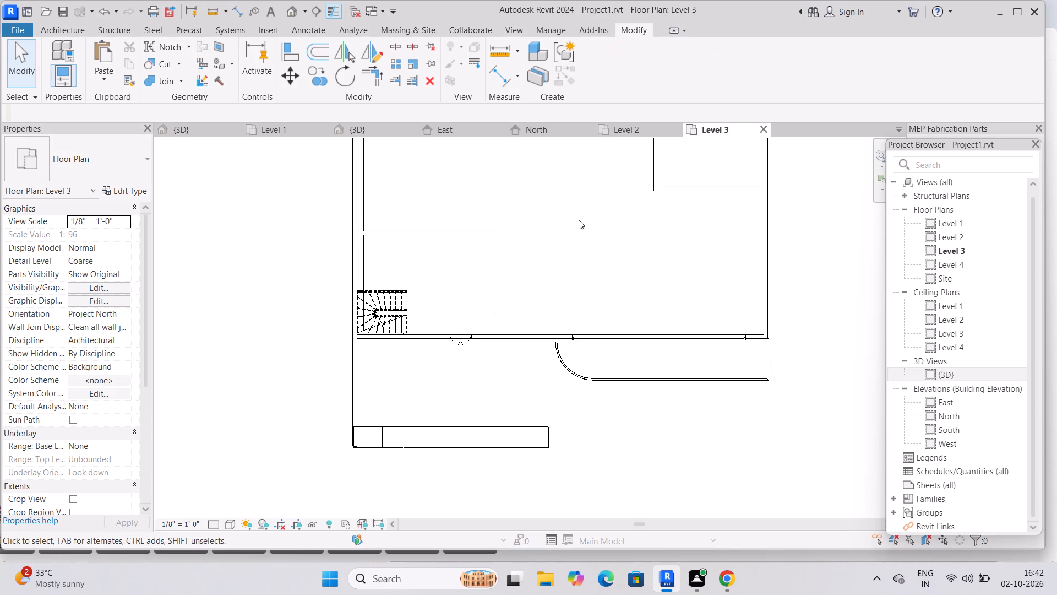
# Return to the 3D view and examine the extended Level 3 side wall, C-shaped extrusion and front facade from several angles.
pyautogui.click(364, 134)
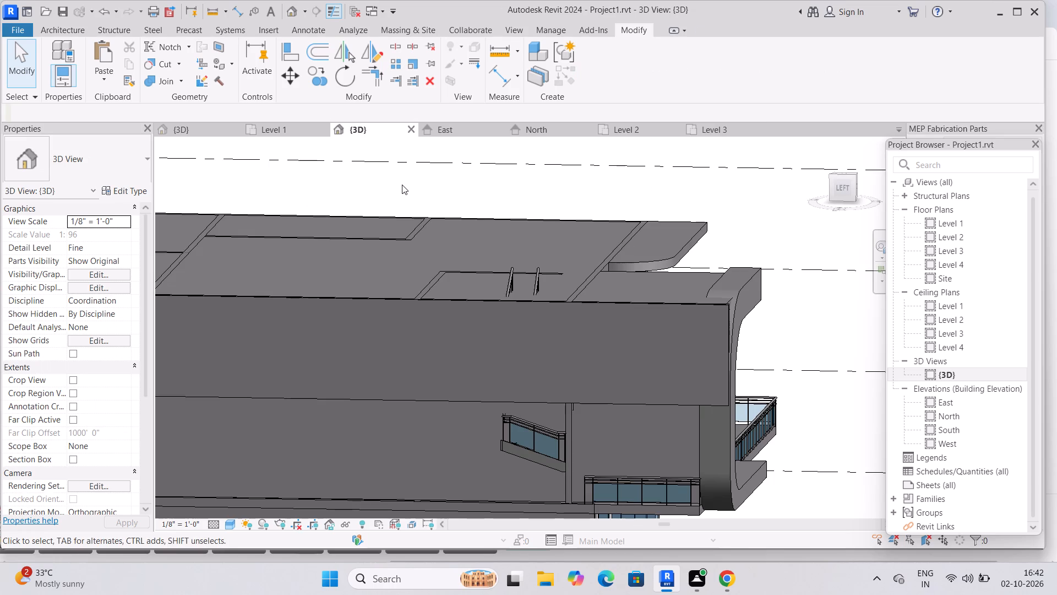
pyautogui.keyDown('shift'); pyautogui.moveTo(426, 256); pyautogui.dragTo(310, 251, button='middle'); pyautogui.keyUp('shift')
pyautogui.moveTo(480, 335); pyautogui.dragTo(429, 282, button='middle')
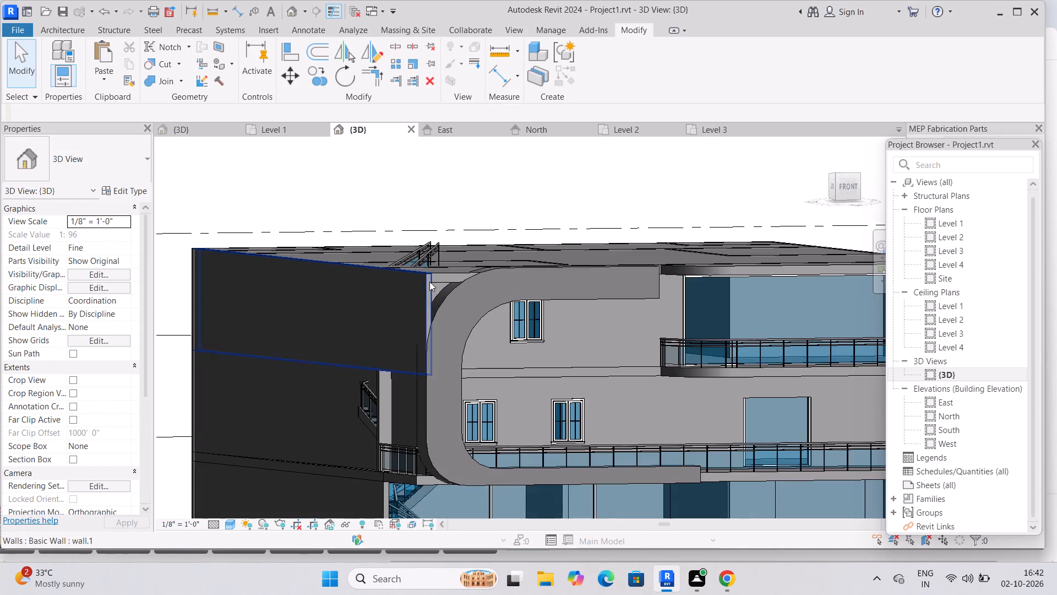
pyautogui.keyDown('shift'); pyautogui.moveTo(472, 295); pyautogui.dragTo(432, 297, button='middle'); pyautogui.keyUp('shift')
pyautogui.keyDown('shift'); pyautogui.moveTo(449, 328); pyautogui.dragTo(453, 338, button='middle'); pyautogui.keyUp('shift')
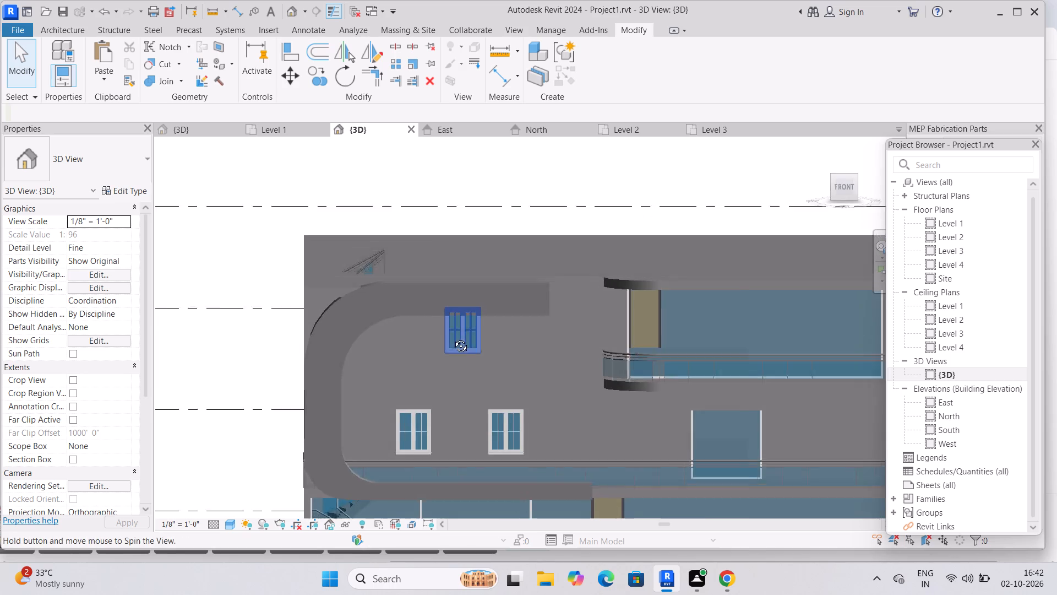
pyautogui.keyDown('shift'); pyautogui.moveTo(453, 338); pyautogui.dragTo(454, 339, button='middle'); pyautogui.keyUp('shift')
pyautogui.moveTo(461, 350); pyautogui.dragTo(454, 330, button='middle')
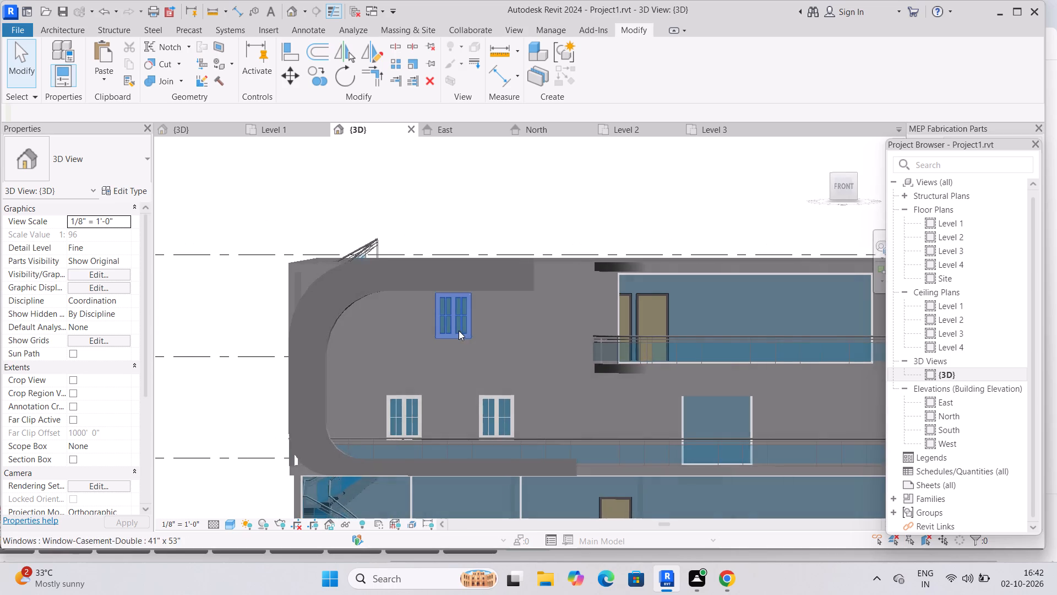
pyautogui.keyDown('shift'); pyautogui.moveTo(467, 334); pyautogui.dragTo(477, 339, button='middle'); pyautogui.keyUp('shift')
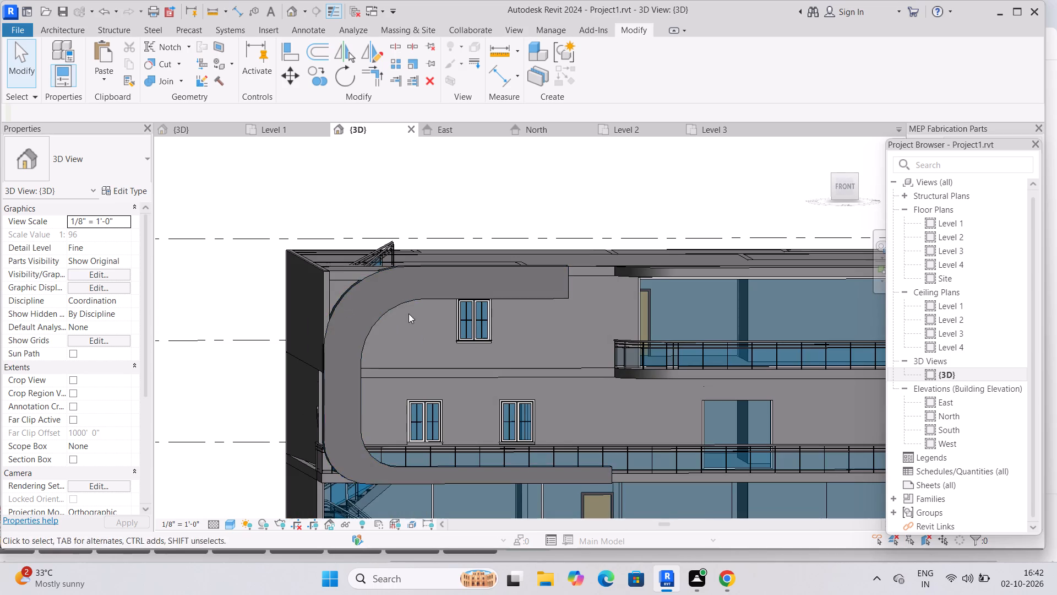
pyautogui.moveTo(415, 328); pyautogui.dragTo(421, 355, button='middle')
pyautogui.keyDown('shift'); pyautogui.moveTo(416, 350); pyautogui.dragTo(405, 312, button='middle'); pyautogui.keyUp('shift')
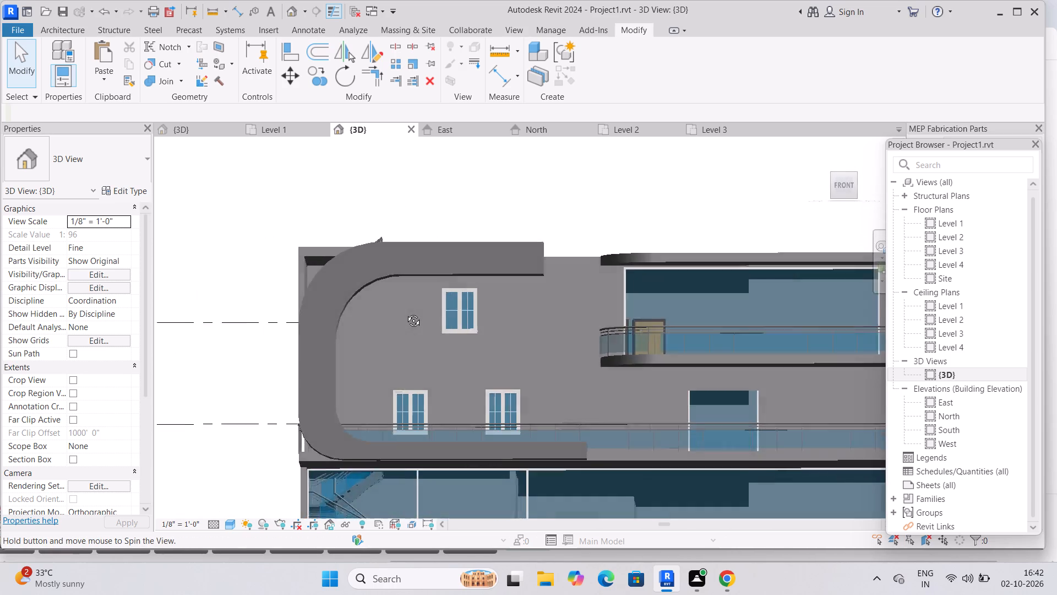
pyautogui.keyDown('shift'); pyautogui.moveTo(405, 312); pyautogui.dragTo(407, 311, button='middle'); pyautogui.keyUp('shift')
pyautogui.moveTo(426, 322); pyautogui.dragTo(468, 378, button='middle')
pyautogui.moveTo(468, 378); pyautogui.dragTo(404, 327, button='middle')
pyautogui.scroll(-2, 412, 326)
pyautogui.moveTo(447, 364); pyautogui.dragTo(471, 396, button='middle')
pyautogui.moveTo(462, 382); pyautogui.dragTo(436, 313, button='middle')
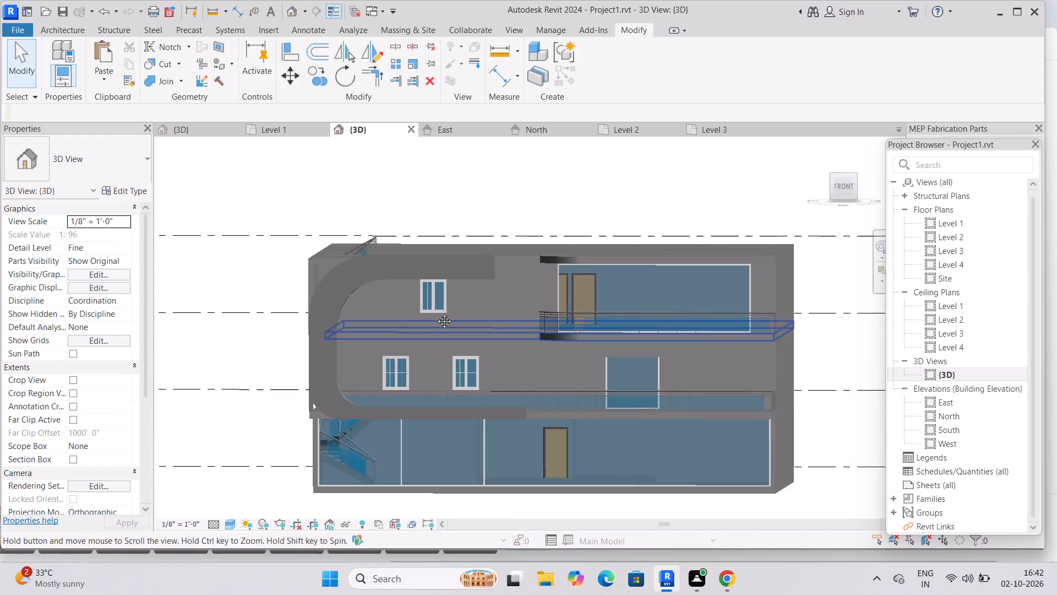
pyautogui.moveTo(436, 313); pyautogui.dragTo(421, 278, button='middle')
pyautogui.moveTo(418, 275); pyautogui.dragTo(421, 291, button='middle')
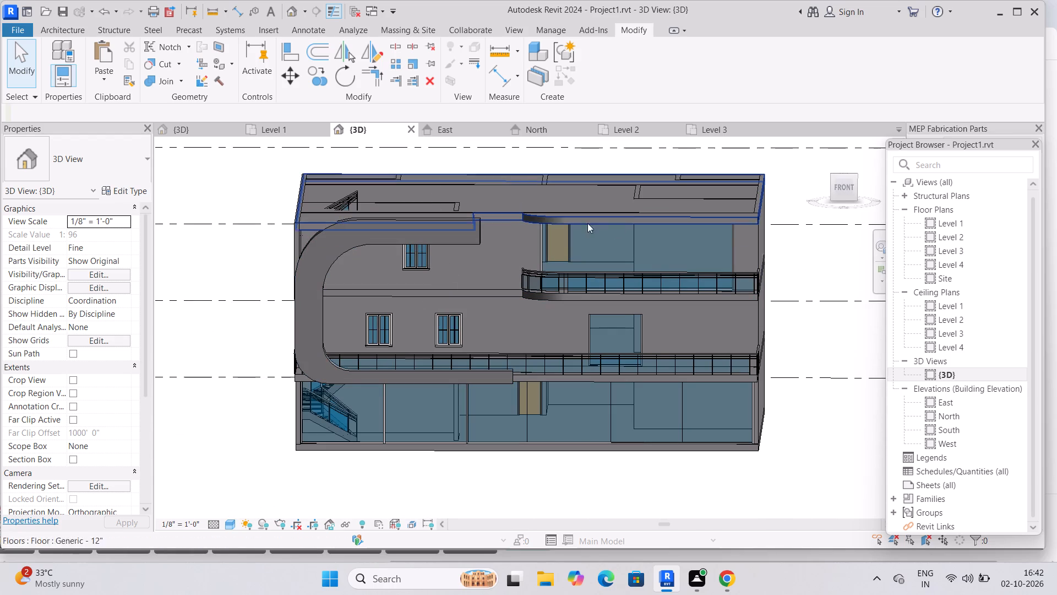
# In the Site floor plan, create a Grassland - 16" toposolid on Level 1 from a 112' by 112' rectangular boundary surrounding the building.
pyautogui.click(943, 277)
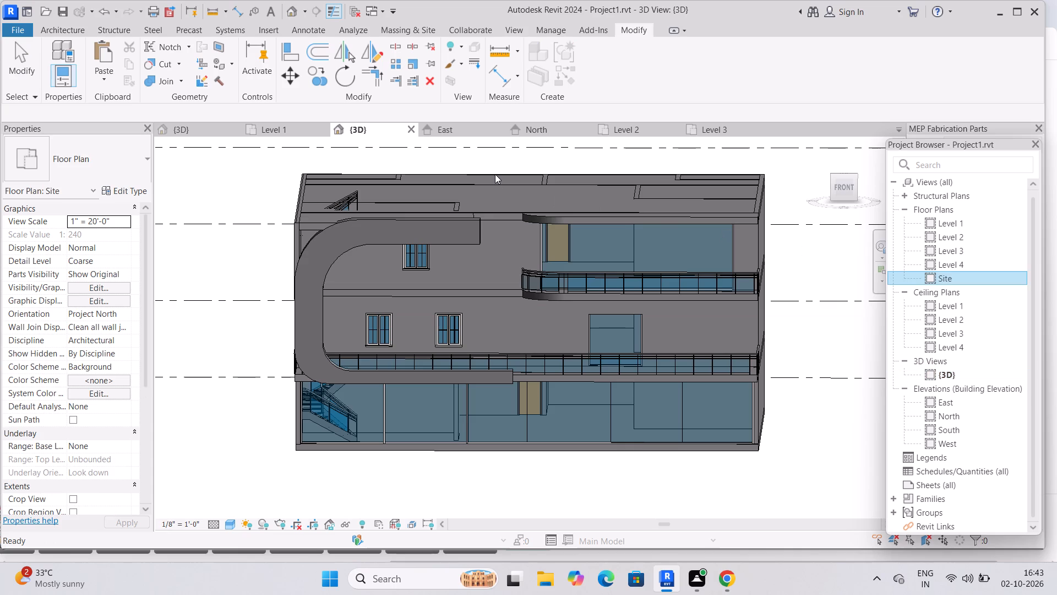
pyautogui.press('Return')
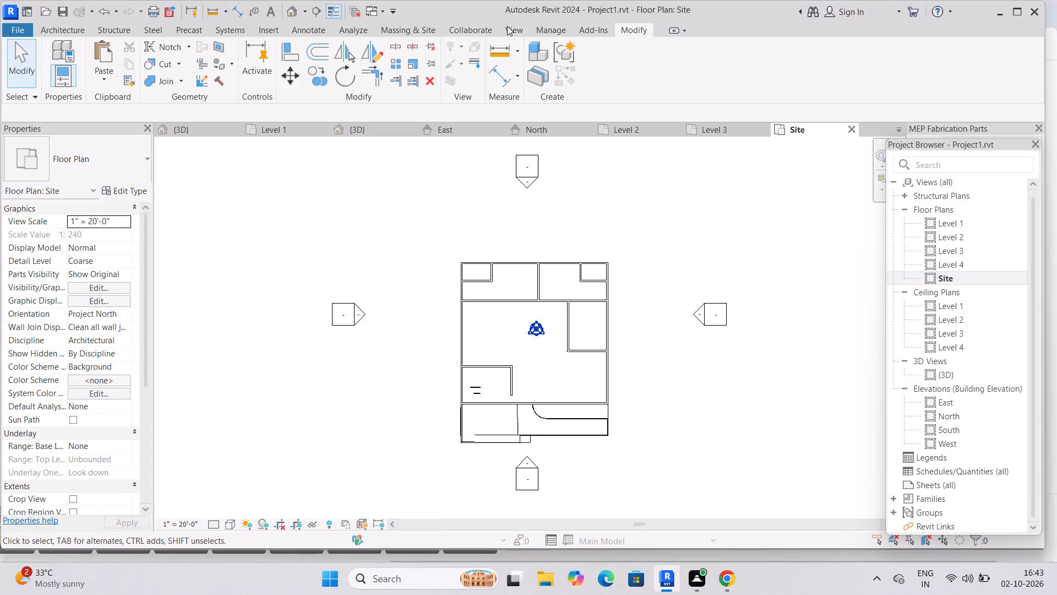
pyautogui.click(543, 30)
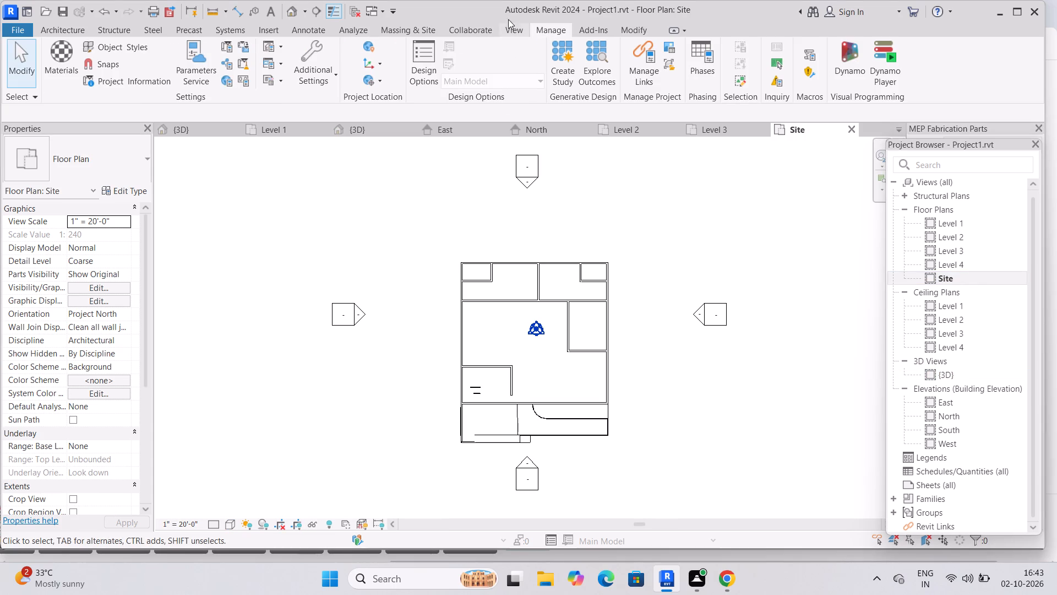
pyautogui.click(510, 29)
pyautogui.click(483, 31)
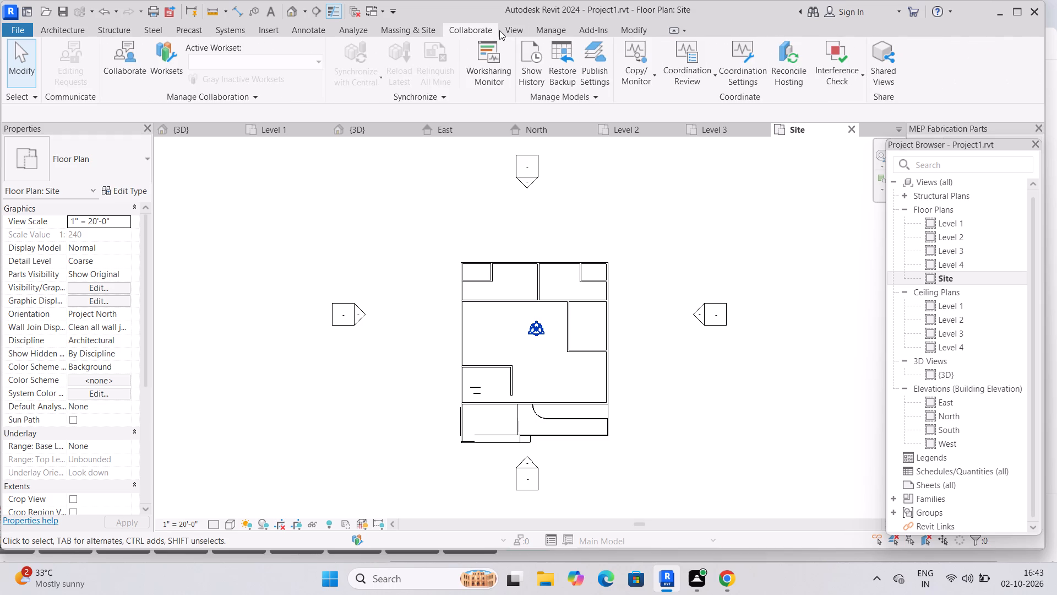
pyautogui.click(510, 29)
pyautogui.click(424, 24)
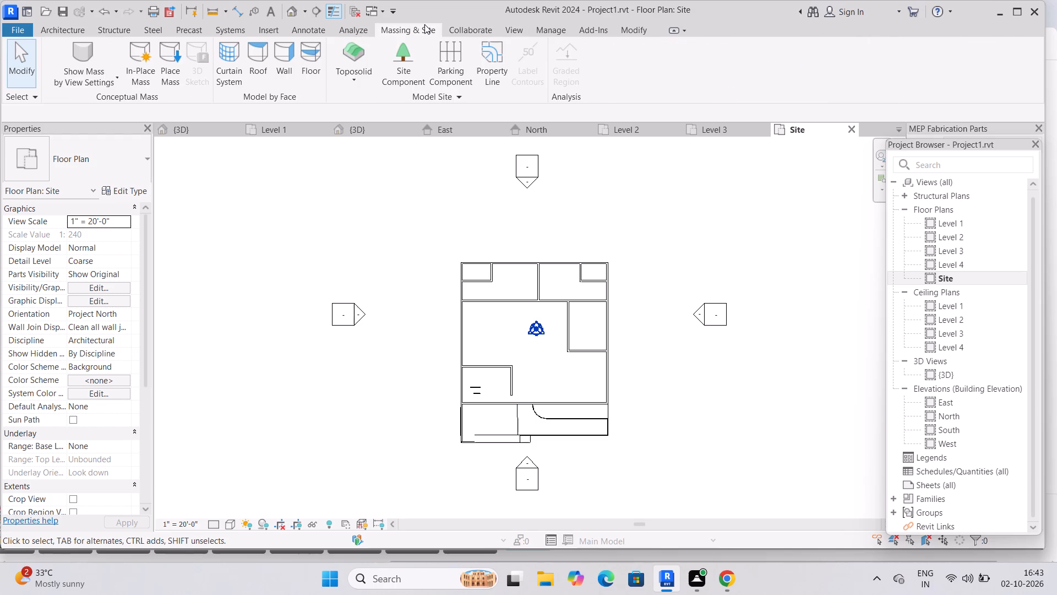
pyautogui.click(377, 57)
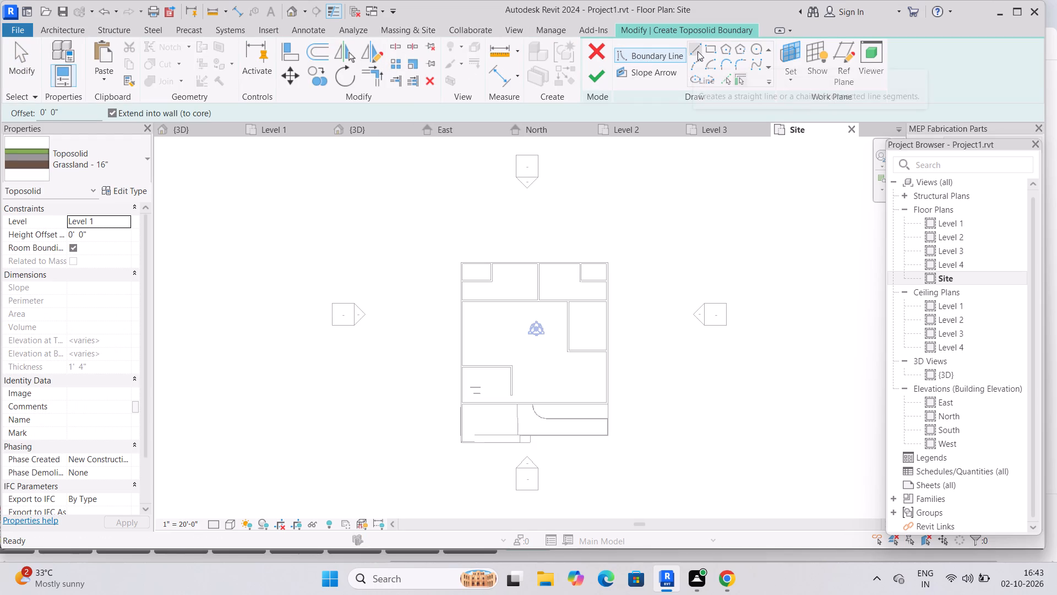
pyautogui.click(711, 51)
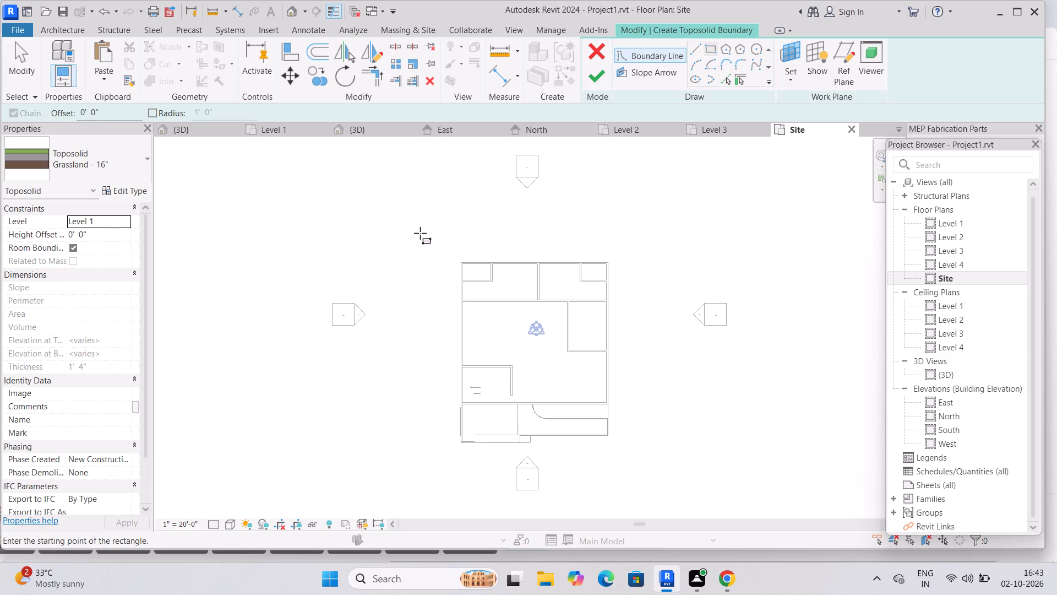
pyautogui.click(434, 241)
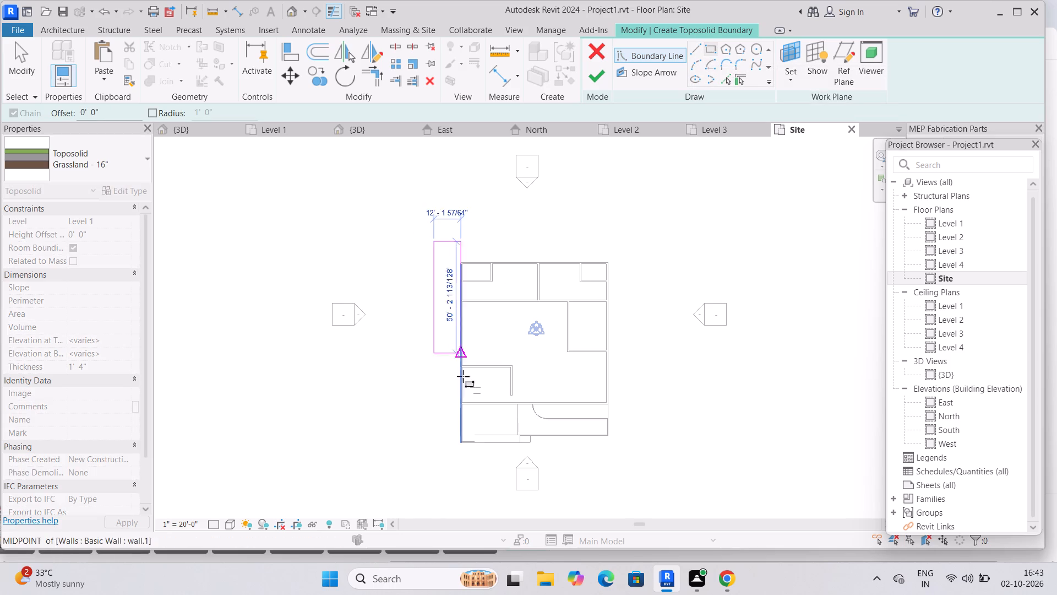
pyautogui.press('Escape')
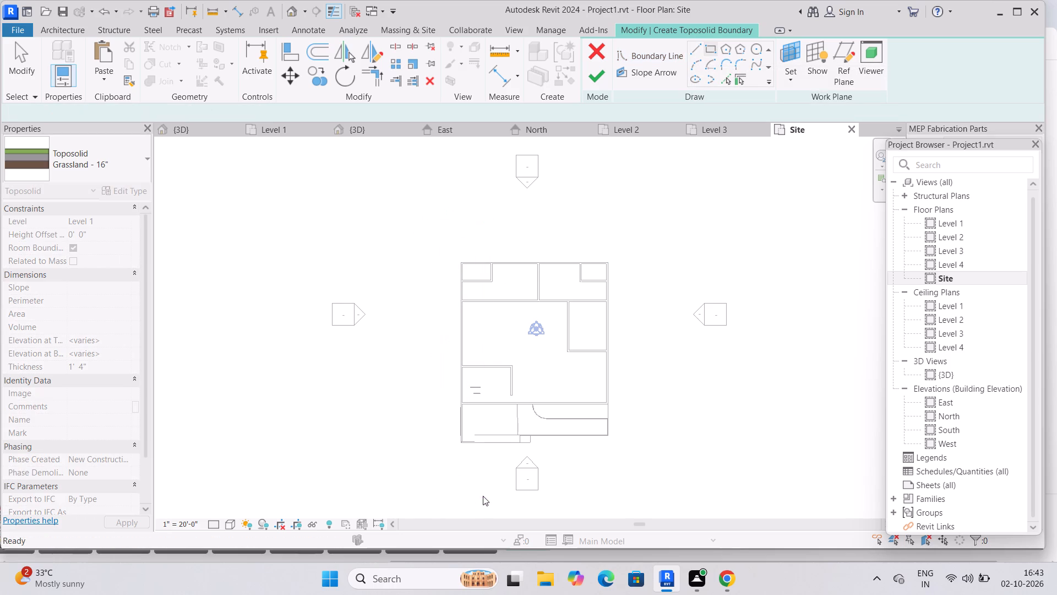
pyautogui.click(400, 235)
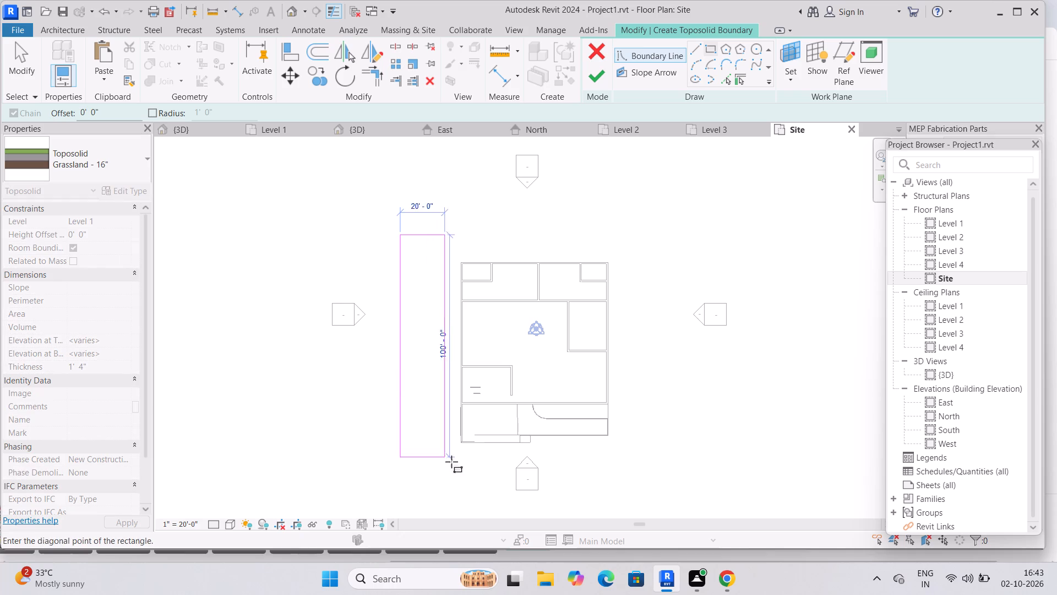
pyautogui.click(651, 483)
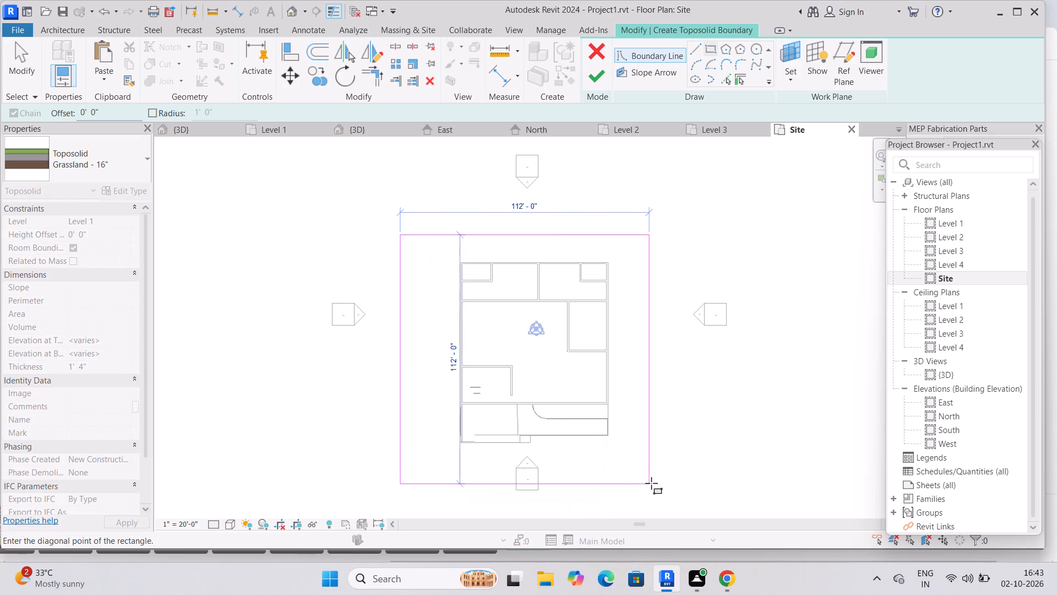
pyautogui.click(592, 74)
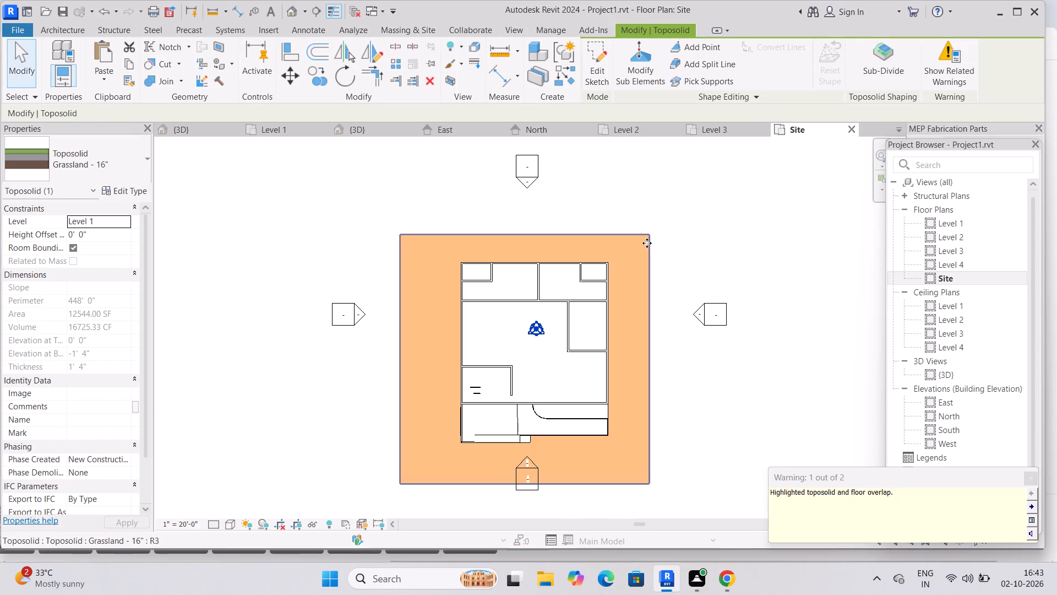
pyautogui.click(695, 389)
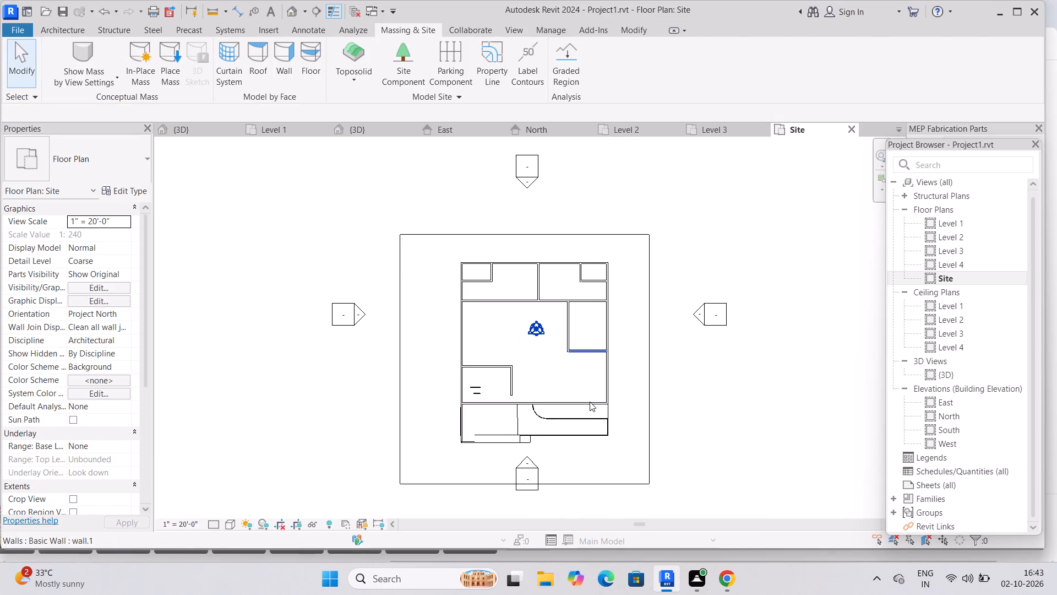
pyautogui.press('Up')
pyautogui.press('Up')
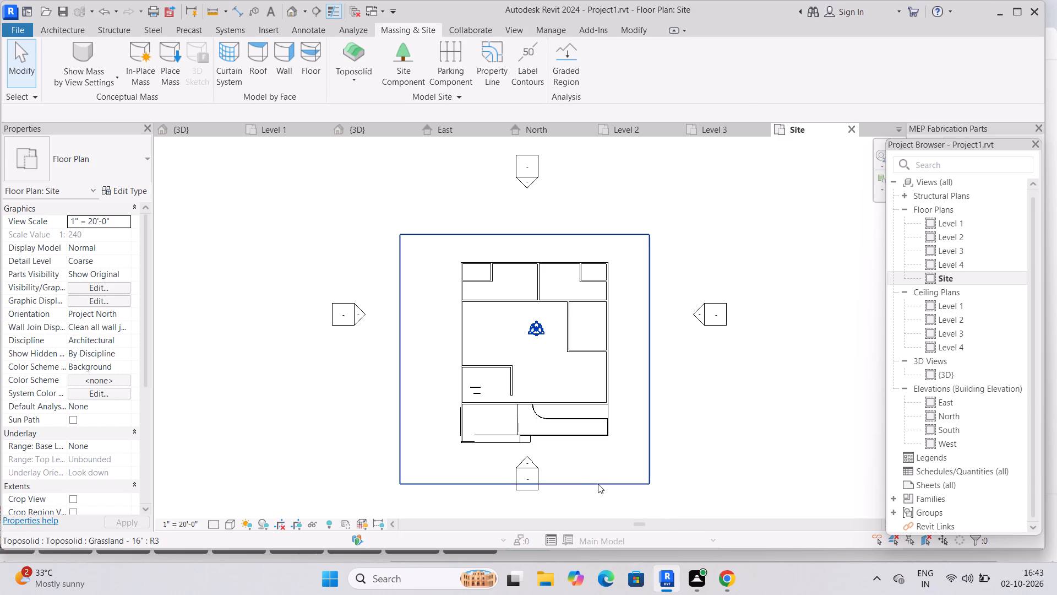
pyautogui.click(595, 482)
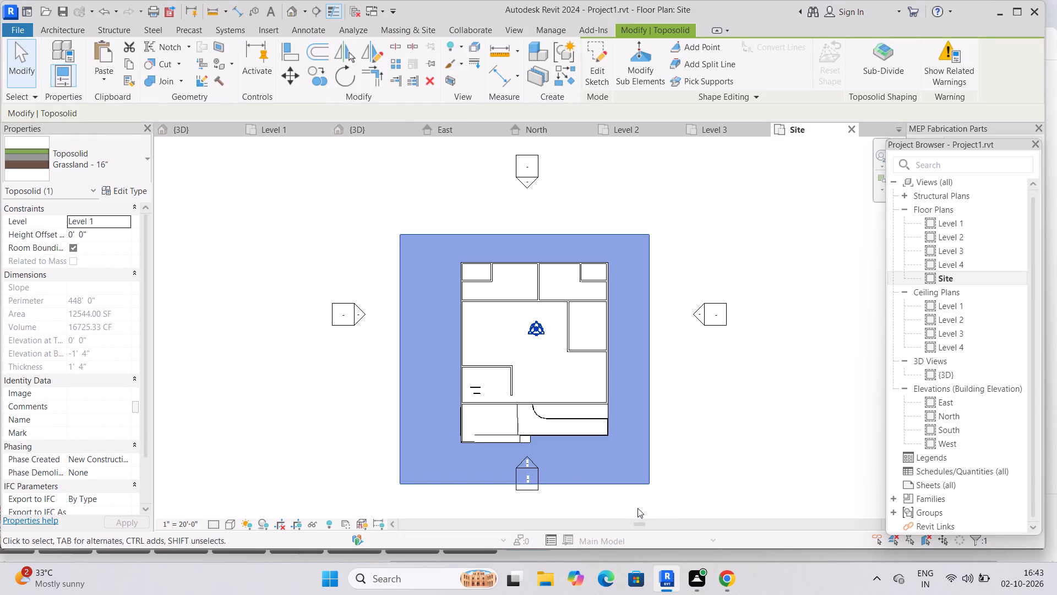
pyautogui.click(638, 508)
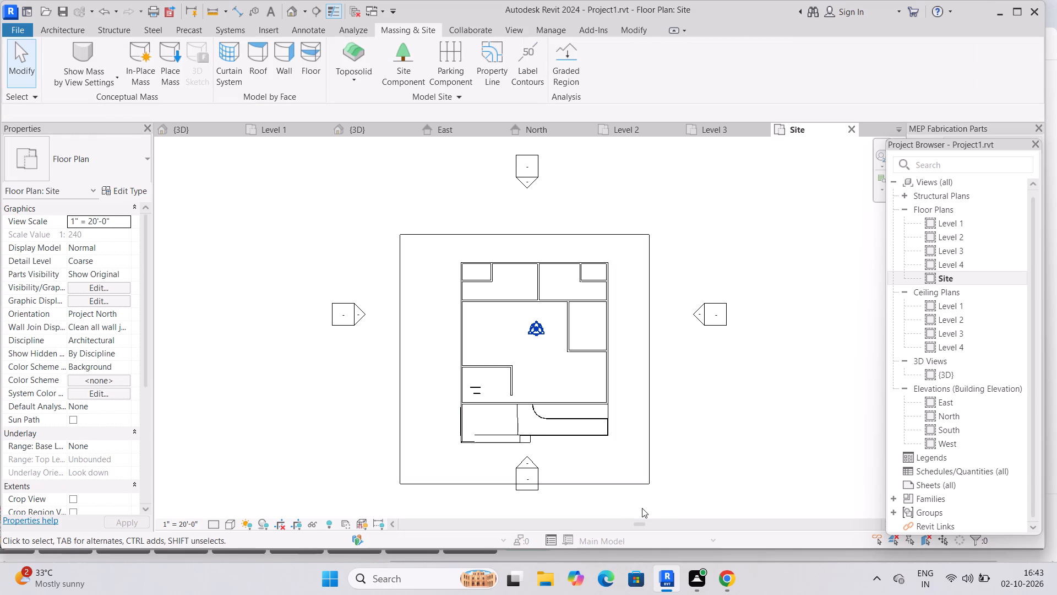
# Return to the 3D view and examine how the toposolid meets the building's base, ending with the front orientation.
pyautogui.click(382, 131)
pyautogui.moveTo(478, 474); pyautogui.dragTo(533, 491, button='middle')
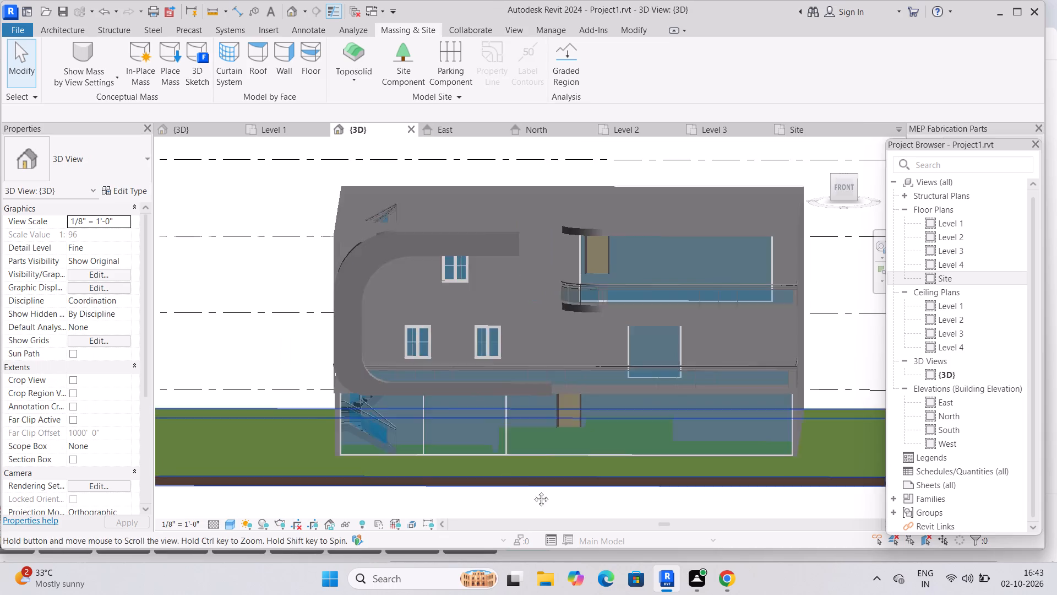
pyautogui.moveTo(533, 491); pyautogui.dragTo(566, 500, button='middle')
pyautogui.scroll(-2, 566, 500)
pyautogui.moveTo(438, 467); pyautogui.dragTo(468, 469, button='middle')
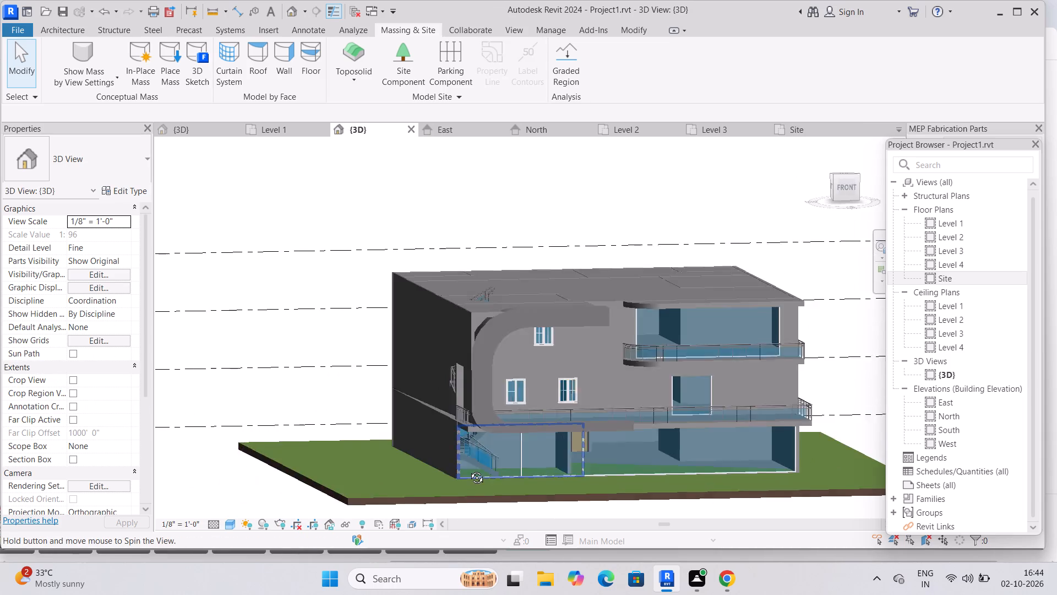
pyautogui.moveTo(468, 469); pyautogui.dragTo(433, 479, button='middle')
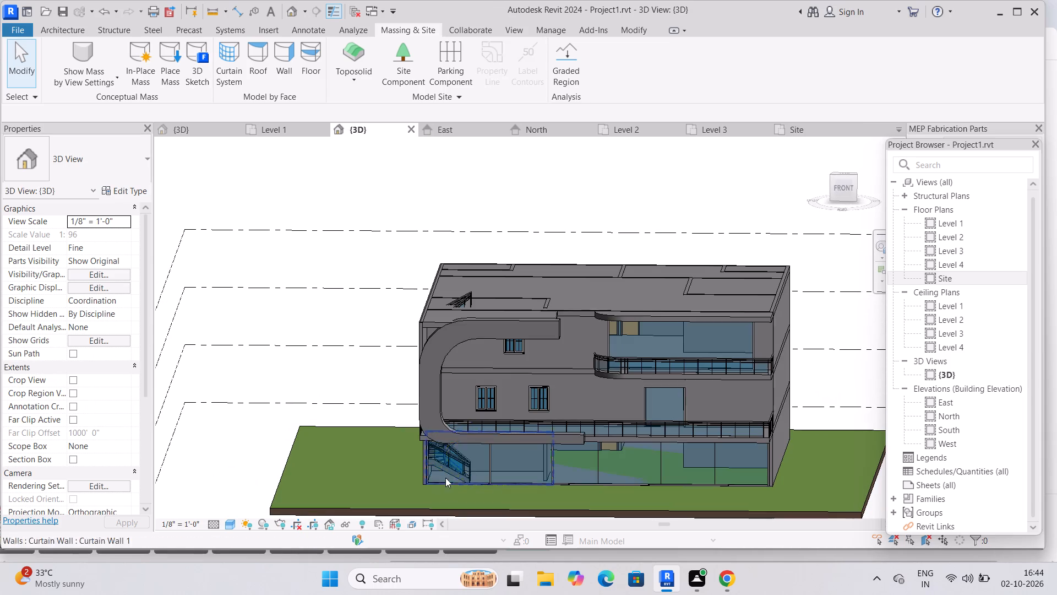
pyautogui.click(835, 194)
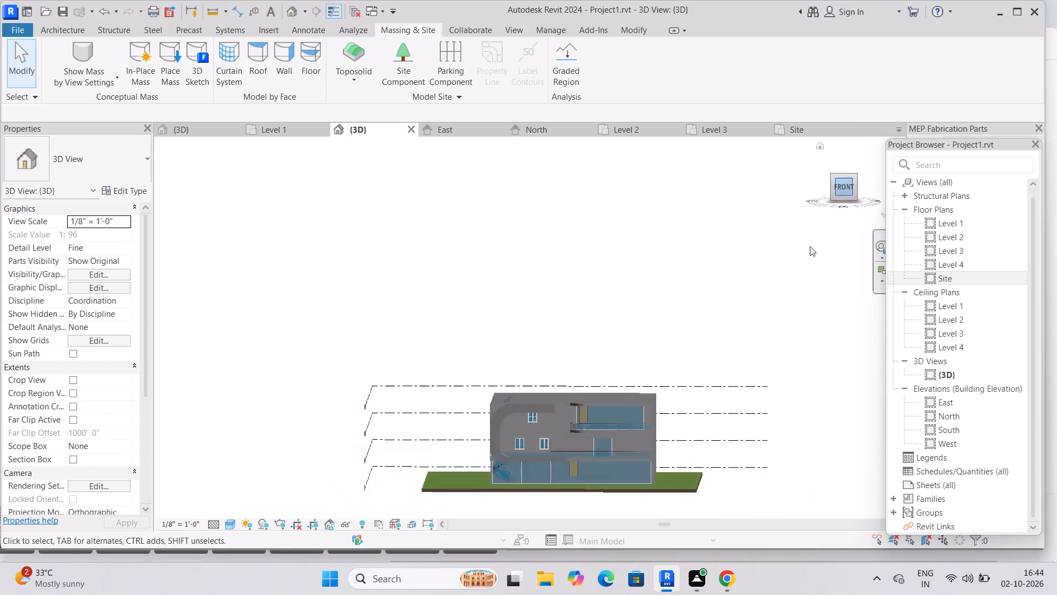
# In the East elevation, lower the toposolid to a height offset of -1'-0" from Level 1.
pyautogui.click(950, 405)
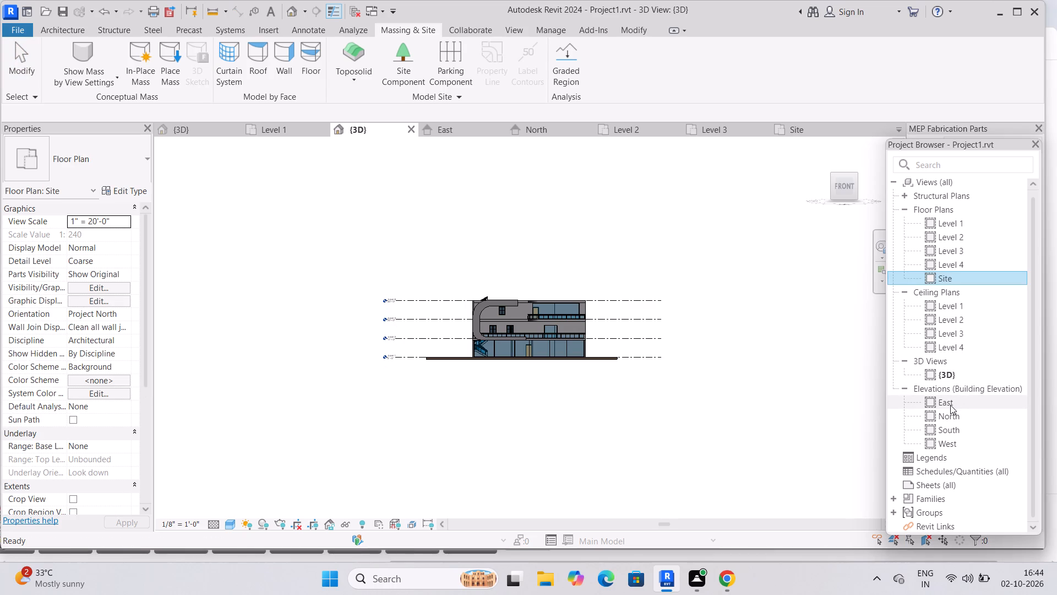
pyautogui.press('Return')
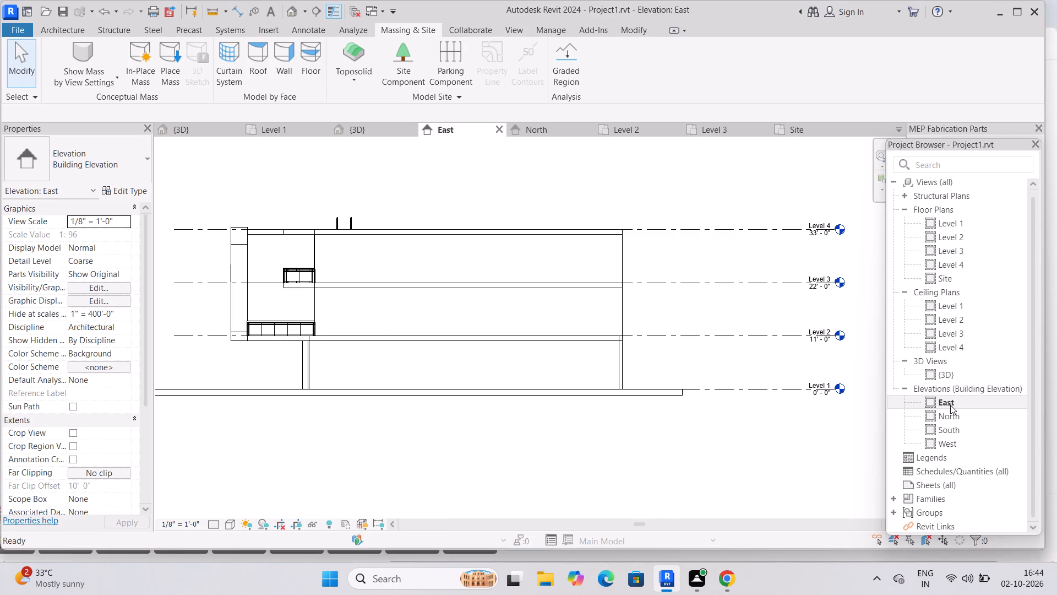
pyautogui.click(676, 389)
pyautogui.press('Down')
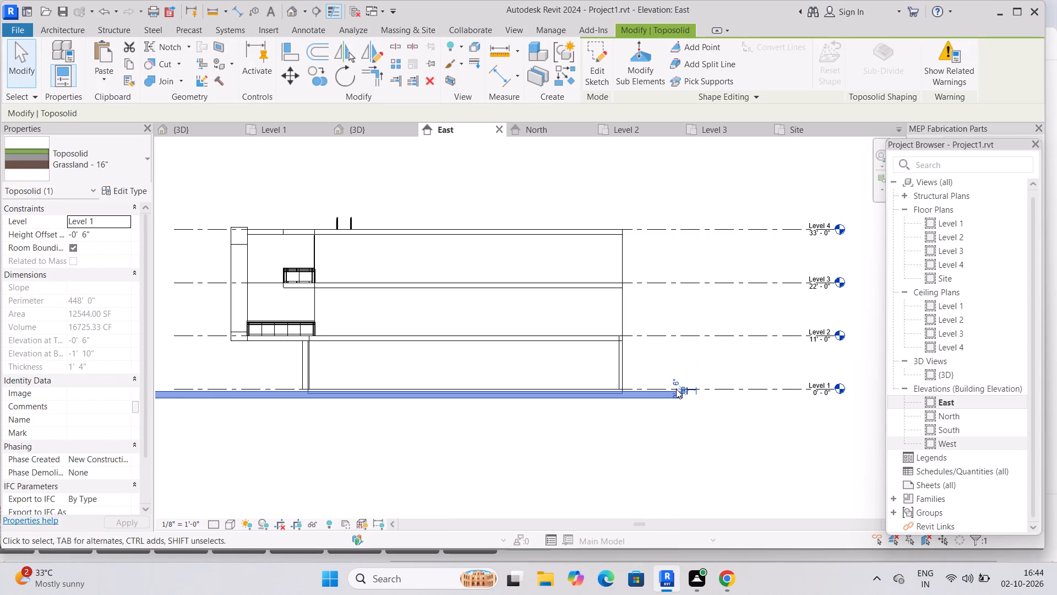
pyautogui.press('Down')
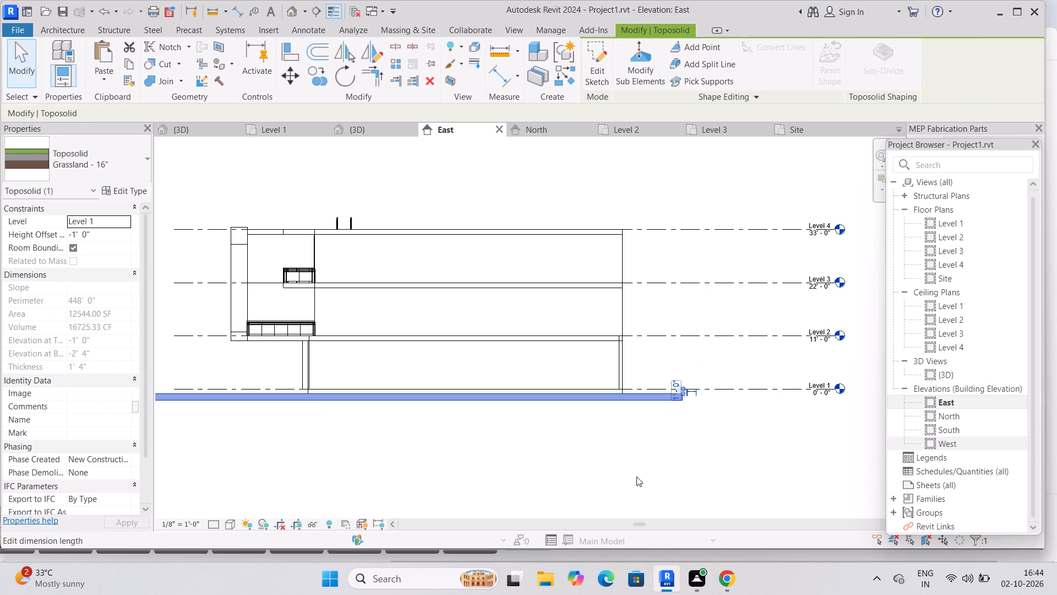
pyautogui.click(636, 477)
# Return to the 3D view and examine the lowered toposolid against the ground floor slab and front facade.
pyautogui.click(375, 133)
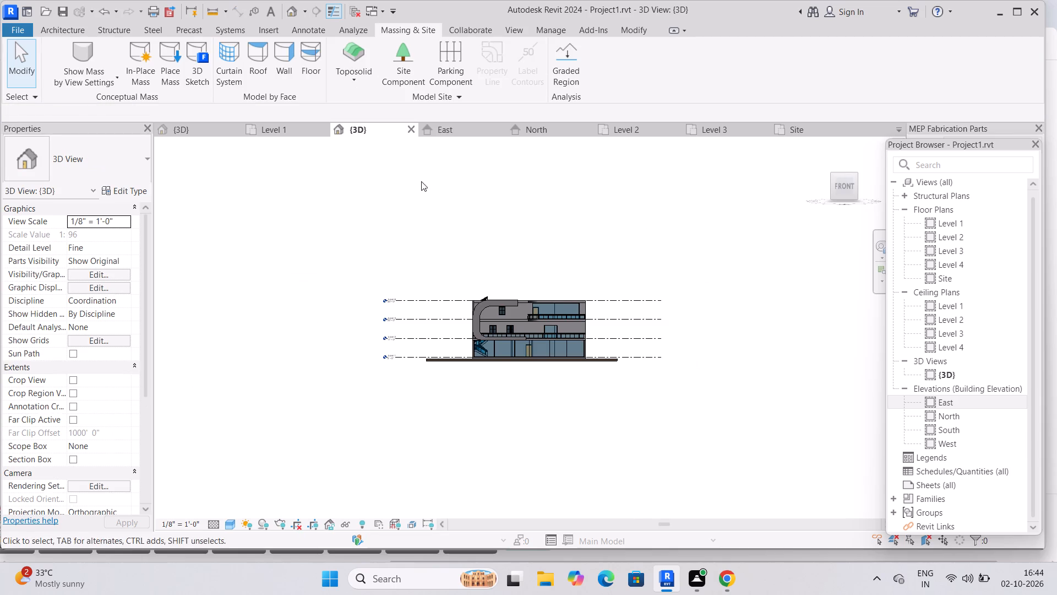
pyautogui.scroll(14, 505, 355)
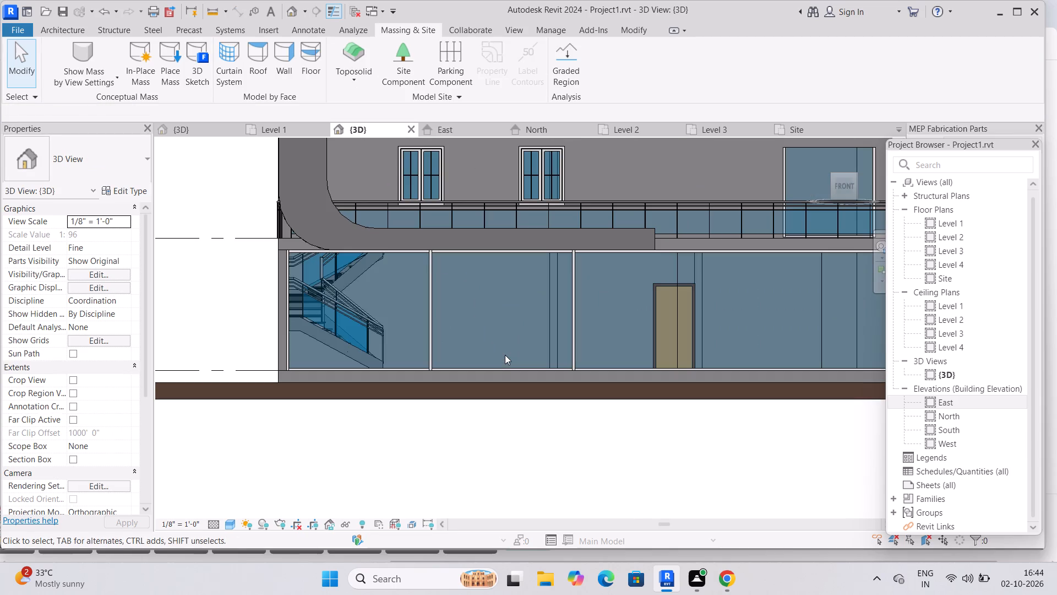
pyautogui.moveTo(503, 355); pyautogui.dragTo(502, 393, button='middle')
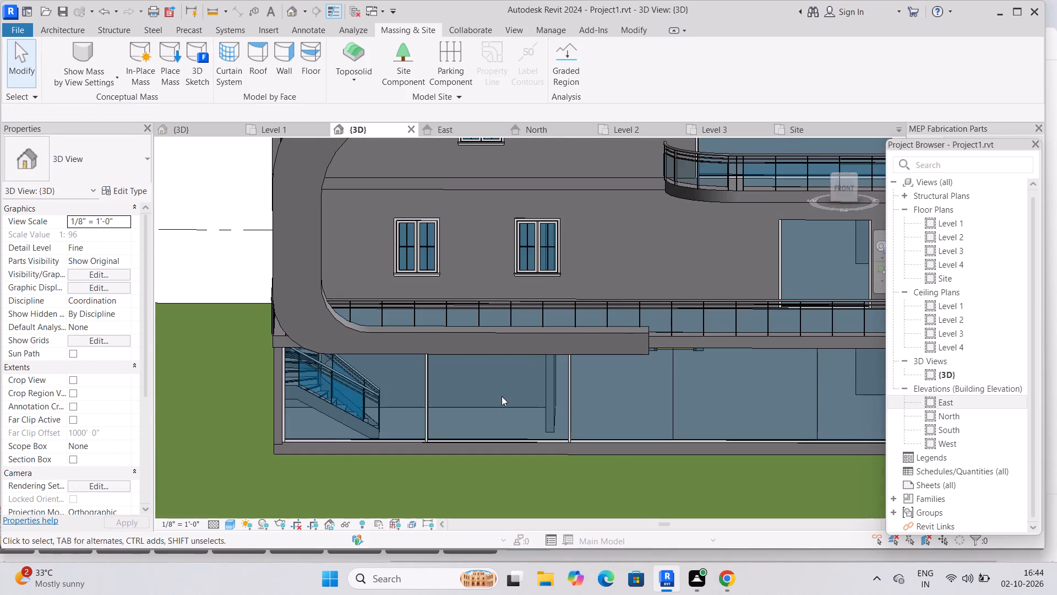
pyautogui.moveTo(519, 406); pyautogui.dragTo(530, 425, button='middle')
pyautogui.moveTo(530, 432); pyautogui.dragTo(491, 360, button='middle')
pyautogui.moveTo(491, 374); pyautogui.dragTo(513, 431, button='middle')
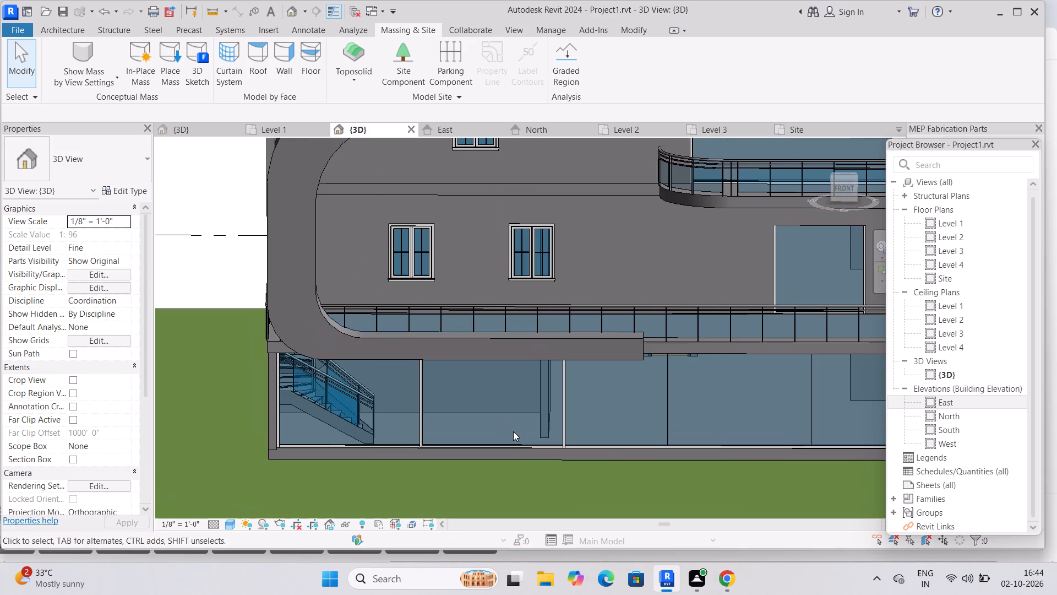
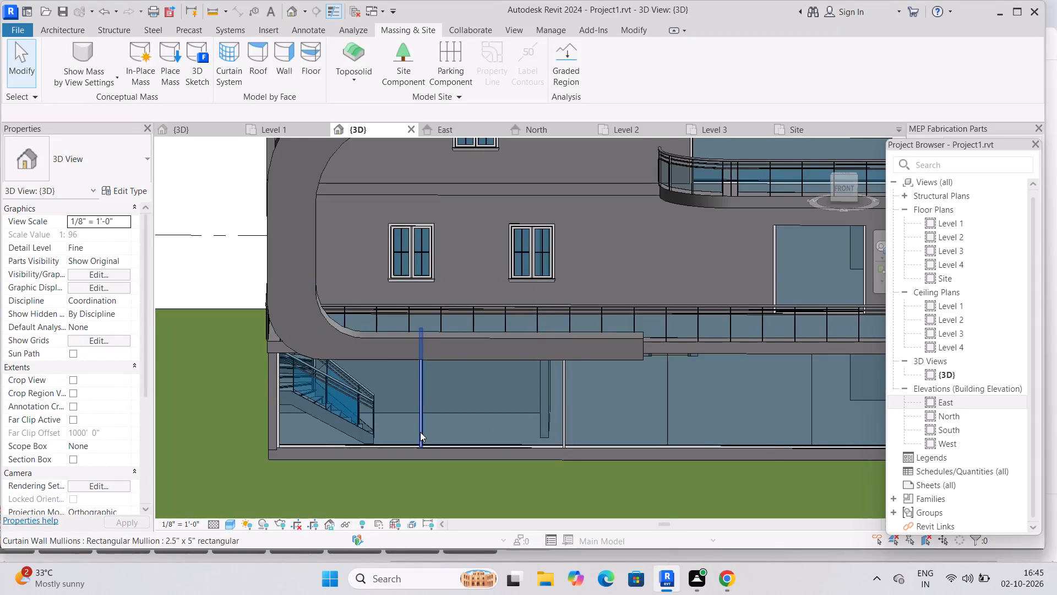
# Examine the front facade and how the building's base meets the lowered toposolid in the 3D view.
pyautogui.moveTo(420, 432); pyautogui.dragTo(461, 406, button='middle')
pyautogui.moveTo(466, 404); pyautogui.dragTo(367, 418, button='middle')
pyautogui.scroll(-2, 344, 418)
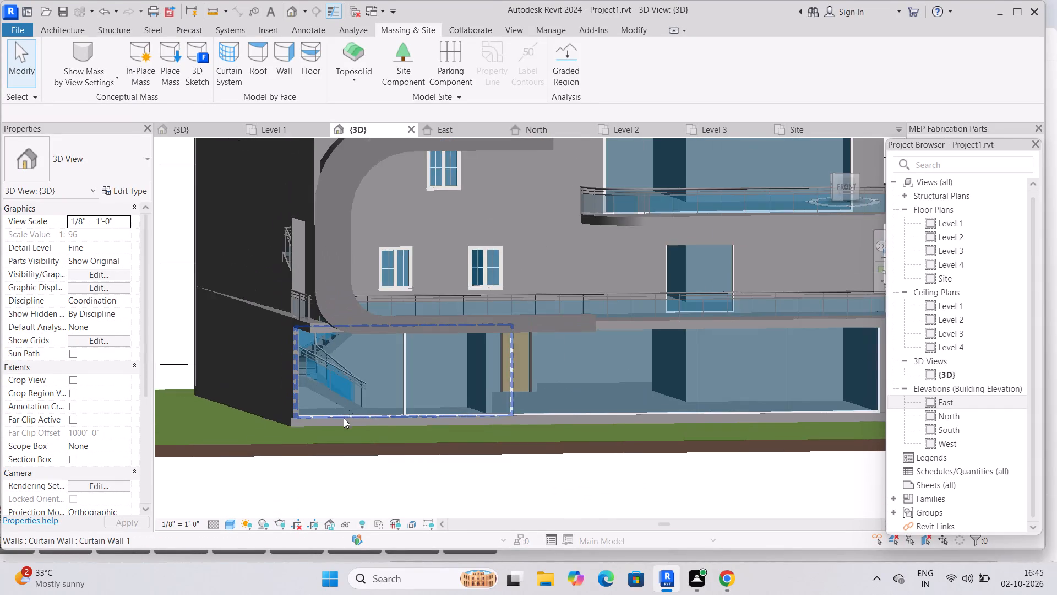
pyautogui.moveTo(618, 423); pyautogui.dragTo(569, 438, button='middle')
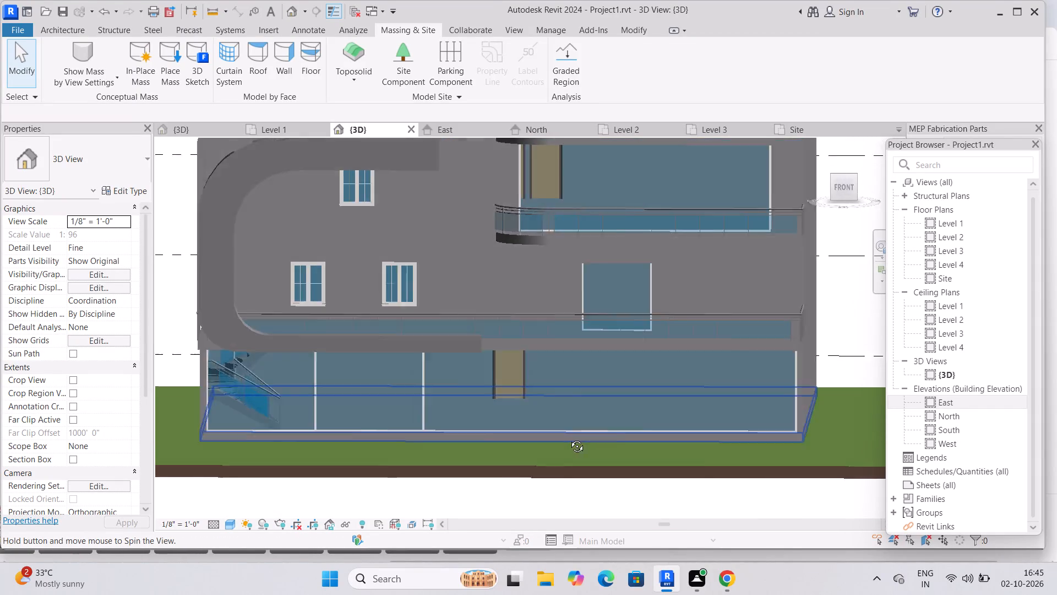
pyautogui.moveTo(569, 438); pyautogui.dragTo(565, 438, button='middle')
pyautogui.moveTo(554, 429); pyautogui.dragTo(583, 479, button='middle')
pyautogui.moveTo(505, 432); pyautogui.dragTo(542, 442, button='middle')
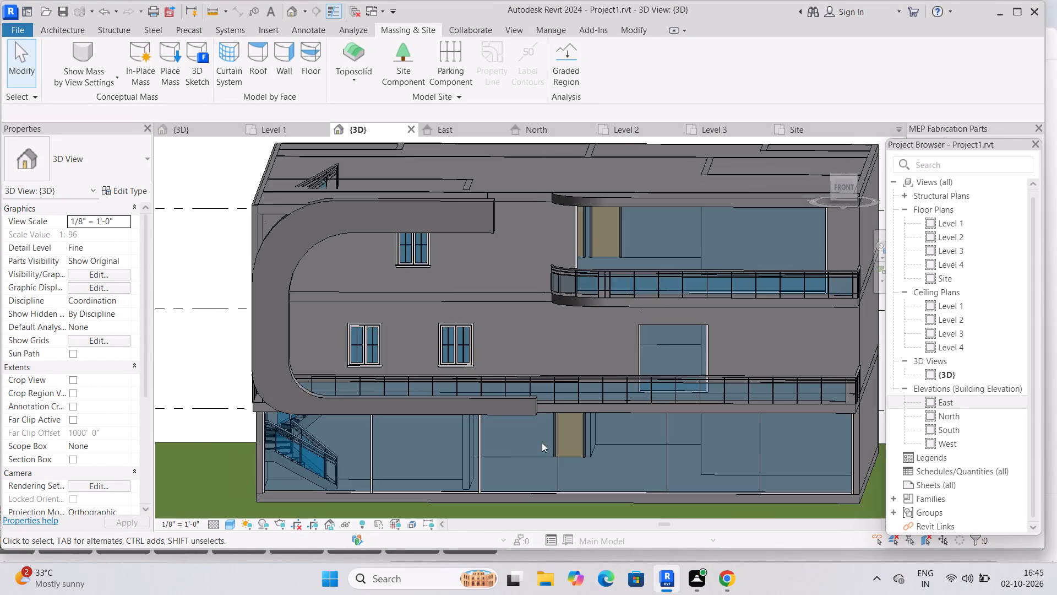
pyautogui.moveTo(503, 446); pyautogui.dragTo(558, 461, button='middle')
pyautogui.moveTo(552, 435); pyautogui.dragTo(501, 327, button='middle')
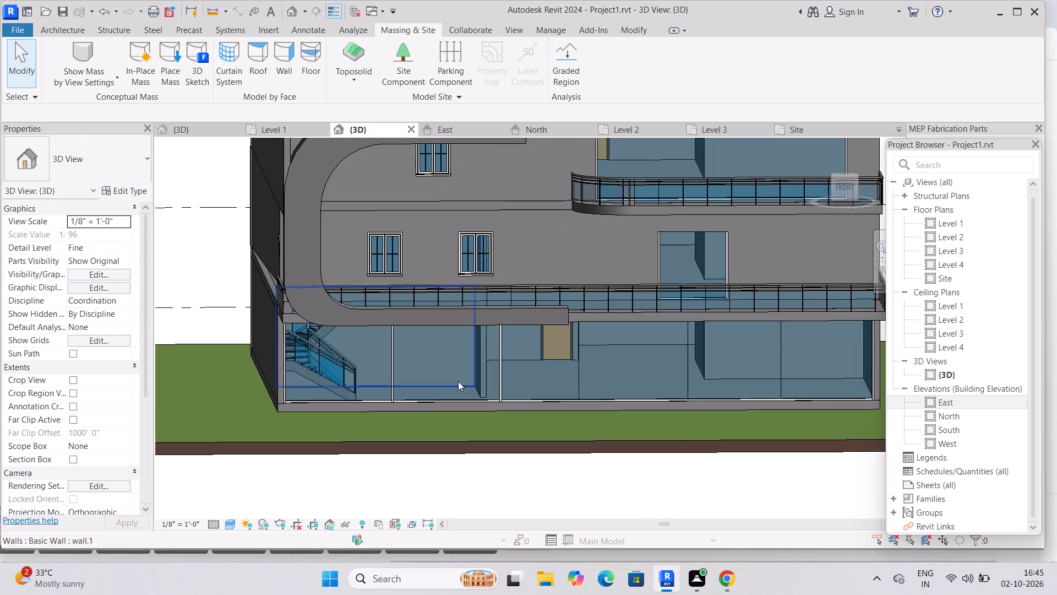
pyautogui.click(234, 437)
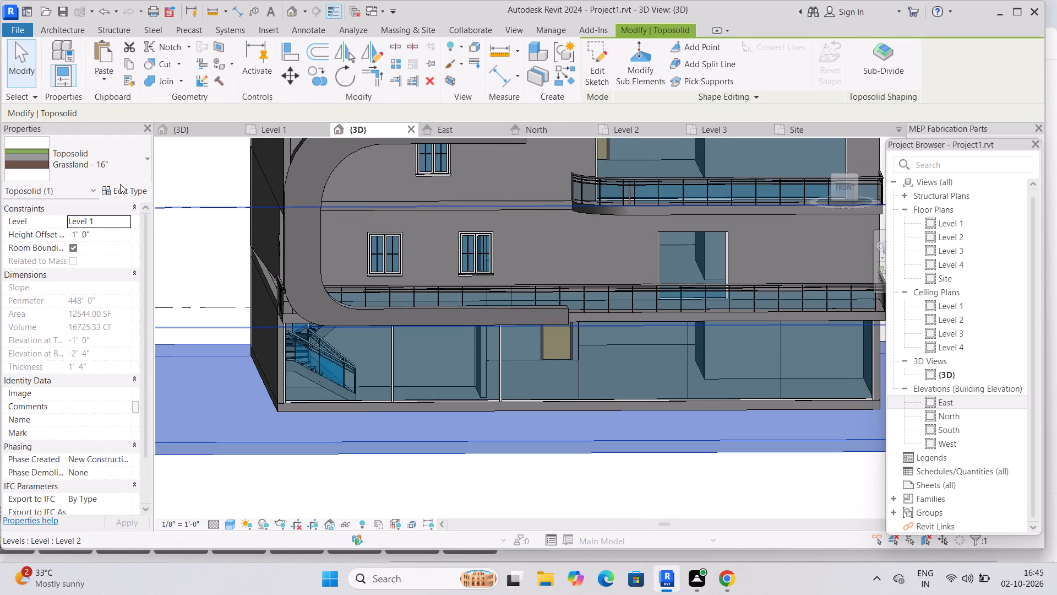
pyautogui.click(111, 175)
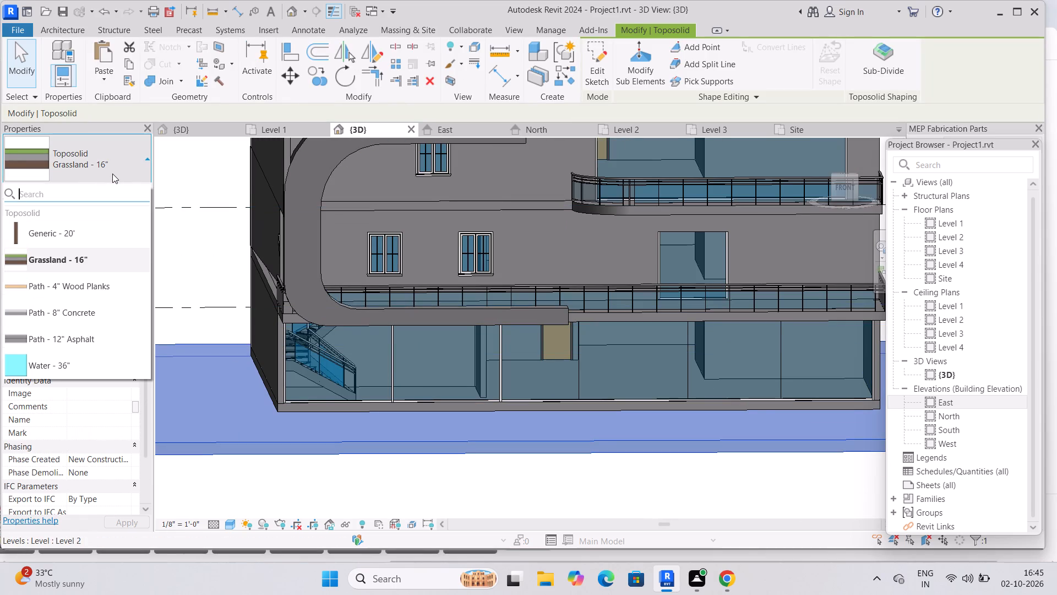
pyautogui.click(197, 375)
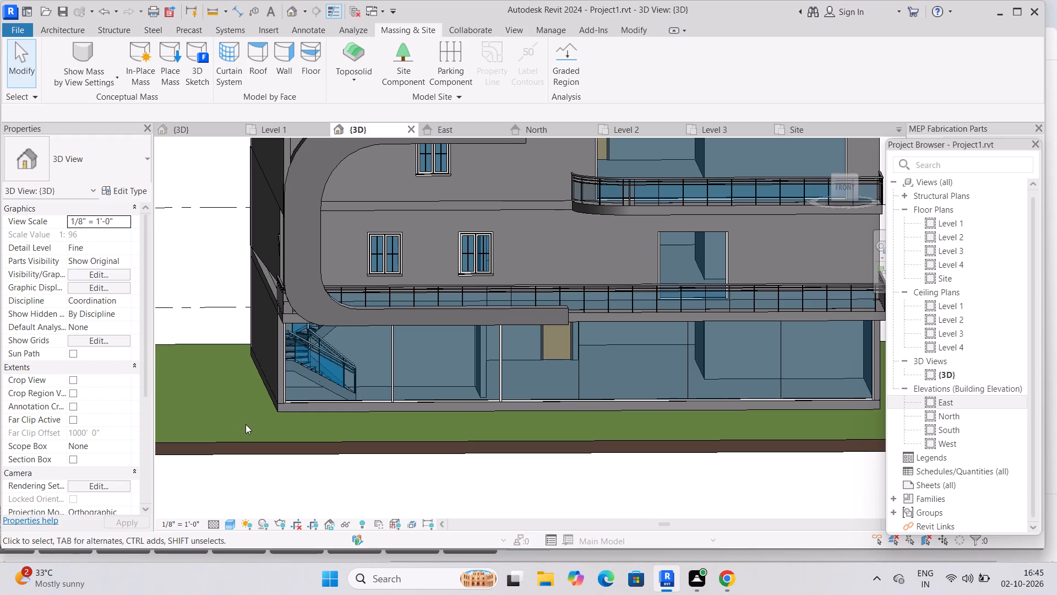
# Examine the toposolid edge, the ground floor slab, the roof and the C-shaped front facade from low and high angles.
pyautogui.moveTo(246, 424); pyautogui.dragTo(216, 397, button='middle')
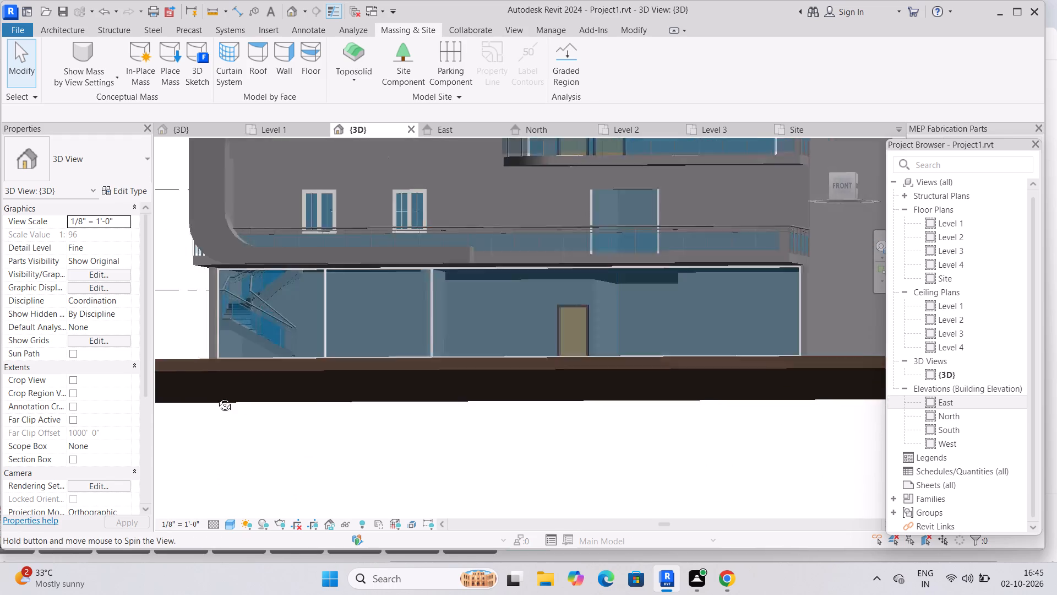
pyautogui.moveTo(216, 397); pyautogui.dragTo(221, 454, button='middle')
pyautogui.moveTo(355, 461); pyautogui.dragTo(385, 446, button='middle')
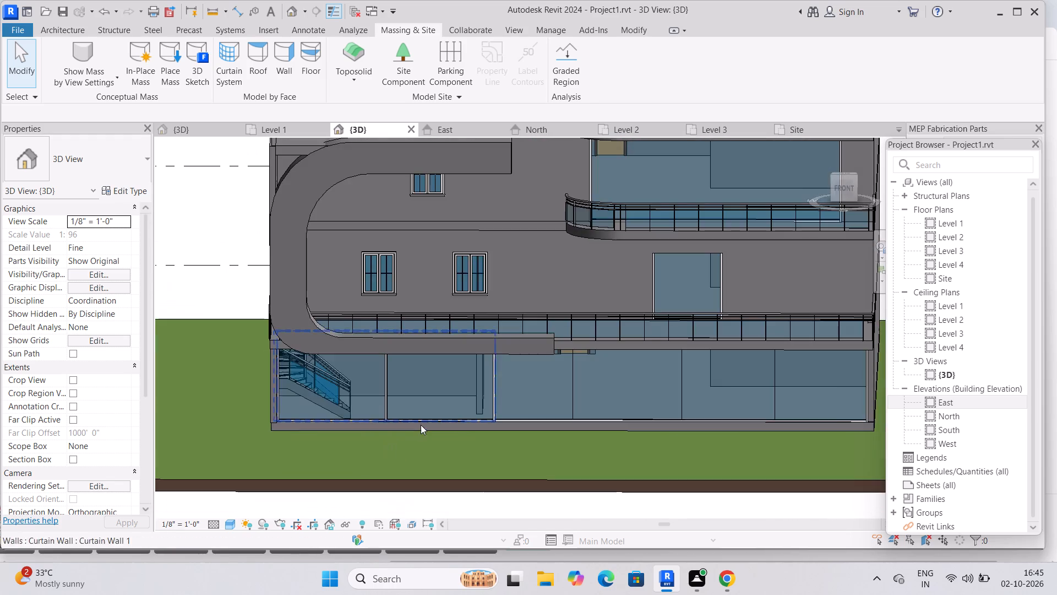
pyautogui.moveTo(421, 425); pyautogui.dragTo(383, 469, button='middle')
pyautogui.moveTo(385, 467); pyautogui.dragTo(404, 447, button='middle')
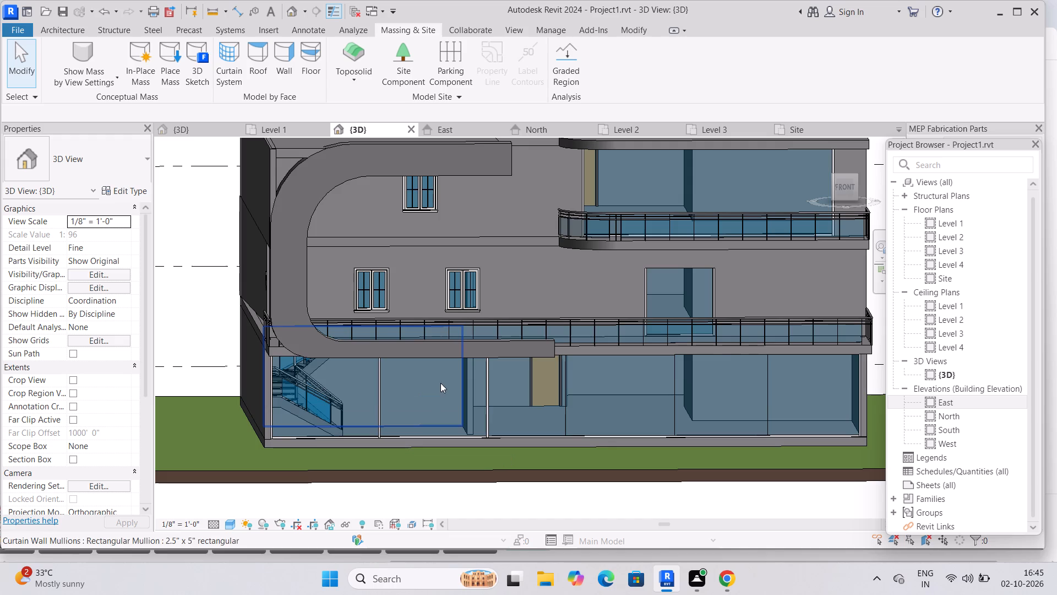
pyautogui.moveTo(445, 298); pyautogui.dragTo(435, 396, button='middle')
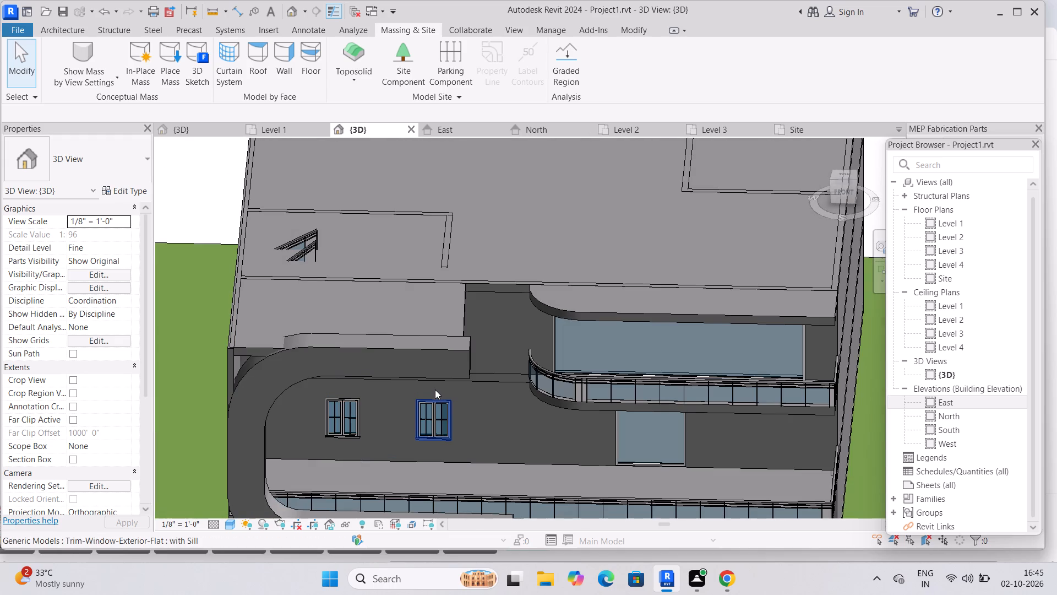
pyautogui.moveTo(476, 374); pyautogui.dragTo(491, 338, button='middle')
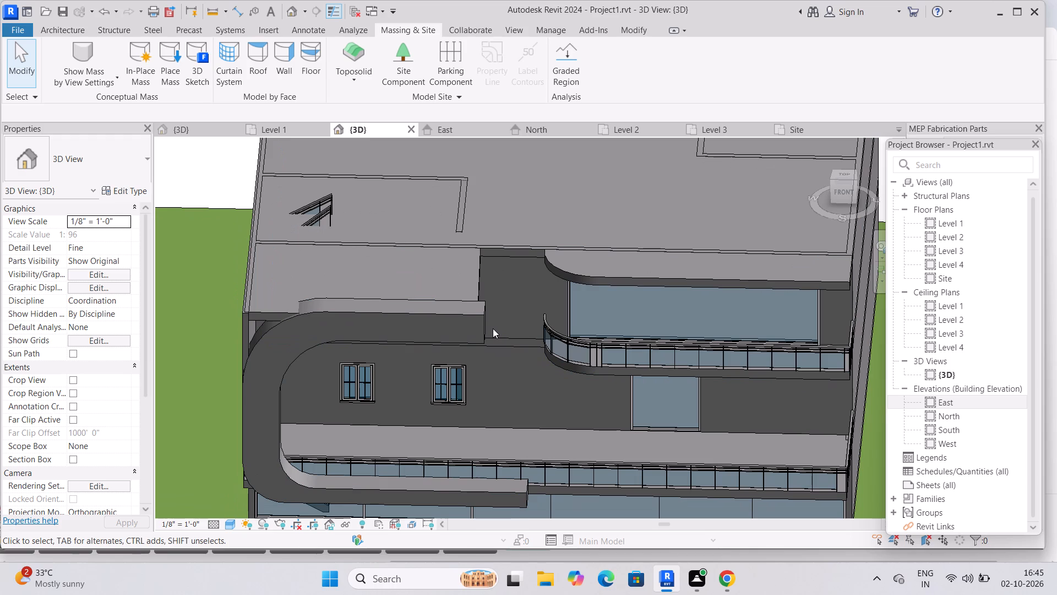
pyautogui.moveTo(494, 328); pyautogui.dragTo(537, 274, button='middle')
pyautogui.moveTo(589, 308); pyautogui.dragTo(513, 309, button='middle')
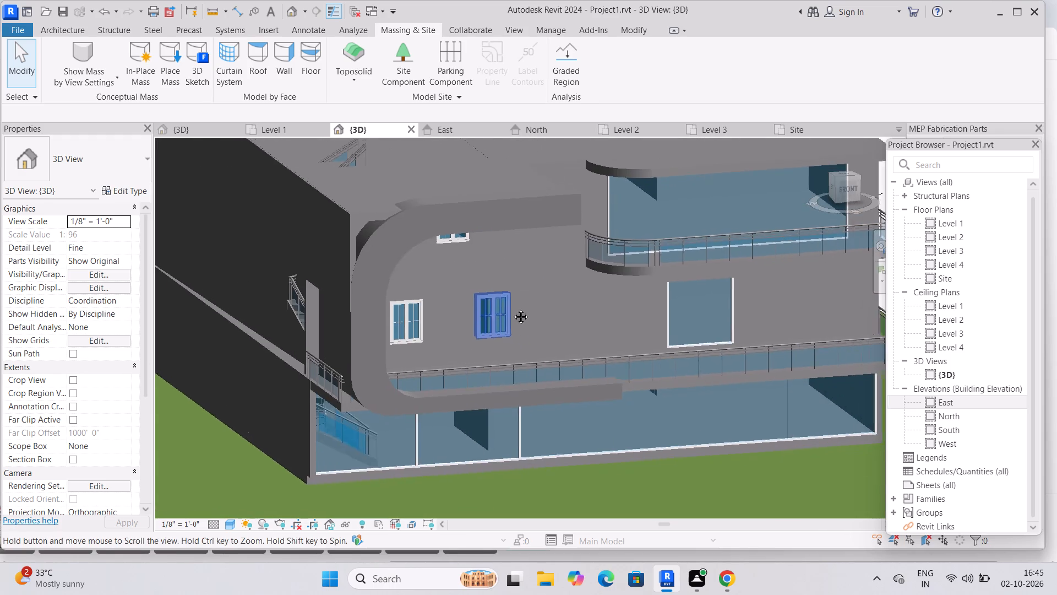
pyautogui.moveTo(513, 309); pyautogui.dragTo(512, 308, button='middle')
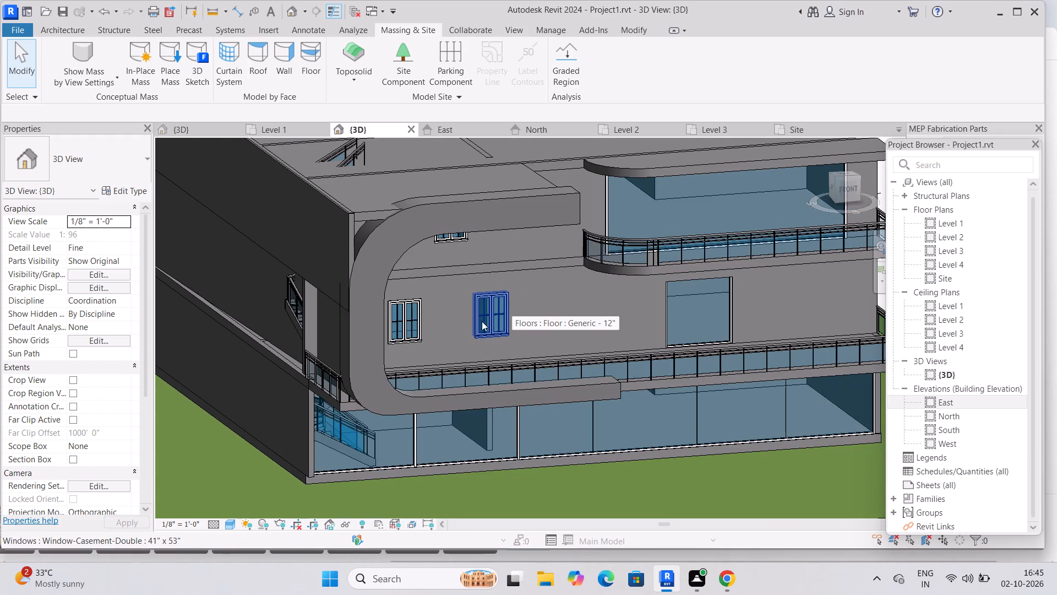
# Examine the building's left side wall and its corner with the facade, ending on the front of the building.
pyautogui.moveTo(471, 323); pyautogui.dragTo(570, 333, button='middle')
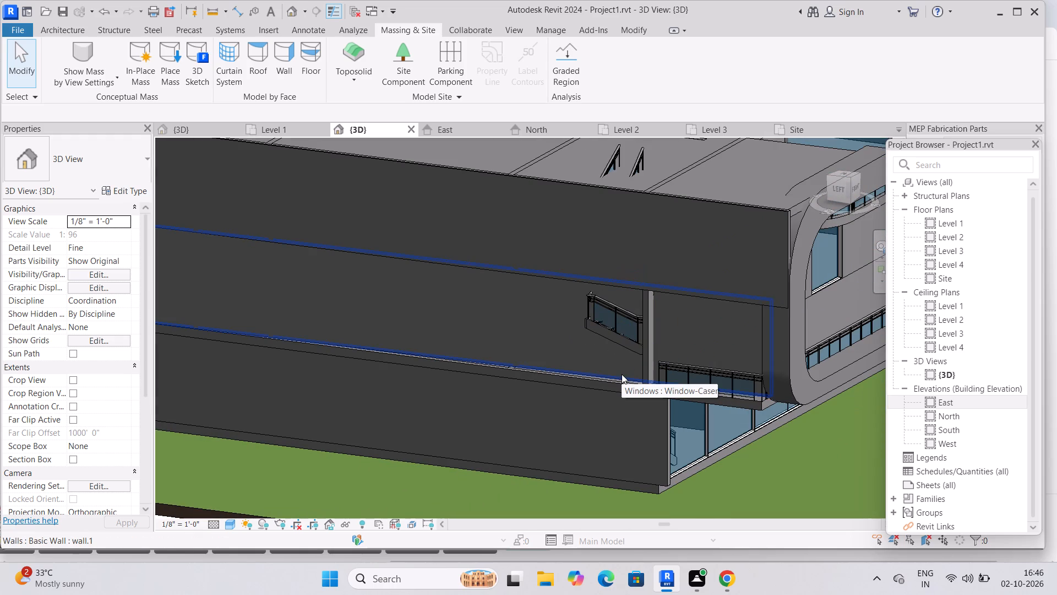
pyautogui.keyDown('shift'); pyautogui.moveTo(639, 374); pyautogui.dragTo(625, 376, button='middle'); pyautogui.keyUp('shift')
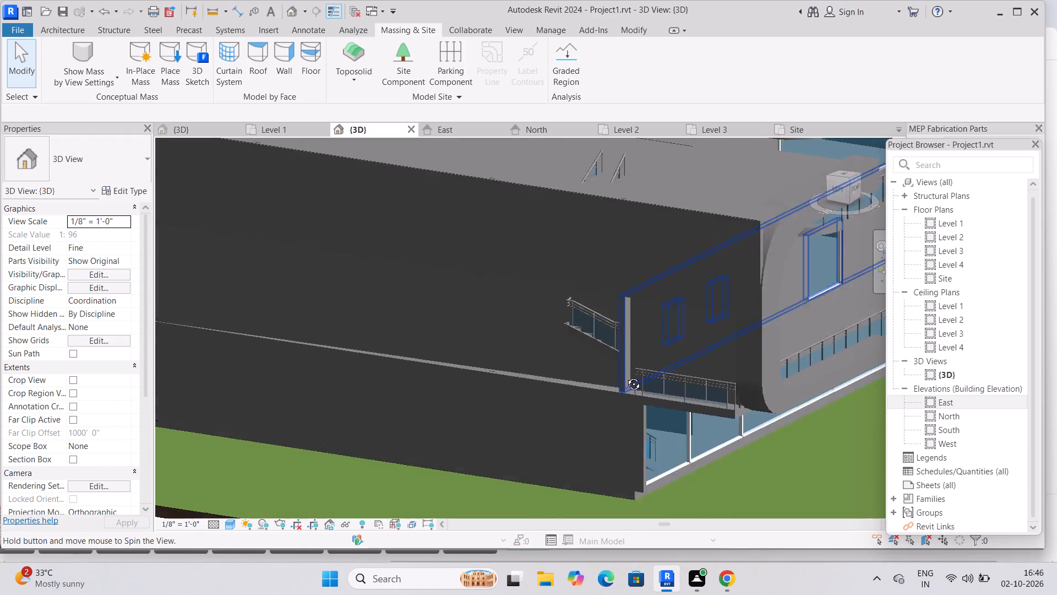
pyautogui.keyDown('shift'); pyautogui.moveTo(625, 376); pyautogui.dragTo(443, 351, button='middle'); pyautogui.keyUp('shift')
pyautogui.moveTo(458, 349); pyautogui.dragTo(569, 344, button='middle')
pyautogui.keyDown('shift'); pyautogui.moveTo(527, 336); pyautogui.dragTo(591, 357, button='middle'); pyautogui.keyUp('shift')
pyautogui.moveTo(555, 362); pyautogui.dragTo(552, 363, button='middle')
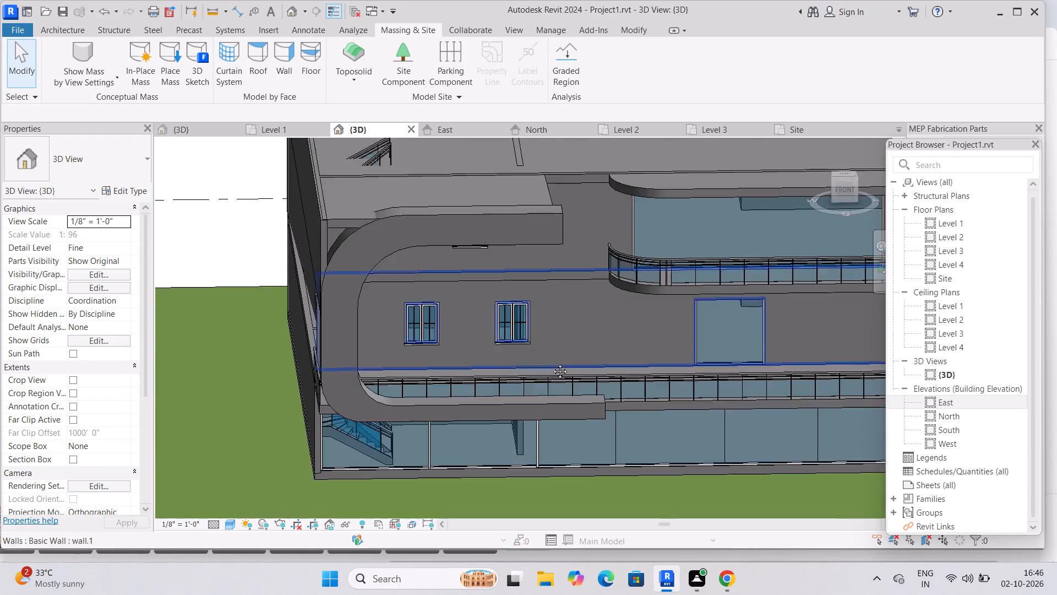
pyautogui.moveTo(552, 363); pyautogui.dragTo(468, 410, button='middle')
pyautogui.moveTo(475, 419); pyautogui.dragTo(493, 352, button='middle')
pyautogui.moveTo(516, 360); pyautogui.dragTo(492, 374, button='middle')
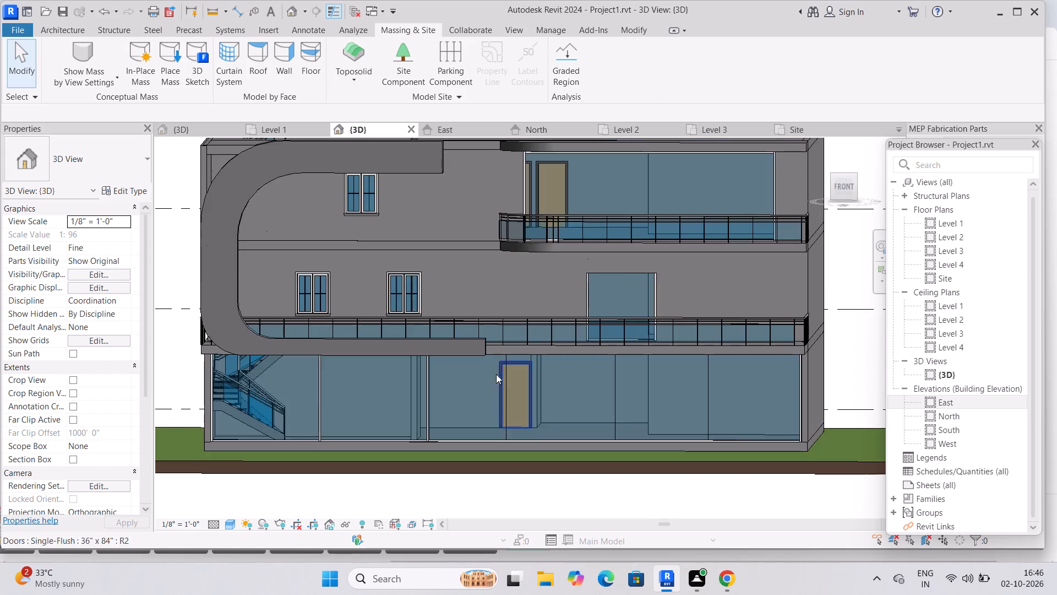
pyautogui.moveTo(503, 383); pyautogui.dragTo(531, 429, button='middle')
pyautogui.scroll(1, 531, 429)
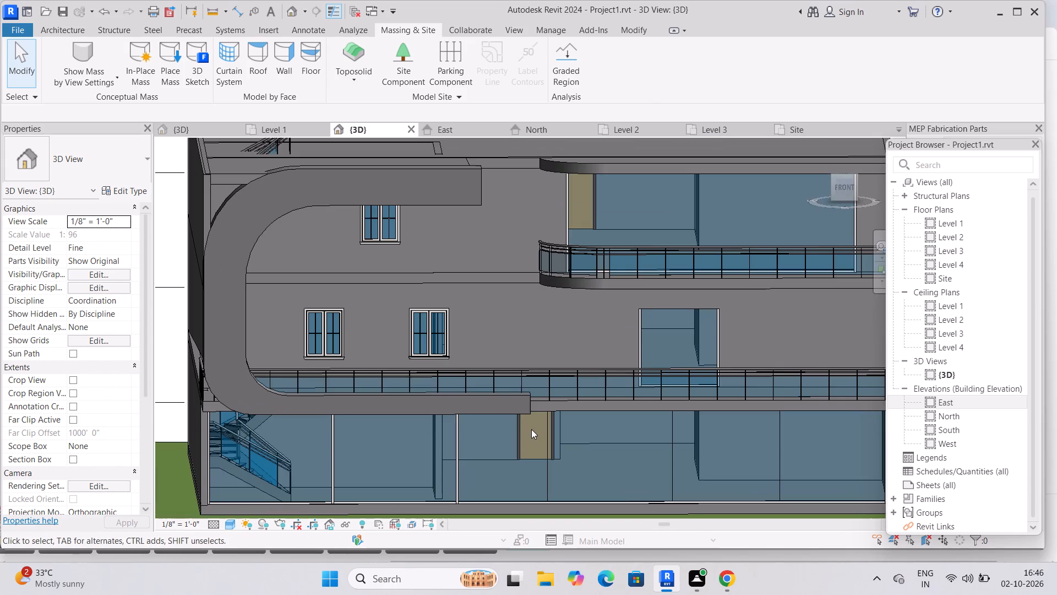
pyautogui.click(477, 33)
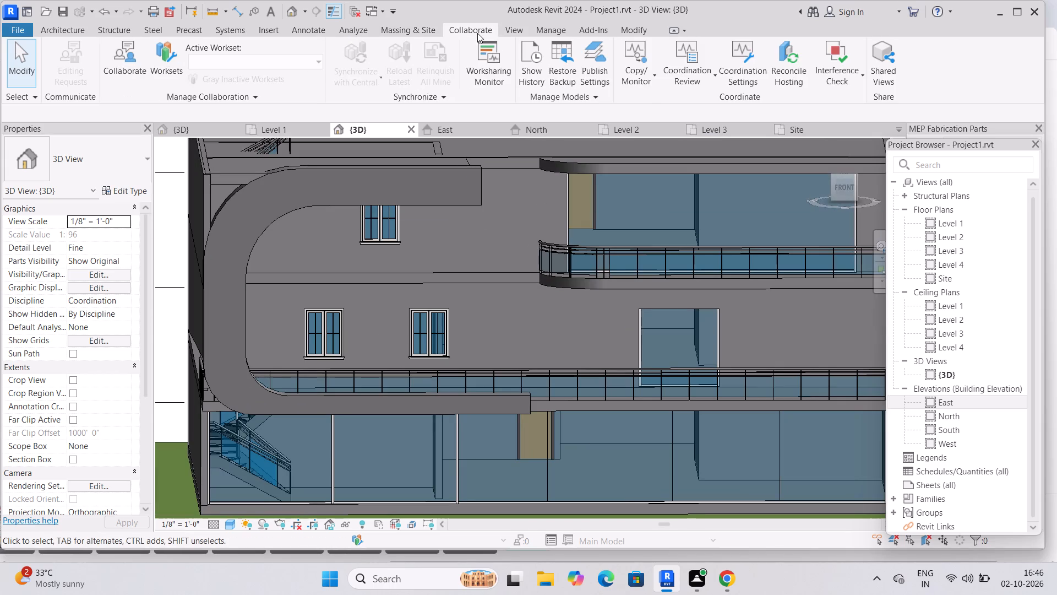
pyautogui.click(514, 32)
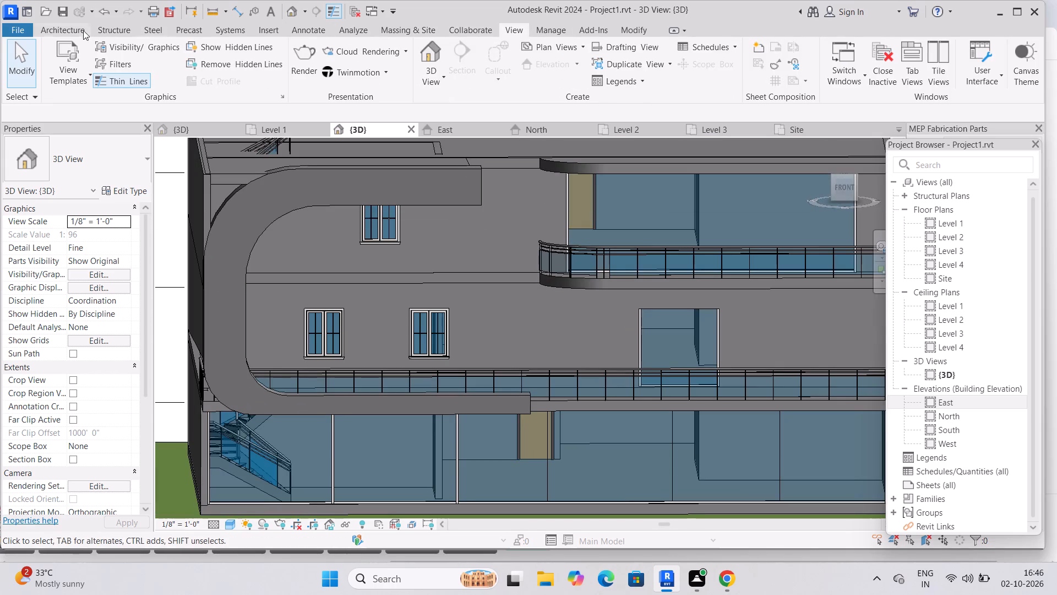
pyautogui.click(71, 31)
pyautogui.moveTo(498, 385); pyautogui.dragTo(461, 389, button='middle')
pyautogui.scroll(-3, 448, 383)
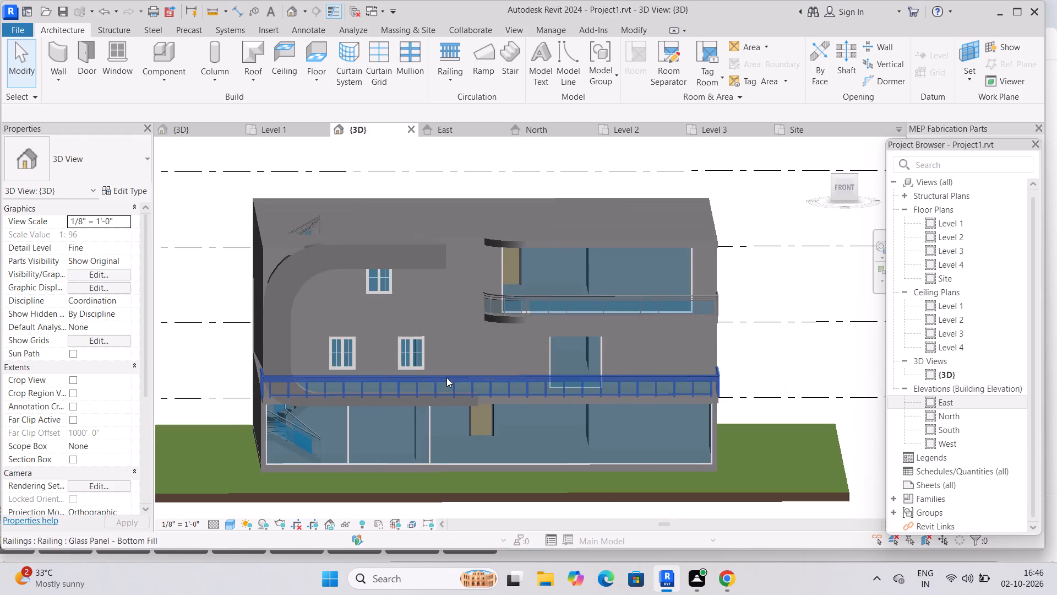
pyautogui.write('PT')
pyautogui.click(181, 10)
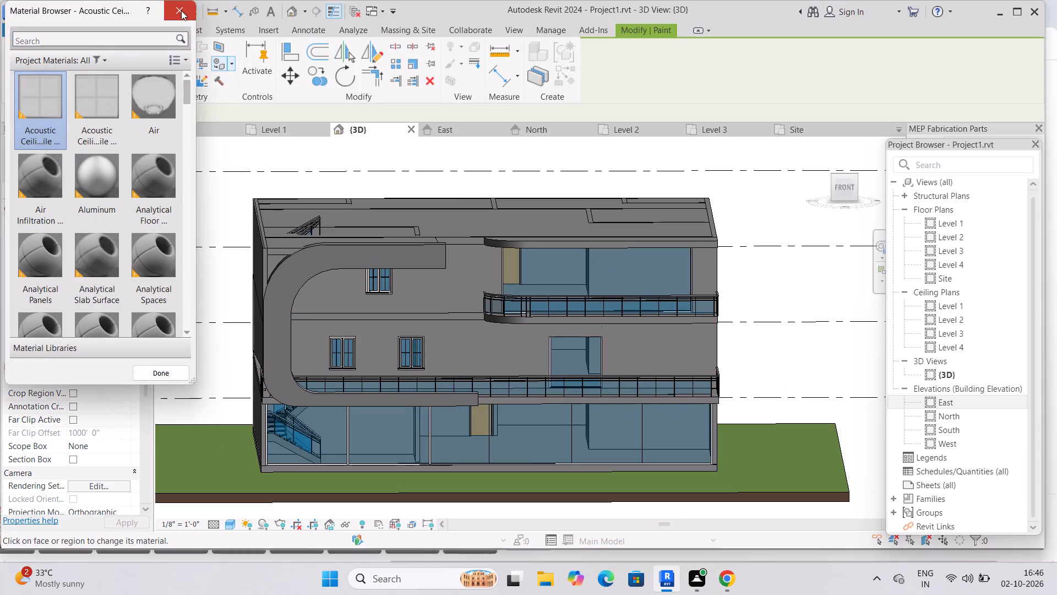
# Create a new project material and name it BLUE.
pyautogui.click(482, 34)
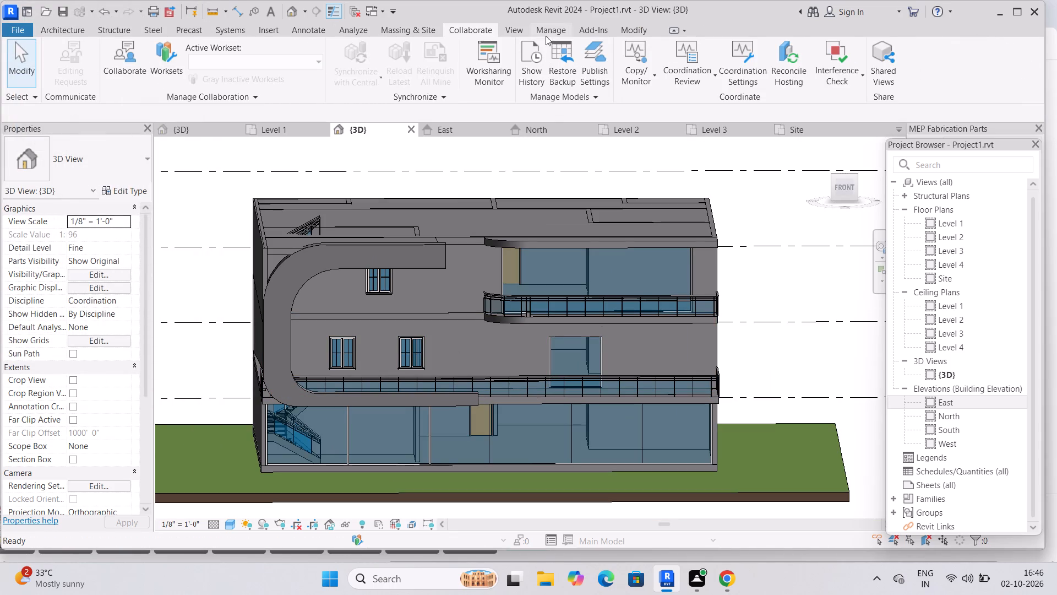
pyautogui.click(519, 26)
pyautogui.click(538, 31)
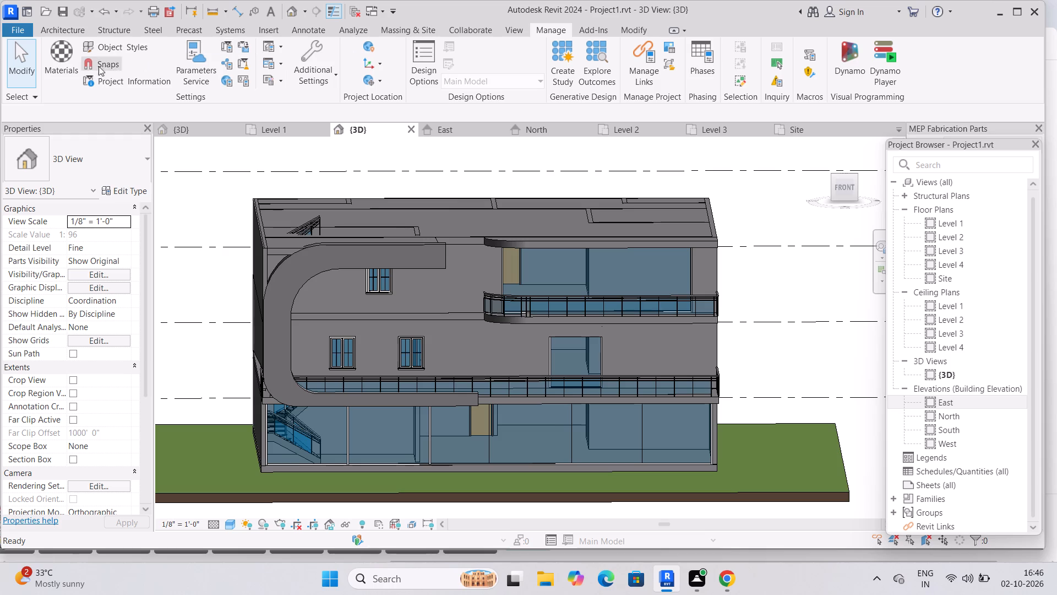
pyautogui.click(78, 64)
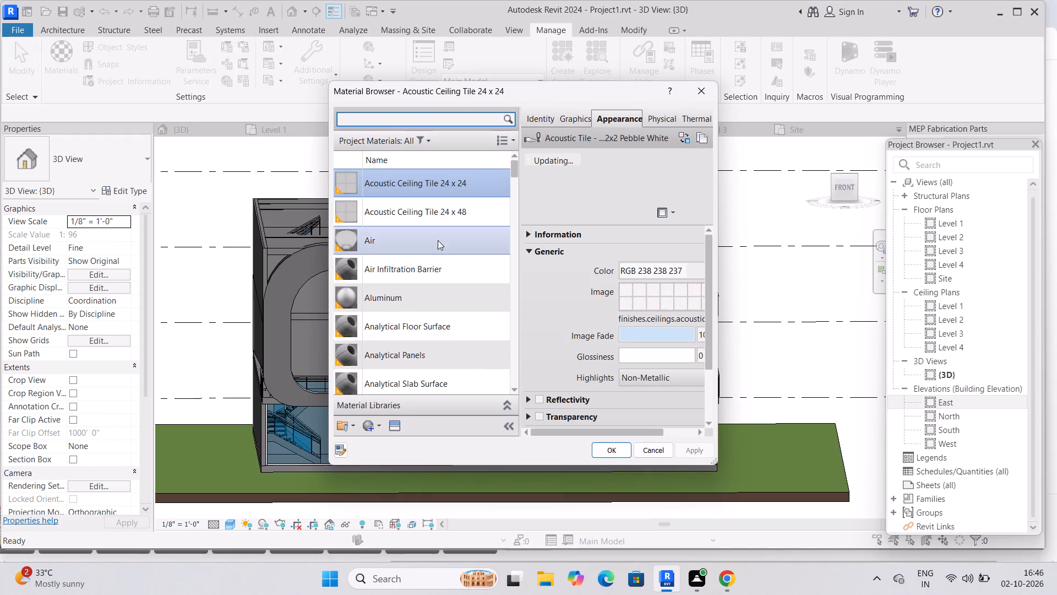
pyautogui.scroll(-3, 447, 346)
pyautogui.click(375, 429)
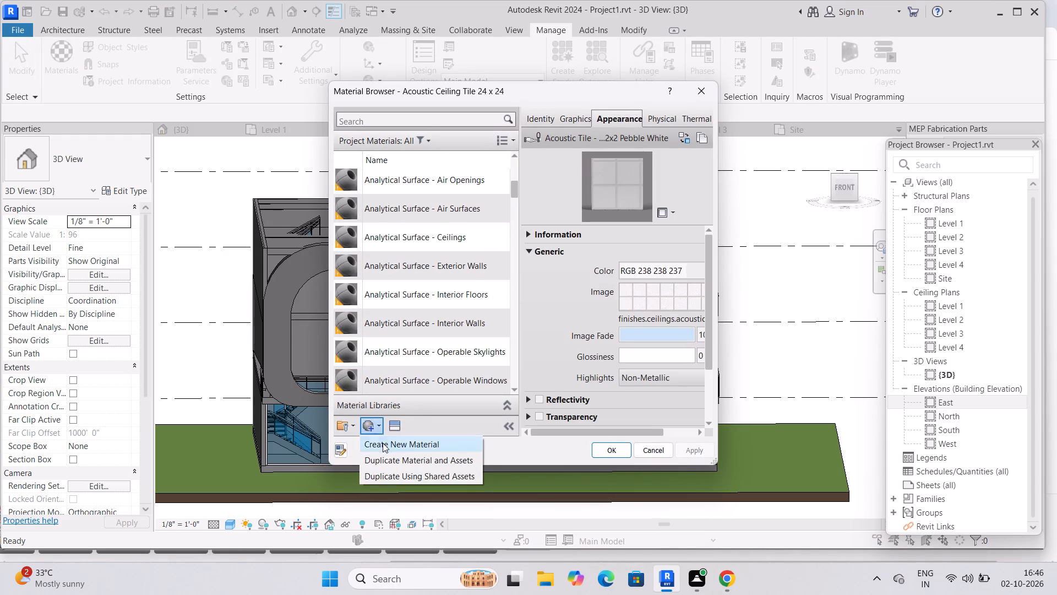
pyautogui.click(383, 443)
pyautogui.rightClick(429, 268)
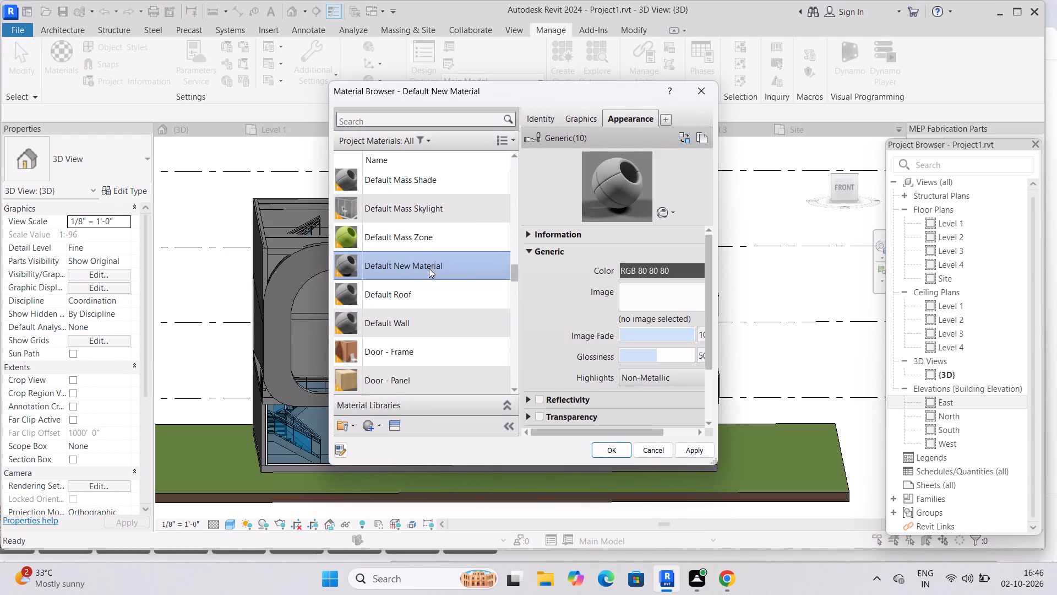
pyautogui.click(482, 318)
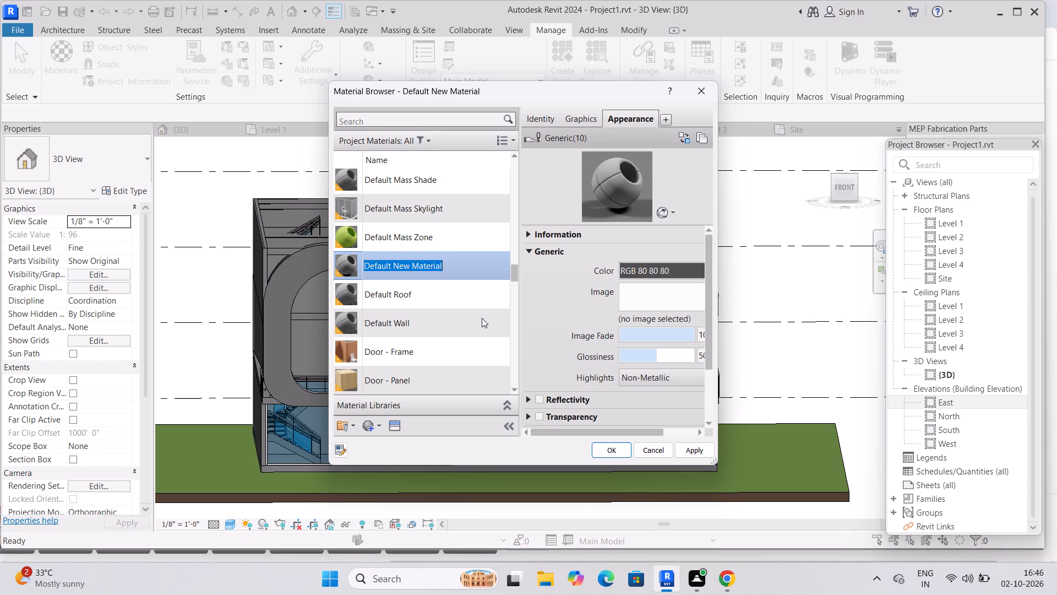
pyautogui.press('BackSpace')
pyautogui.write('BLUE')
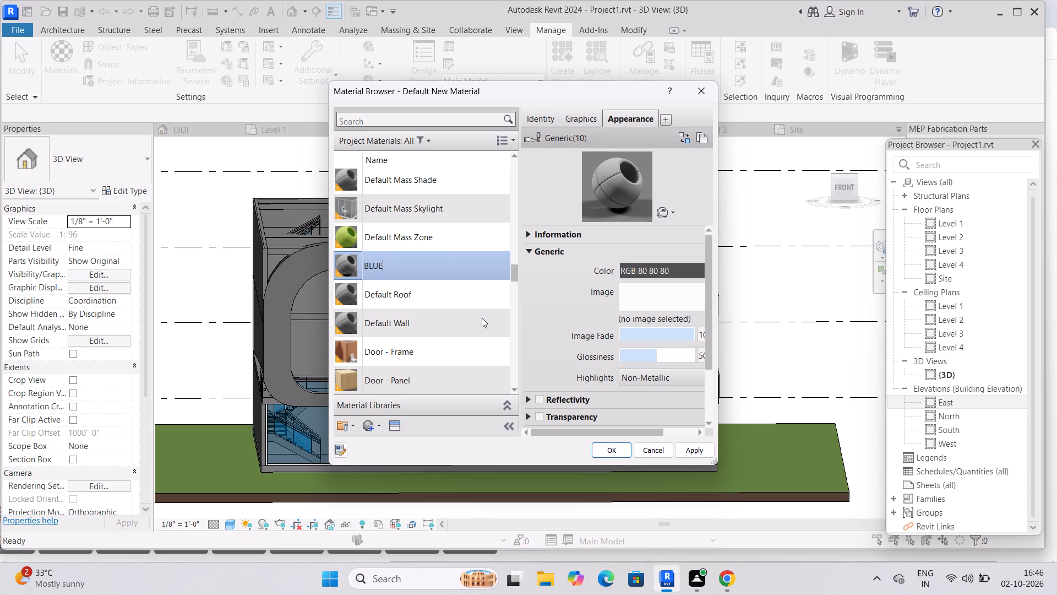
# Set the BLUE material's appearance color to RGB 37 19 140 and apply it.
pyautogui.click(653, 271)
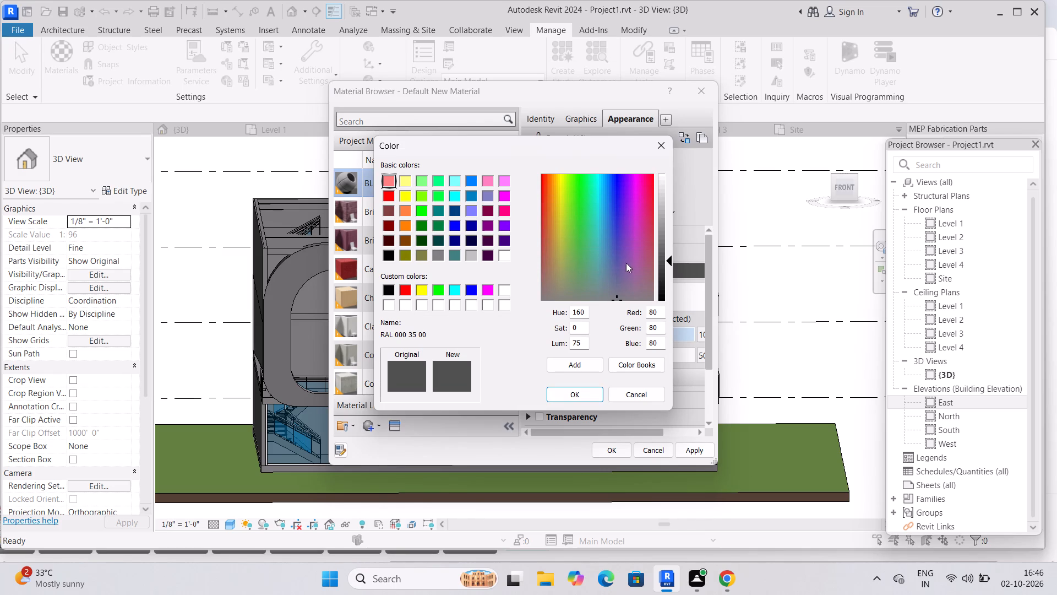
pyautogui.click(618, 242)
pyautogui.click(618, 232)
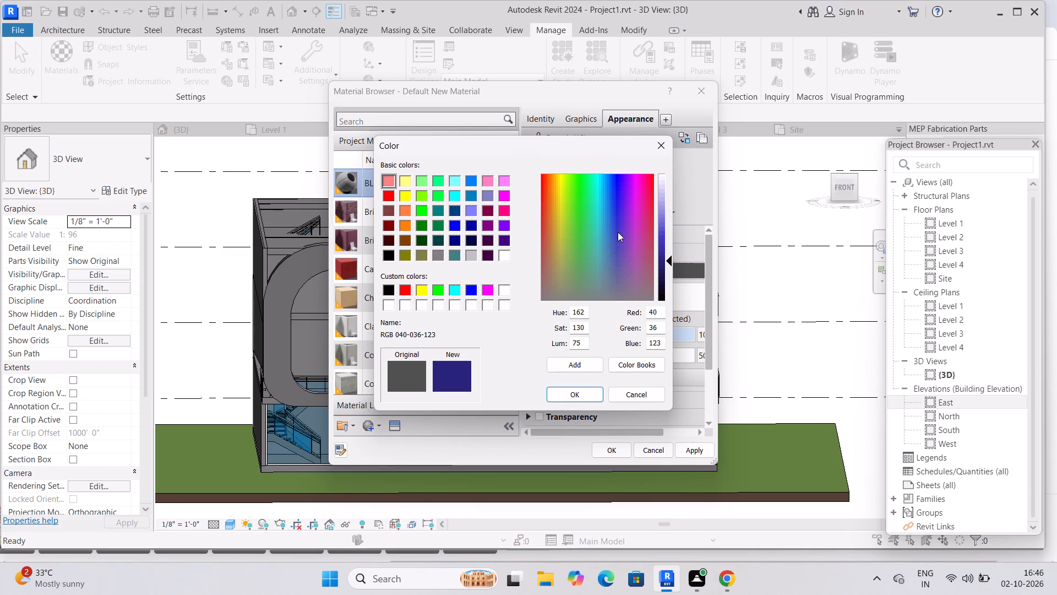
pyautogui.click(619, 205)
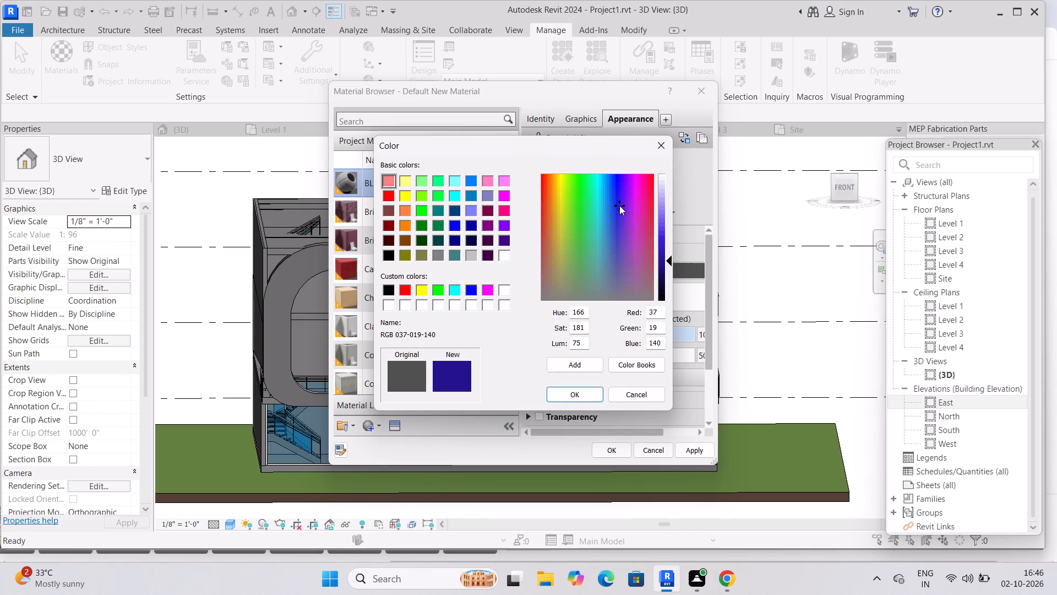
pyautogui.click(585, 392)
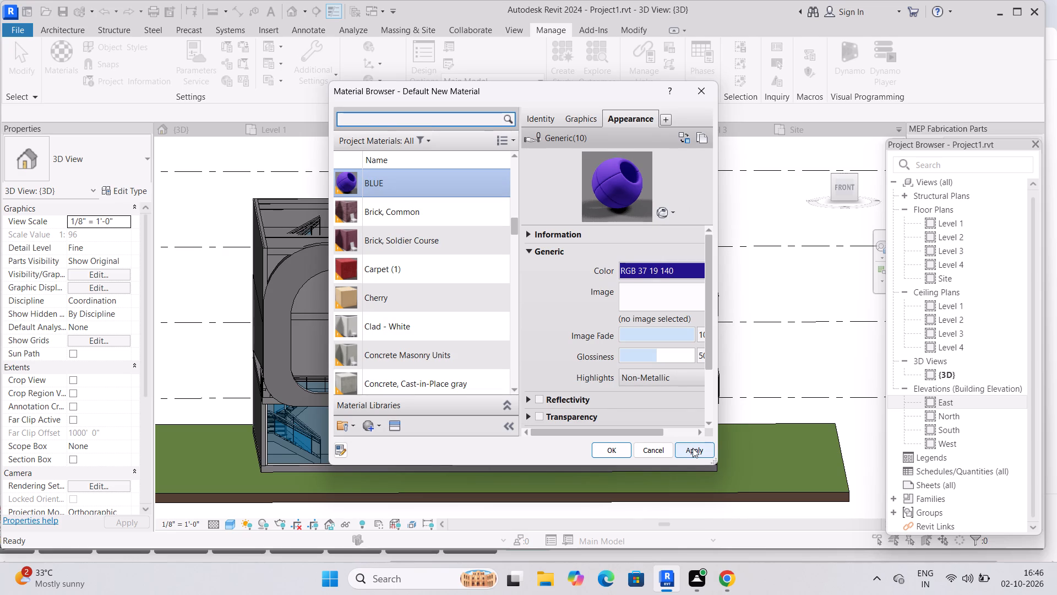
pyautogui.click(693, 448)
pyautogui.click(611, 448)
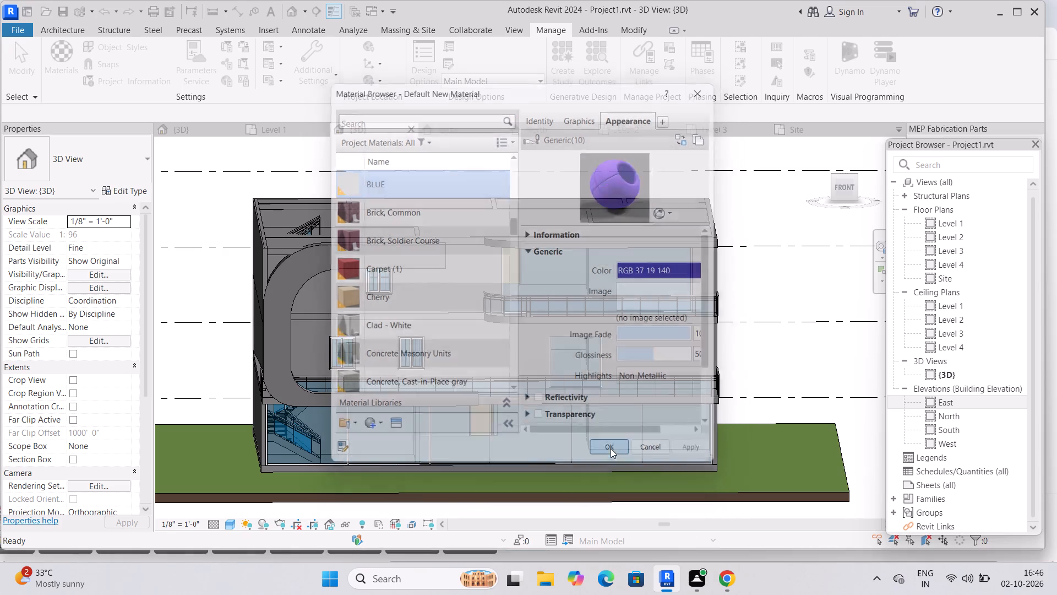
# Edit the C-shaped facade model in place and paint its front face with the BLUE material.
pyautogui.click(309, 272)
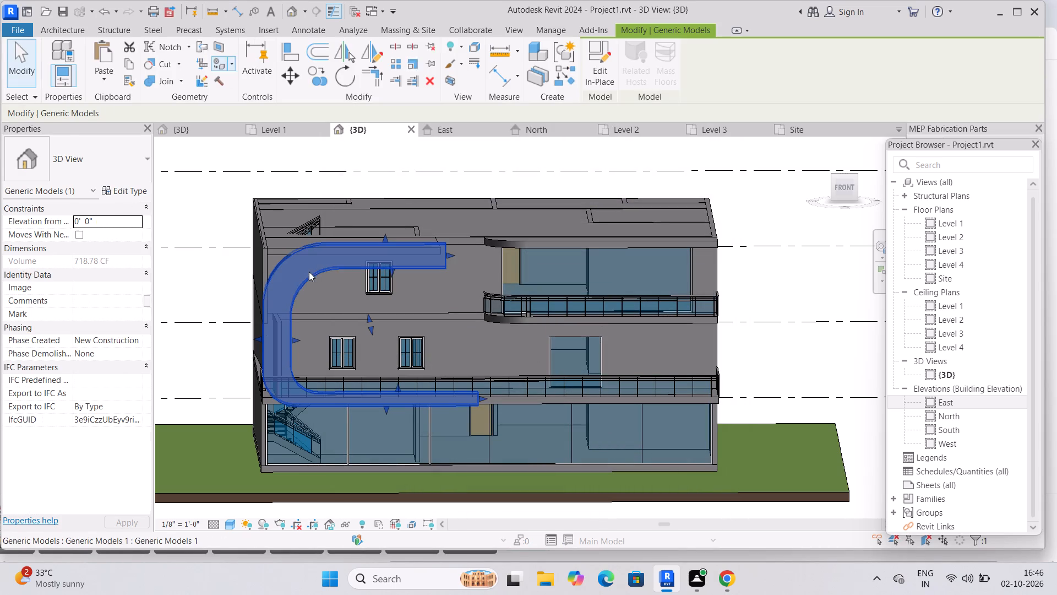
pyautogui.click(587, 59)
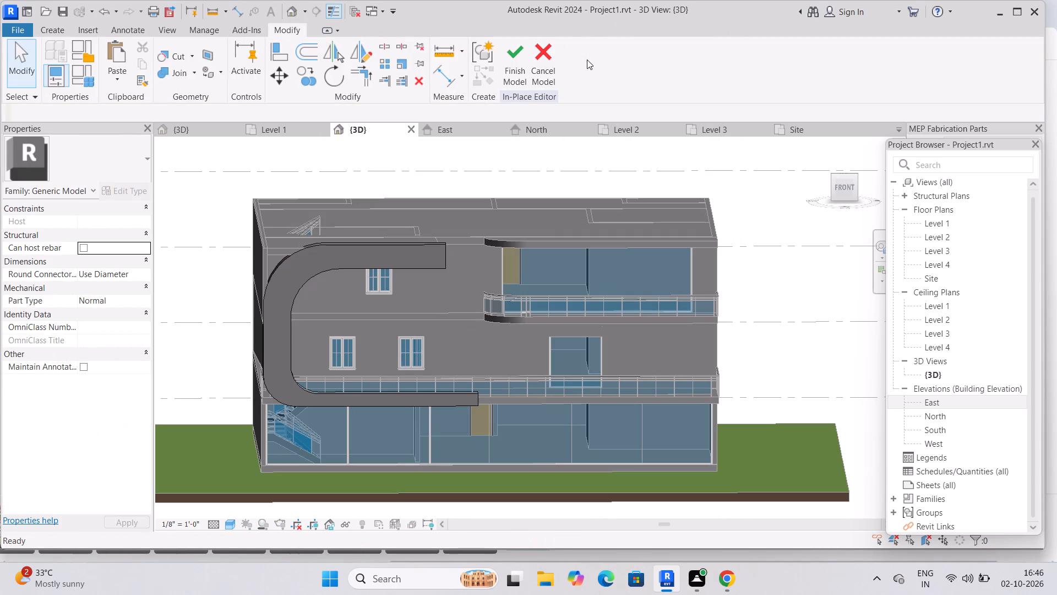
pyautogui.write('PT')
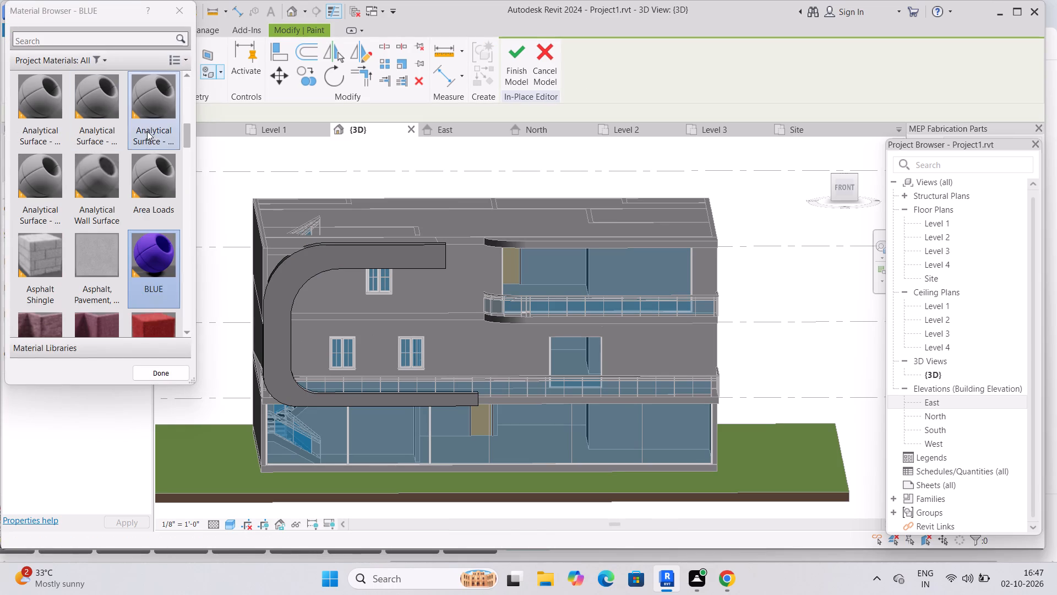
pyautogui.click(157, 266)
pyautogui.click(295, 281)
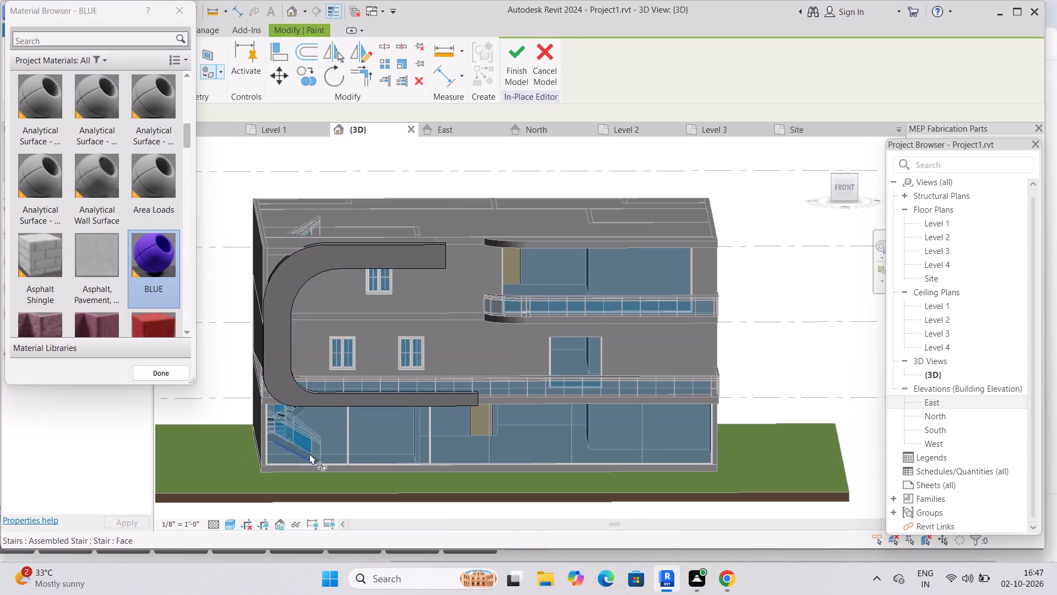
pyautogui.click(348, 399)
# Paint the curved and straight front edge faces of the upper balcony's floor slab BLUE and finish the in-place model.
pyautogui.moveTo(290, 355); pyautogui.dragTo(304, 365, button='middle')
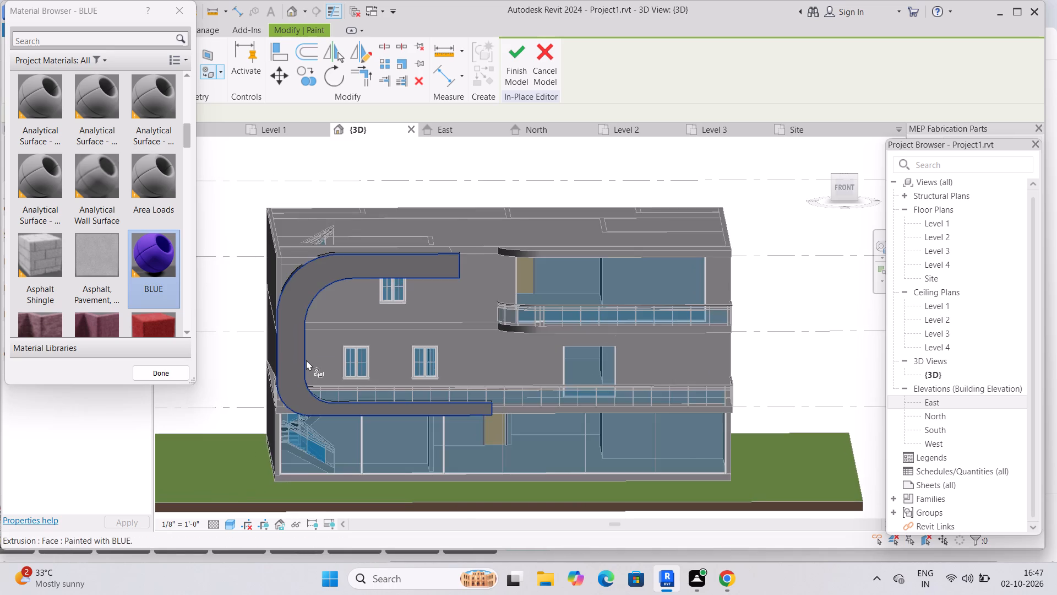
pyautogui.keyDown('shift'); pyautogui.moveTo(306, 360); pyautogui.dragTo(422, 378, button='middle'); pyautogui.keyUp('shift')
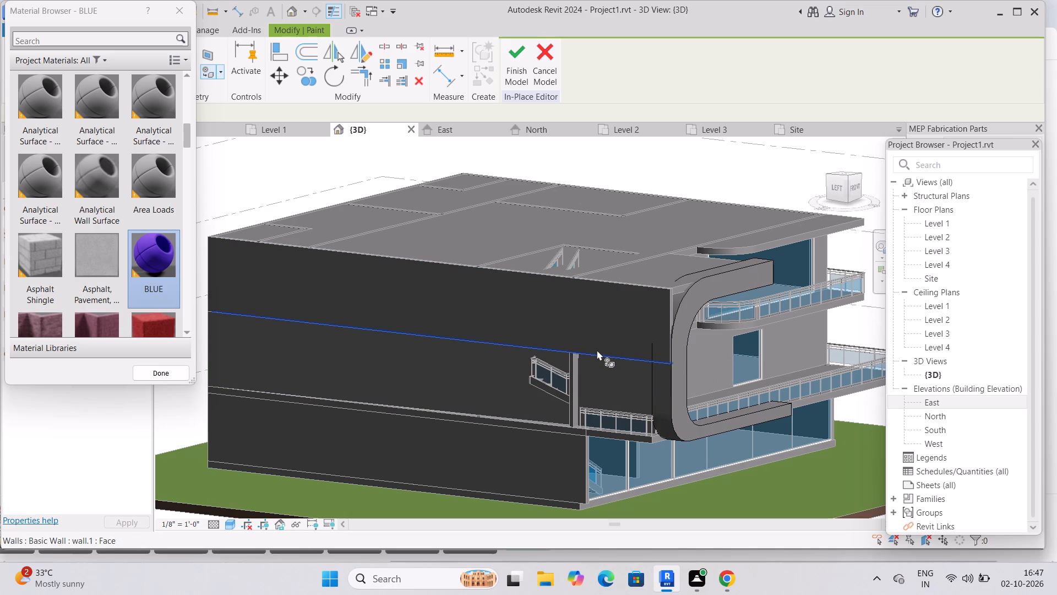
pyautogui.keyDown('shift'); pyautogui.moveTo(597, 350); pyautogui.dragTo(506, 345, button='middle'); pyautogui.keyUp('shift')
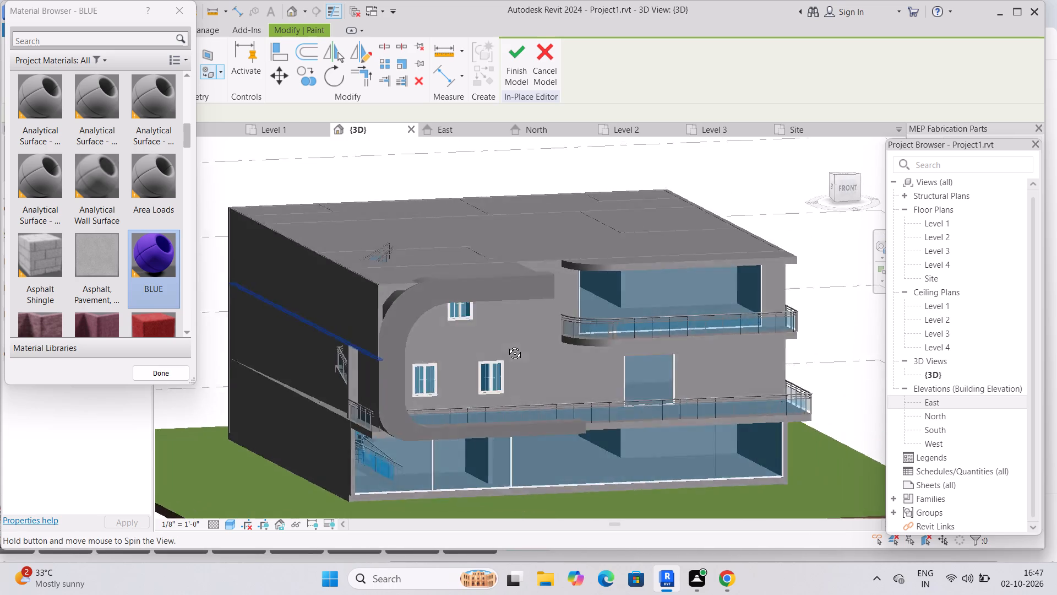
pyautogui.keyDown('shift'); pyautogui.moveTo(506, 345); pyautogui.dragTo(465, 350, button='middle'); pyautogui.keyUp('shift')
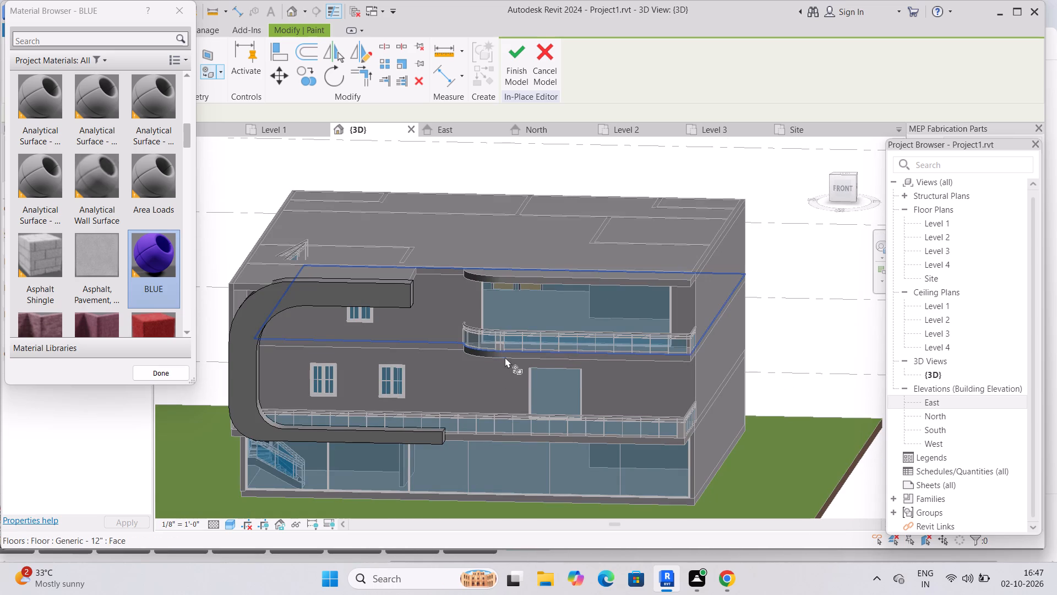
pyautogui.scroll(8, 503, 352)
pyautogui.click(501, 365)
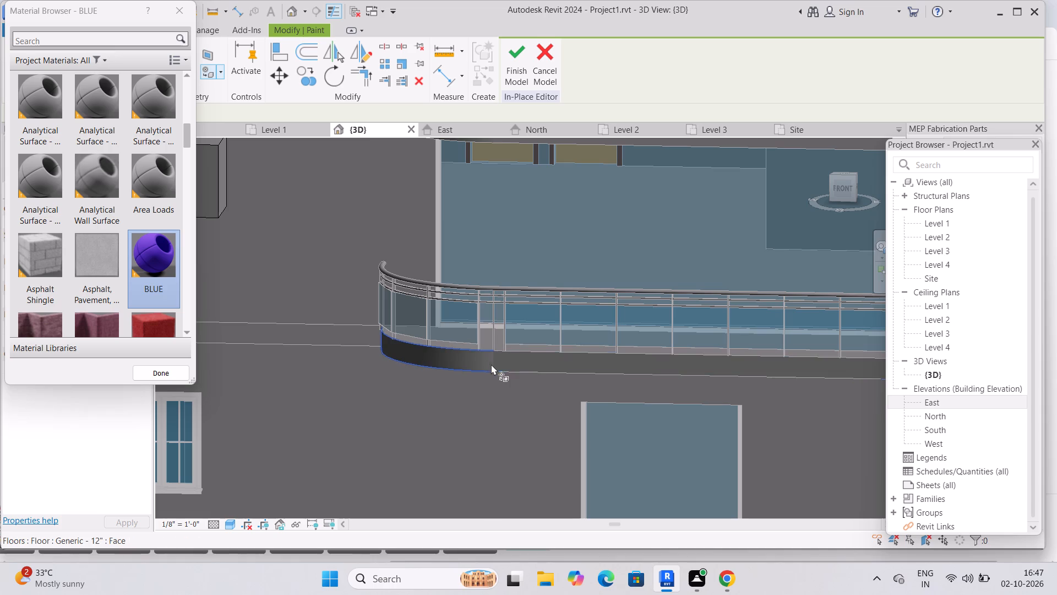
pyautogui.click(470, 358)
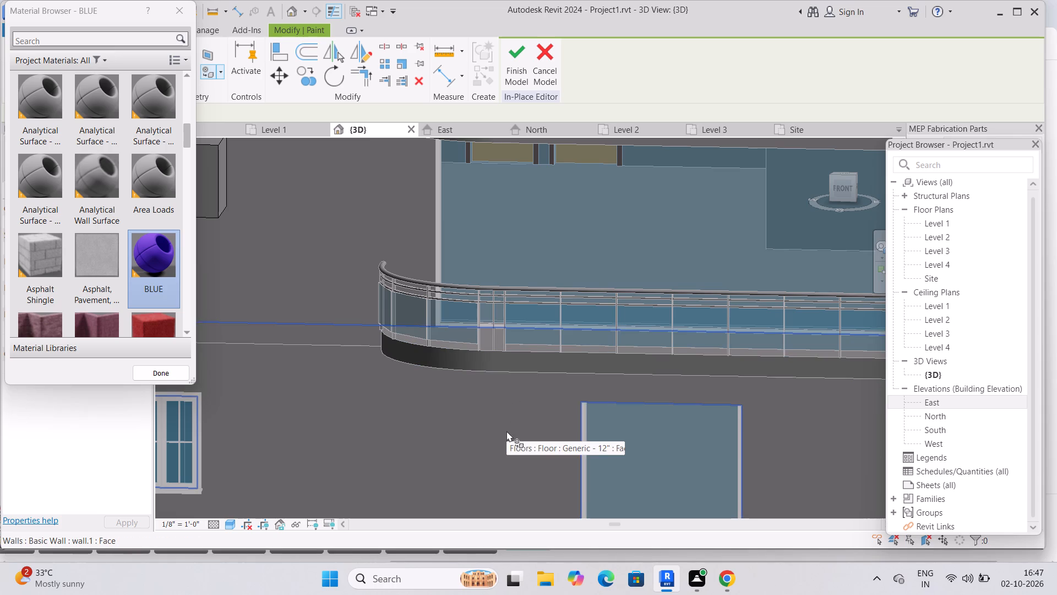
pyautogui.click(519, 76)
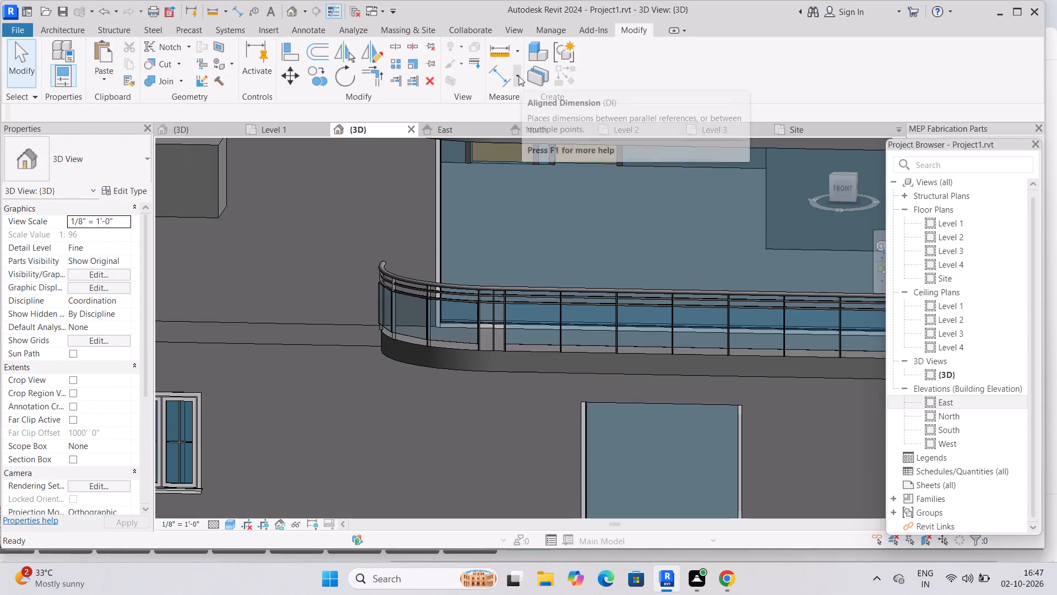
# Keep the 3D view's detail level at Fine and set its visual style to Realistic, with the whole front facade in view.
pyautogui.scroll(-2, 338, 424)
pyautogui.scroll(1, 338, 424)
pyautogui.scroll(-3, 338, 424)
pyautogui.moveTo(364, 424); pyautogui.dragTo(527, 364, button='middle')
pyautogui.scroll(-3, 533, 358)
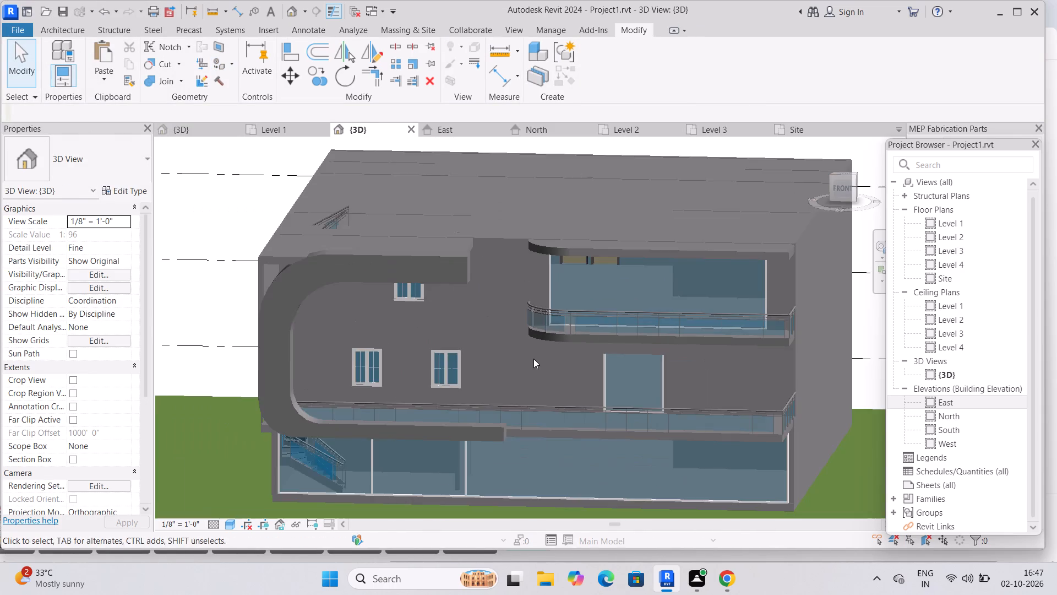
pyautogui.click(210, 527)
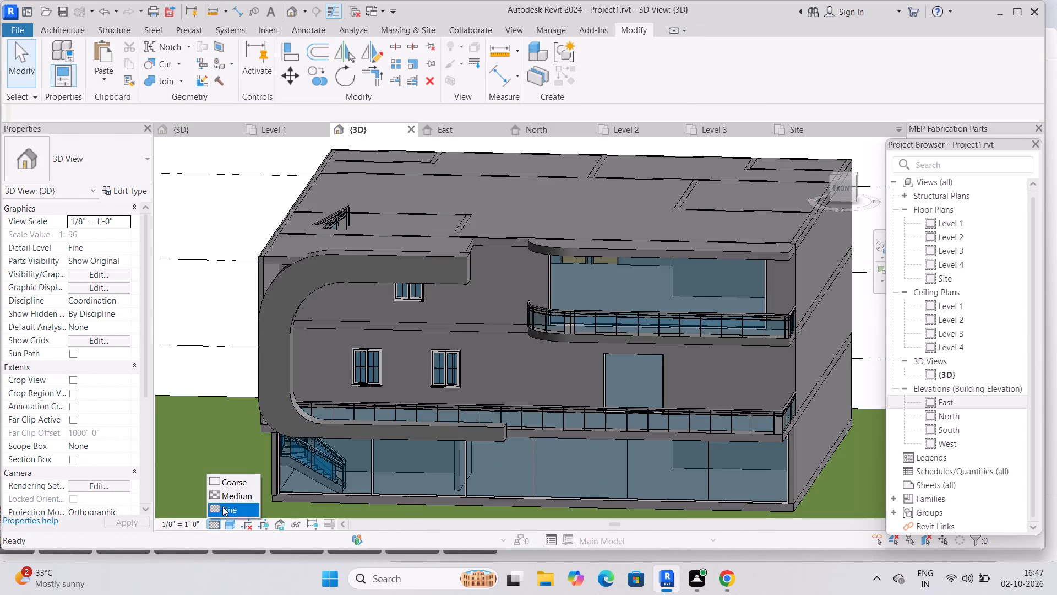
pyautogui.click(222, 506)
pyautogui.click(231, 522)
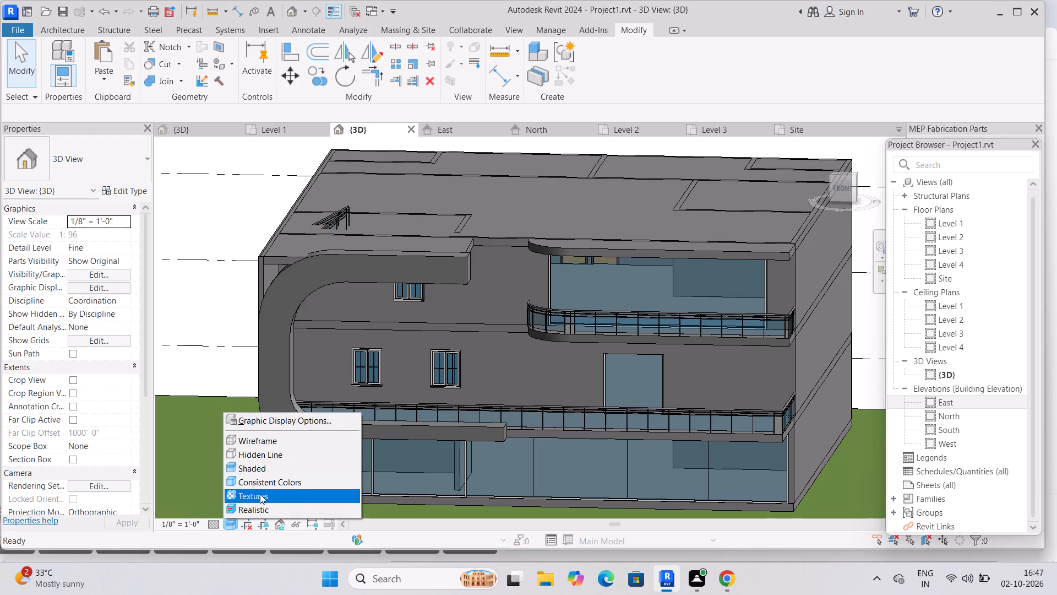
pyautogui.click(258, 504)
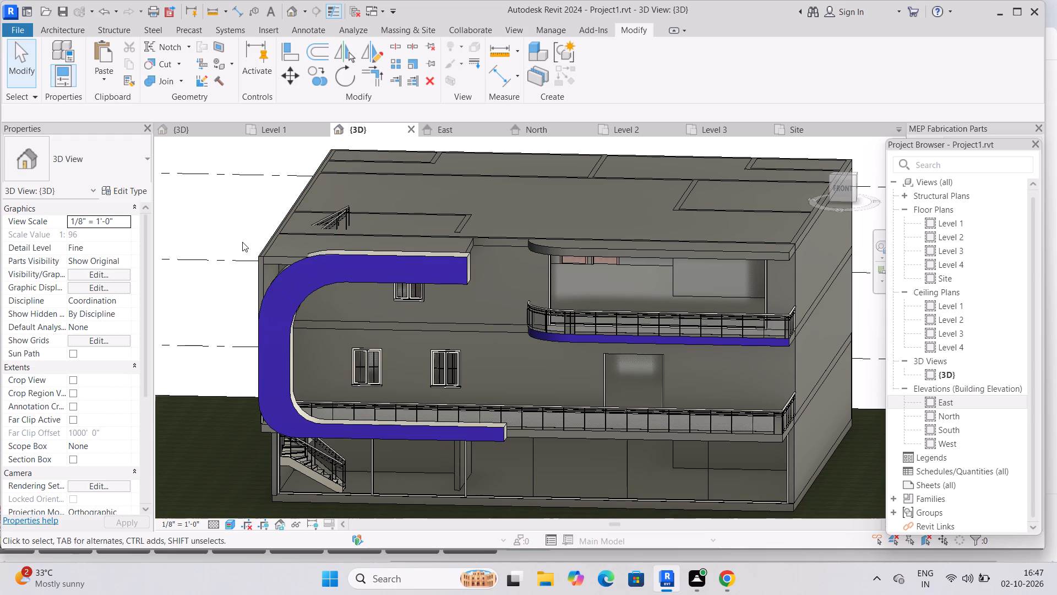
# Change the BLUE material's appearance color to RGB 0 64 128 and apply it.
pyautogui.click(398, 33)
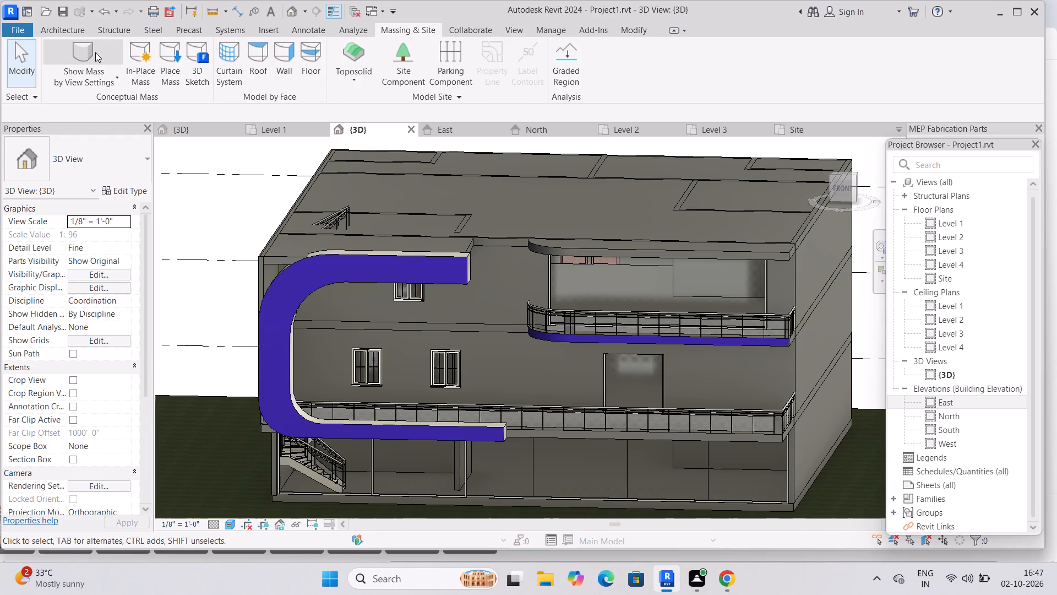
pyautogui.click(475, 29)
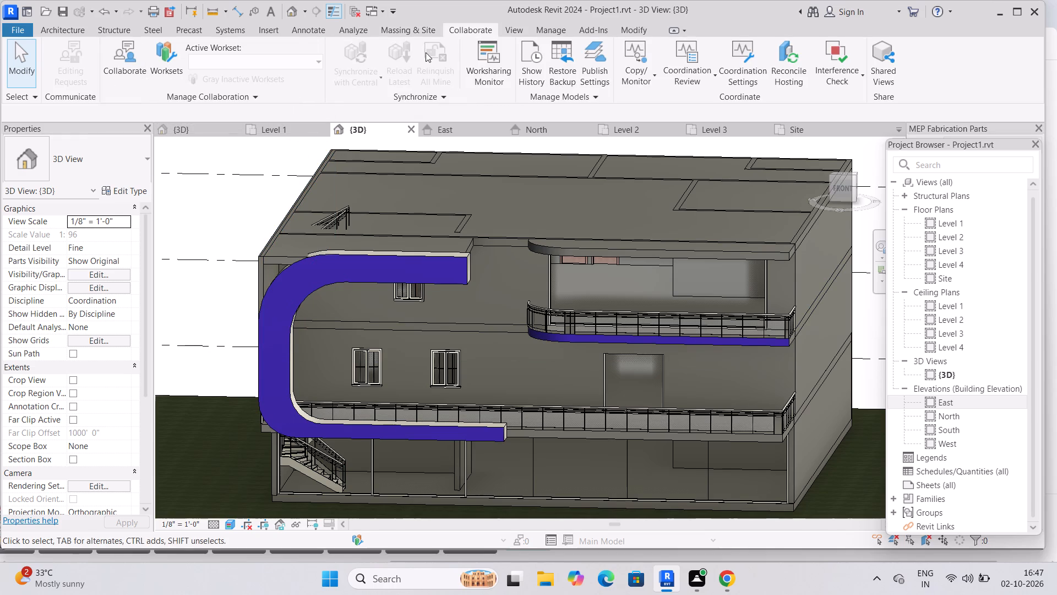
pyautogui.click(542, 33)
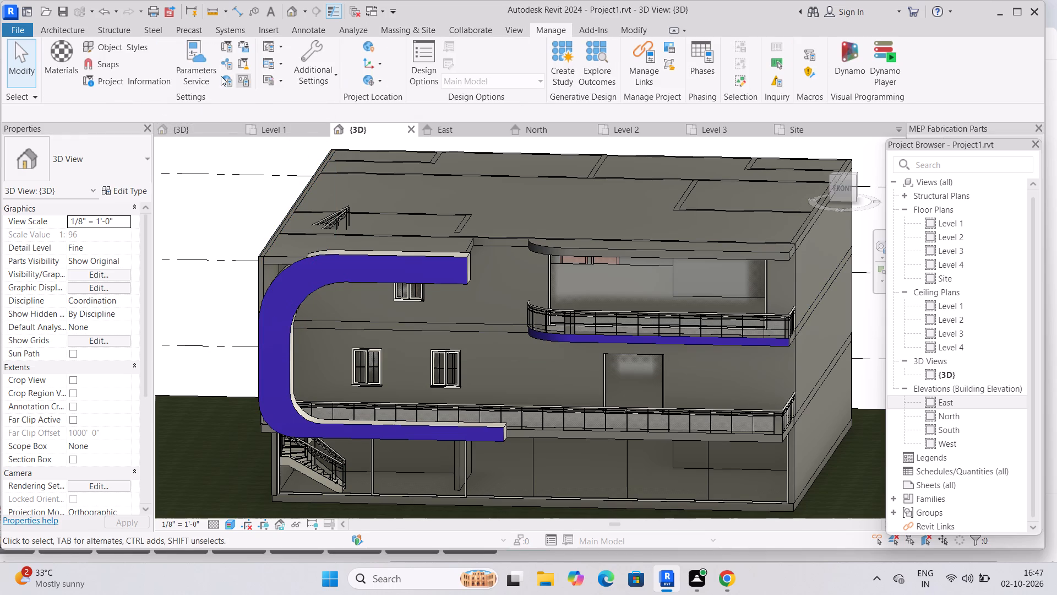
pyautogui.click(68, 57)
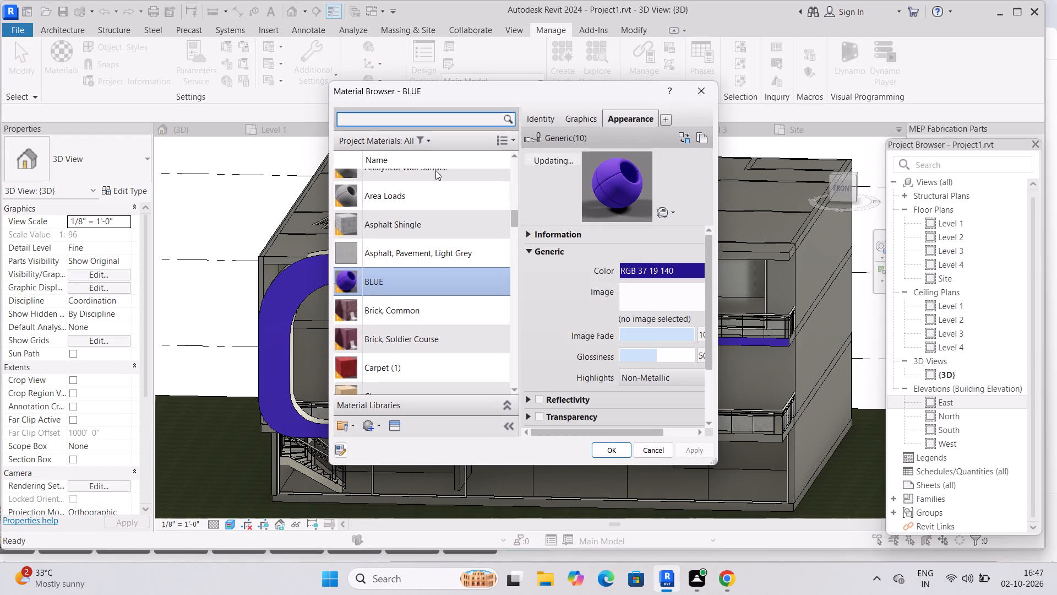
pyautogui.click(652, 270)
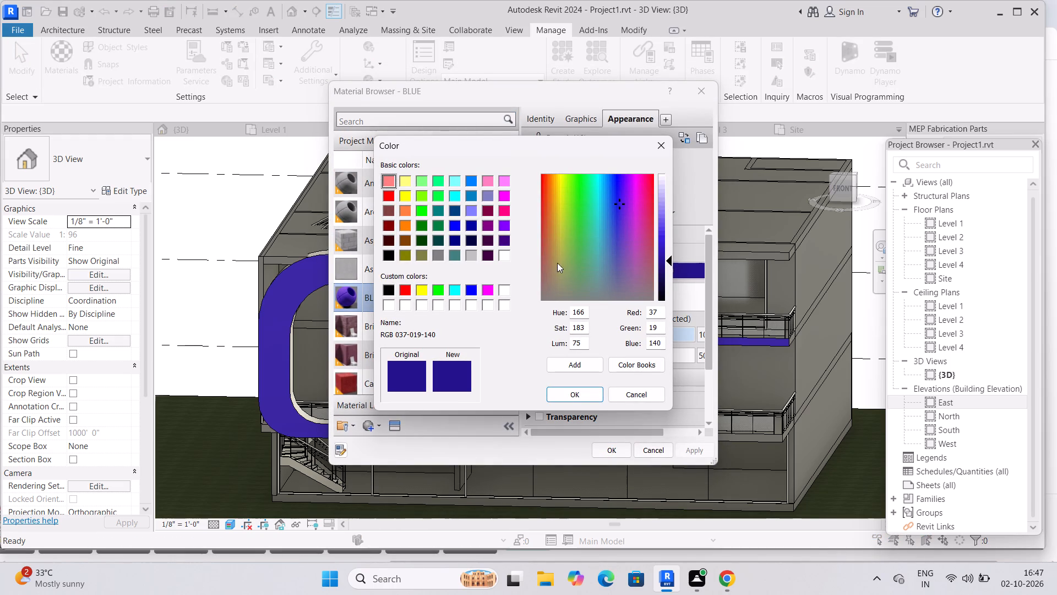
pyautogui.click(471, 225)
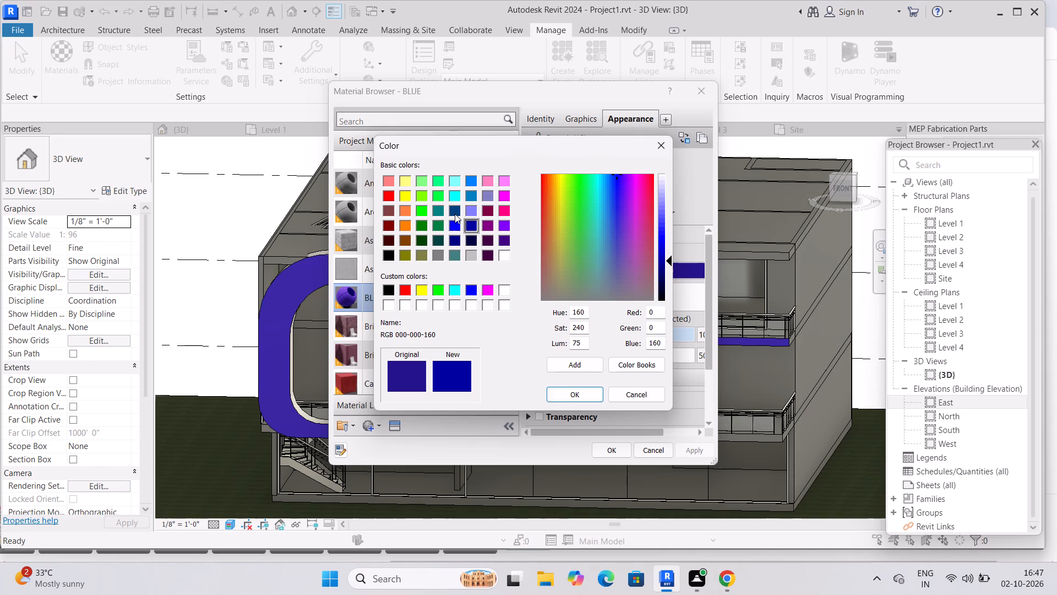
pyautogui.click(455, 212)
pyautogui.click(585, 392)
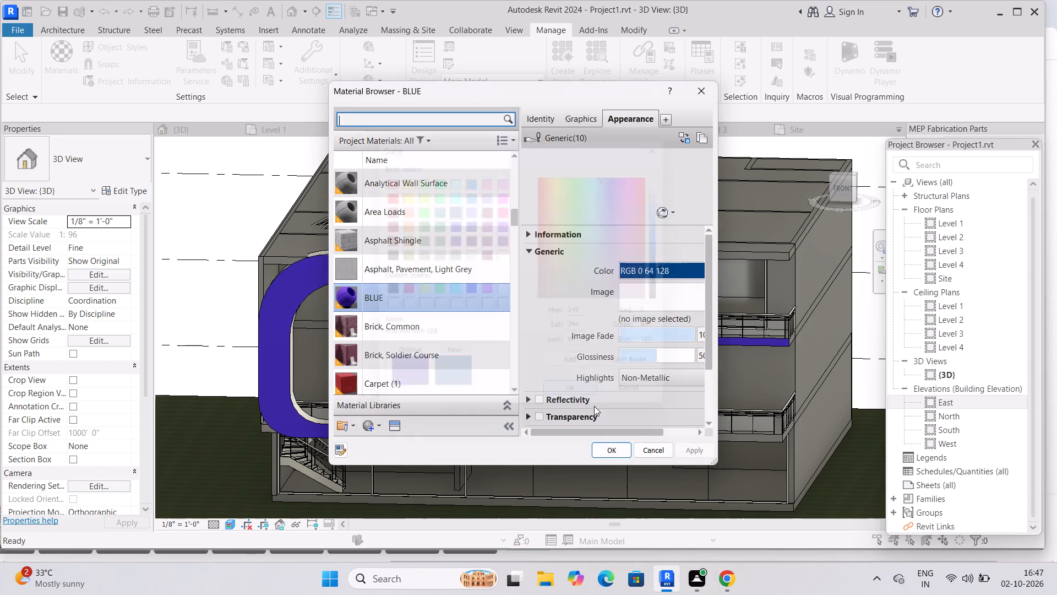
pyautogui.click(688, 449)
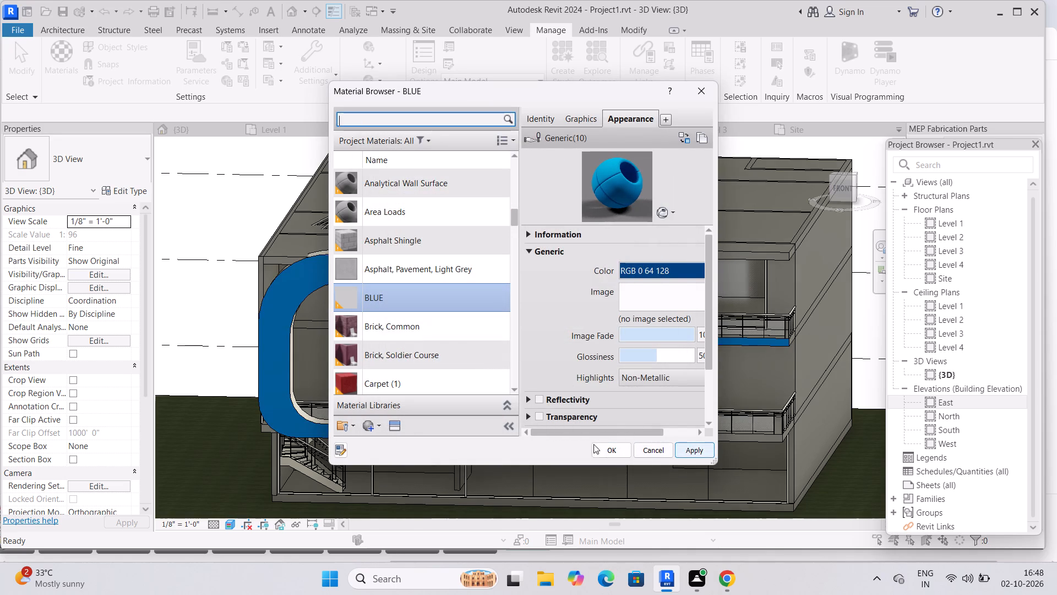
pyautogui.click(593, 443)
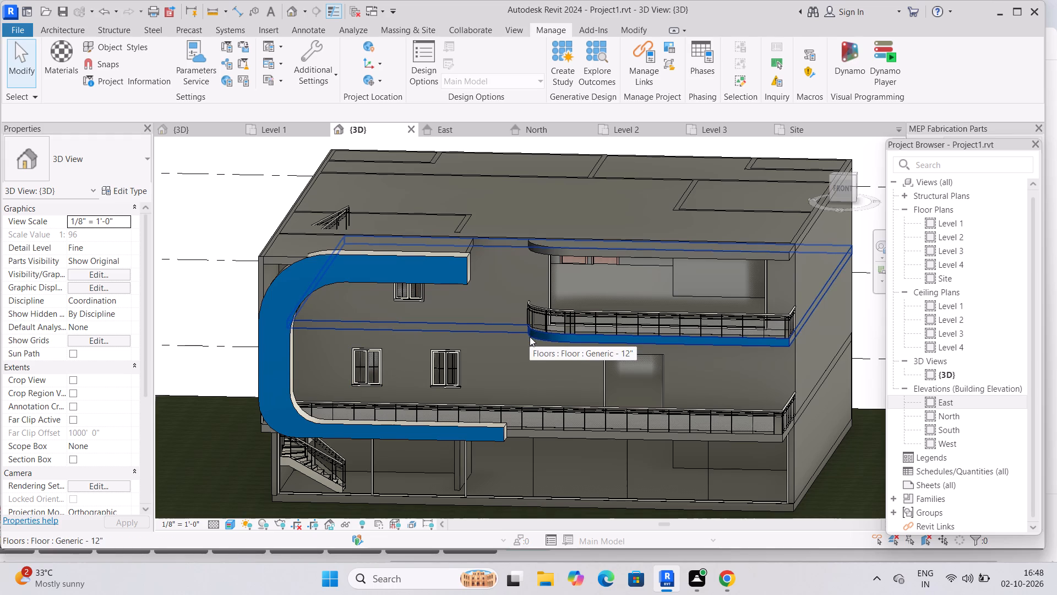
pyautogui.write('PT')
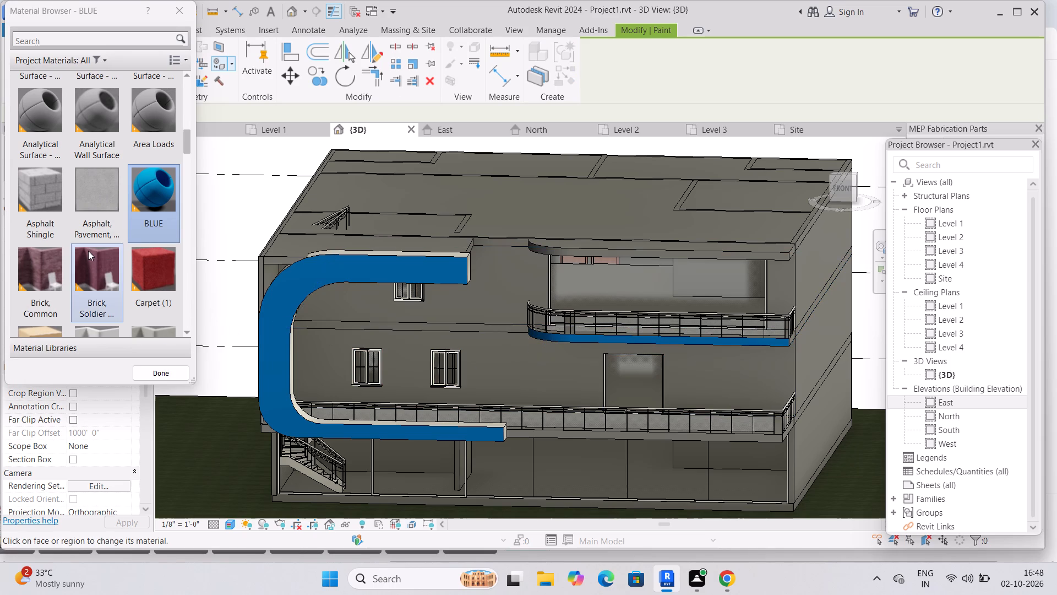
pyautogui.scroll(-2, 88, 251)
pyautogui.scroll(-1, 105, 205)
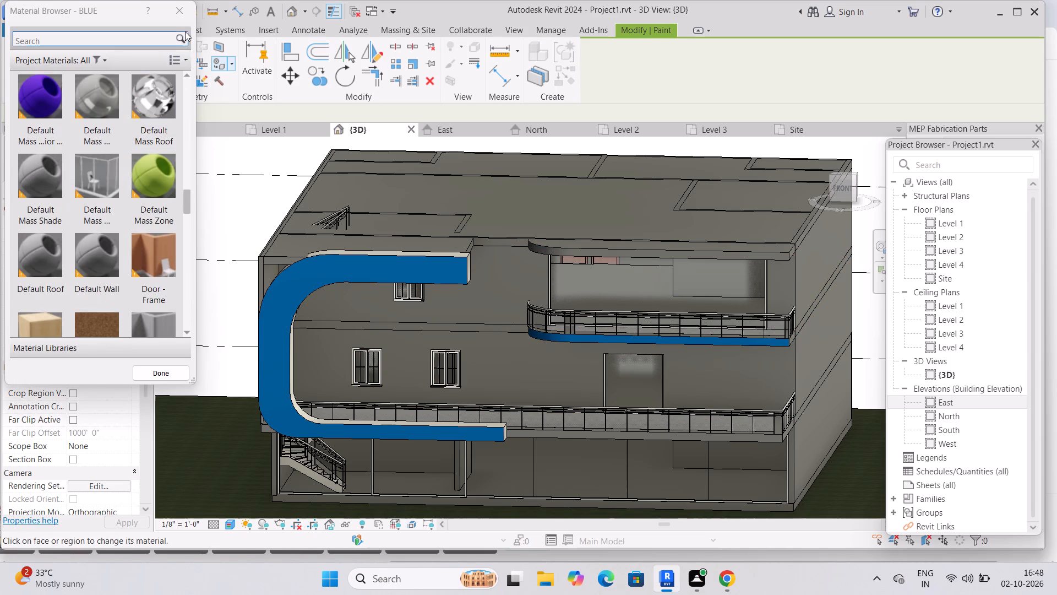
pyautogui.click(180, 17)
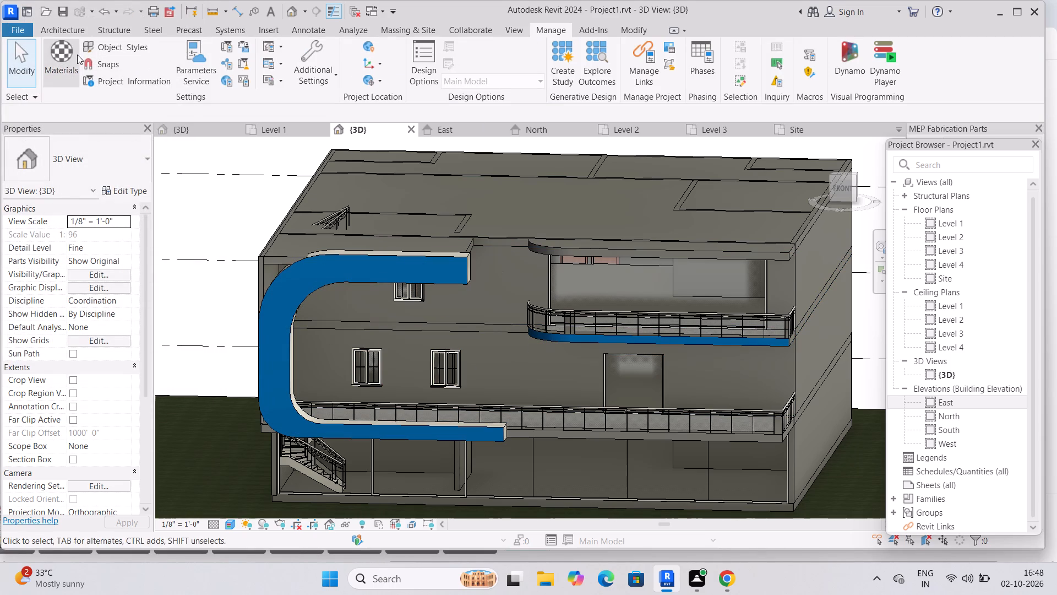
# Create another new project material and name it LL.
pyautogui.click(74, 56)
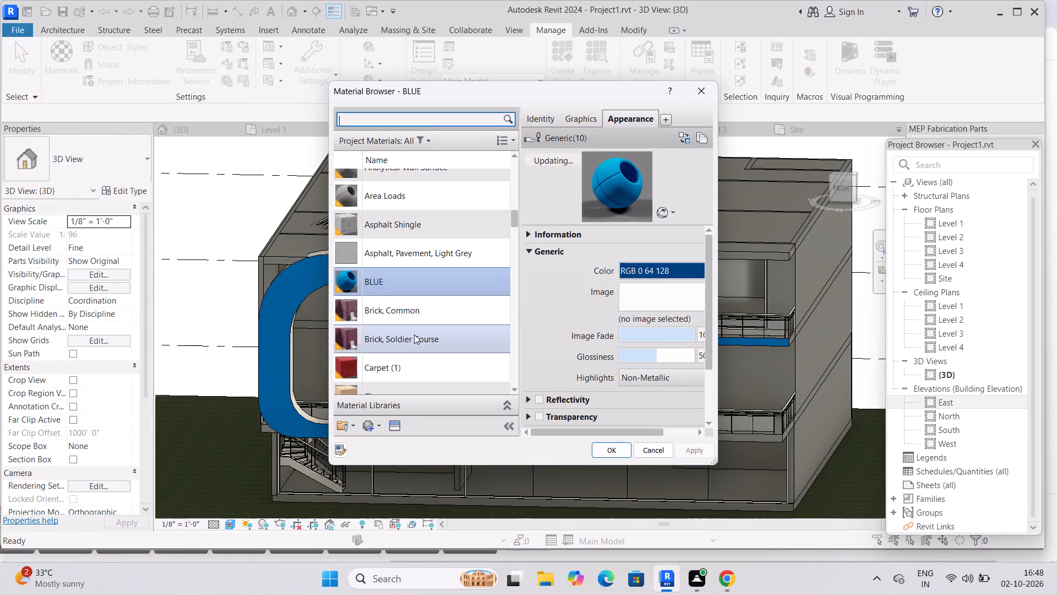
pyautogui.click(374, 429)
pyautogui.click(380, 441)
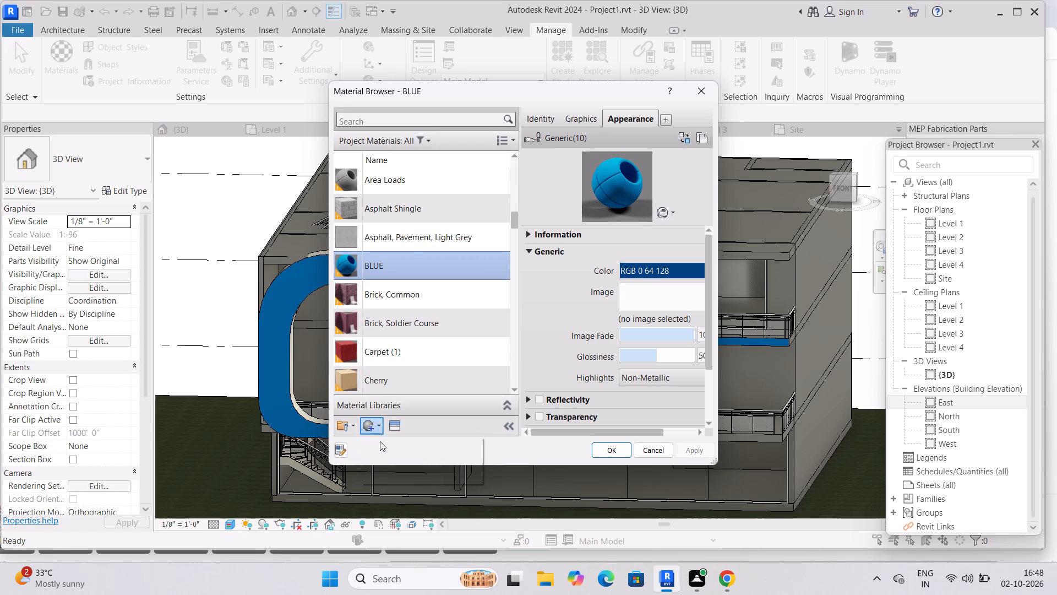
pyautogui.rightClick(437, 265)
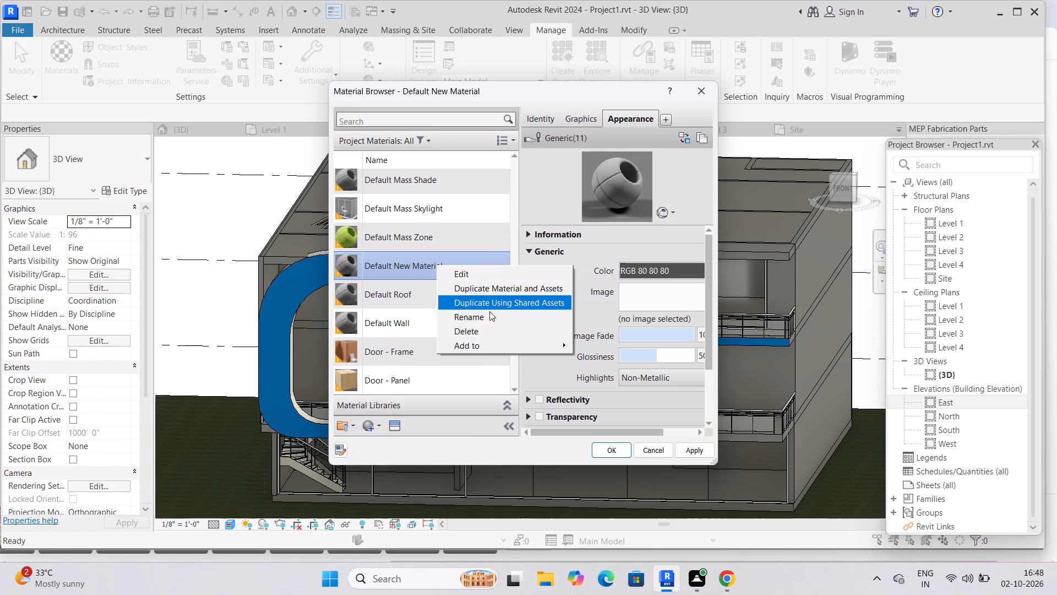
pyautogui.click(491, 315)
pyautogui.press('BackSpace')
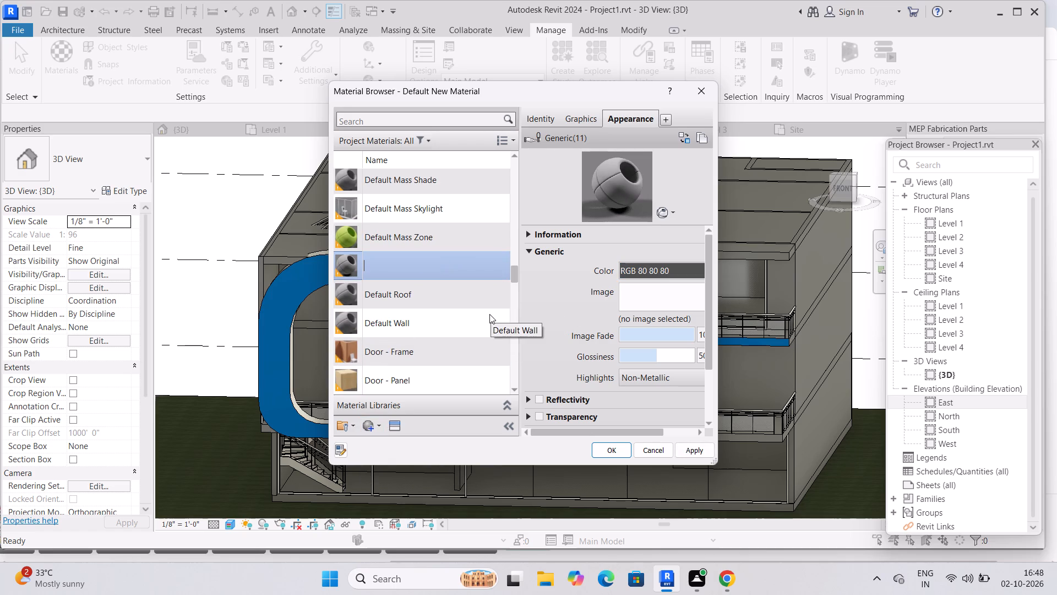
pyautogui.write('LL')
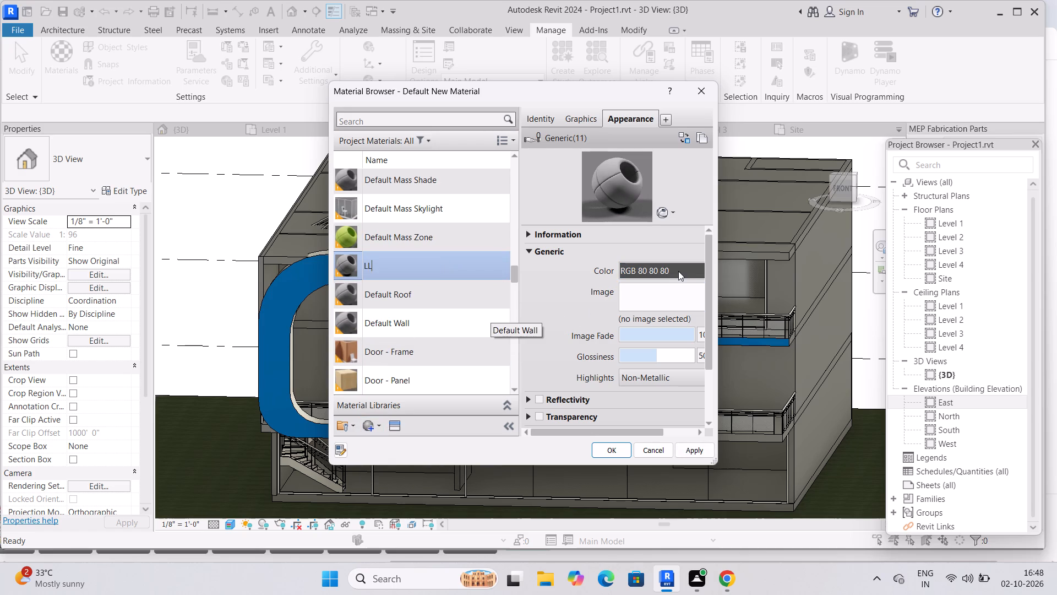
# Set the LL material's appearance color to RGB 64 128 128.
pyautogui.click(677, 266)
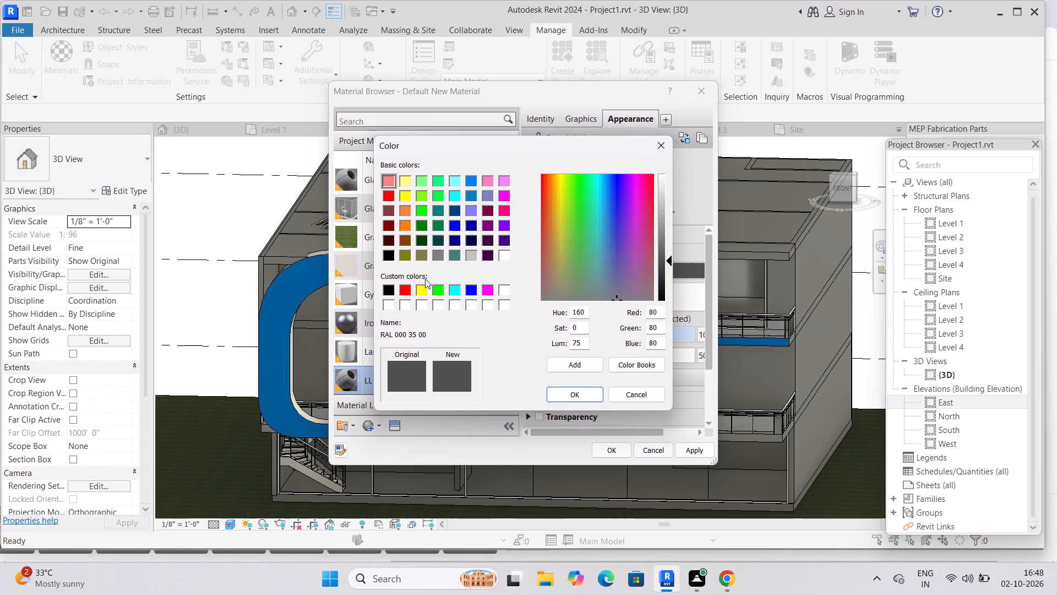
pyautogui.click(453, 258)
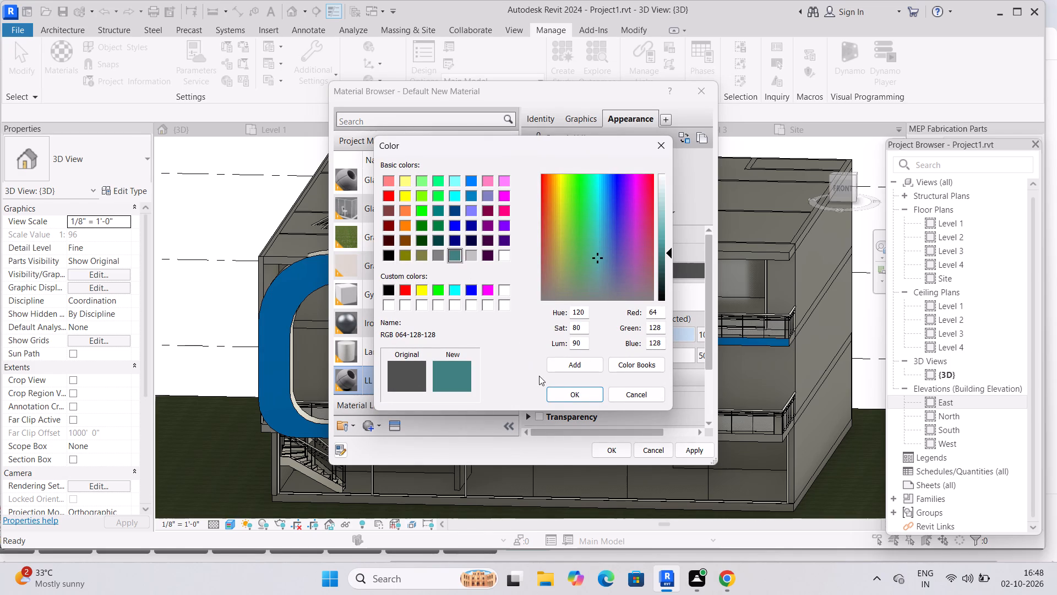
pyautogui.click(572, 396)
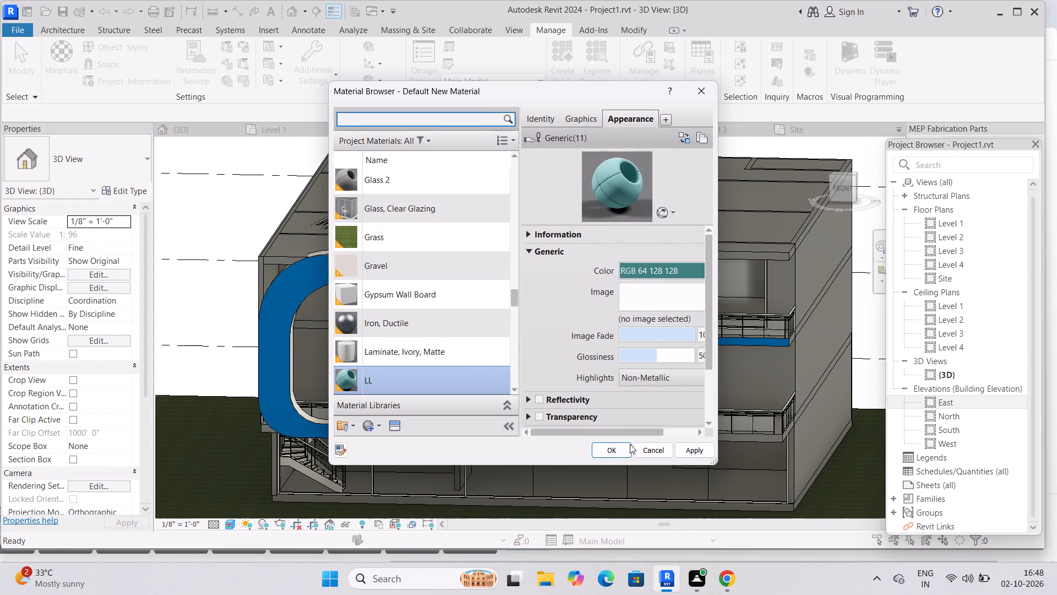
# Apply the LL material's changes and close the material settings.
pyautogui.click(692, 453)
pyautogui.click(608, 447)
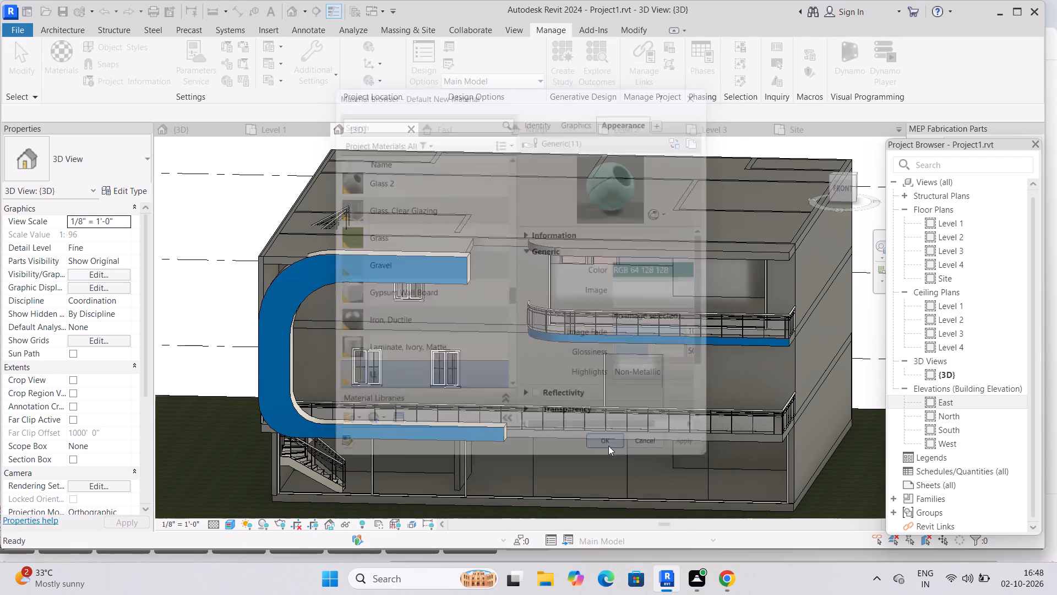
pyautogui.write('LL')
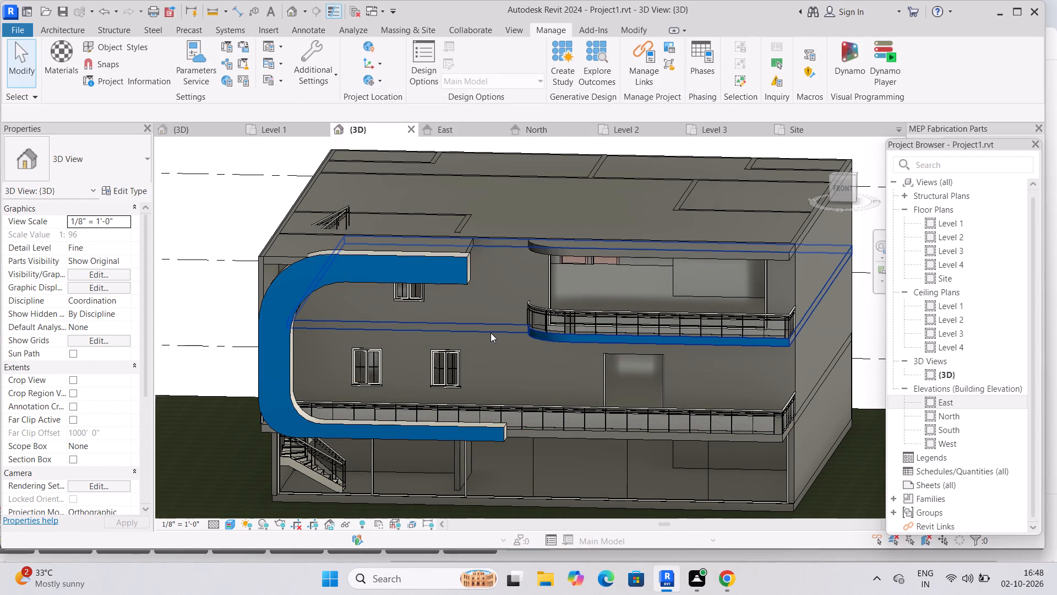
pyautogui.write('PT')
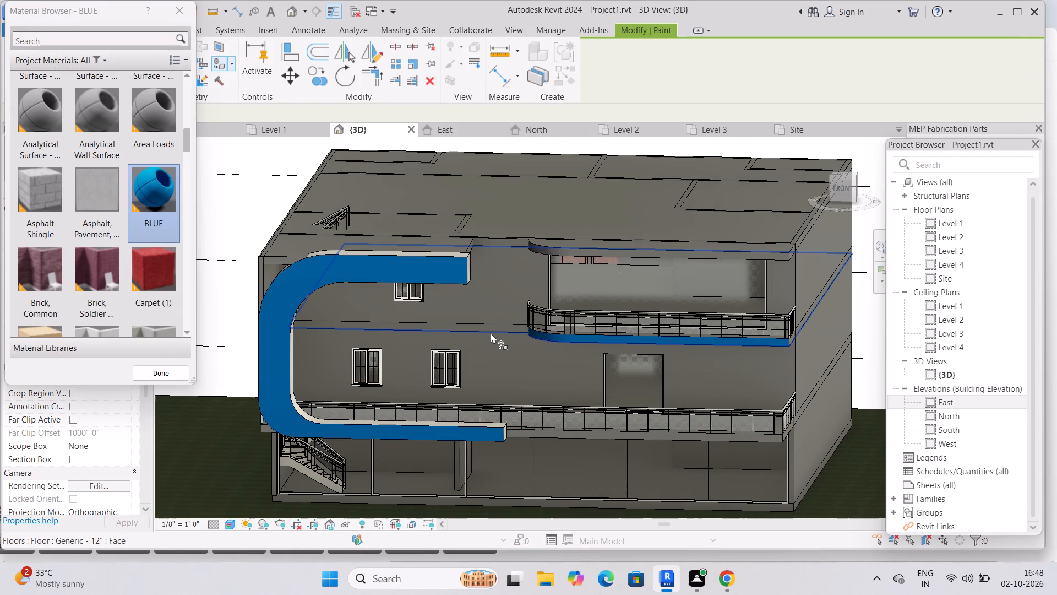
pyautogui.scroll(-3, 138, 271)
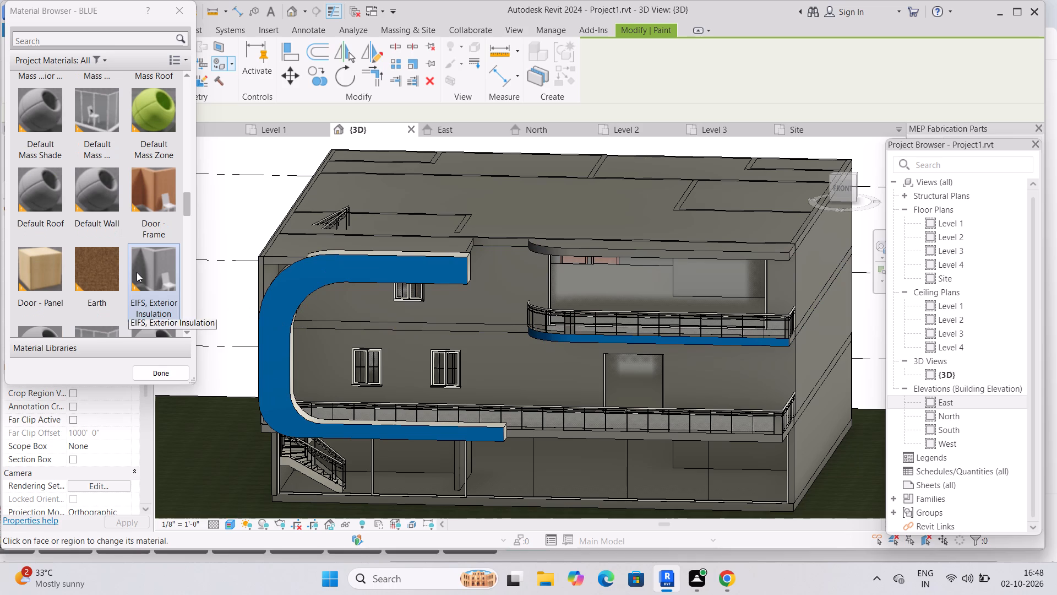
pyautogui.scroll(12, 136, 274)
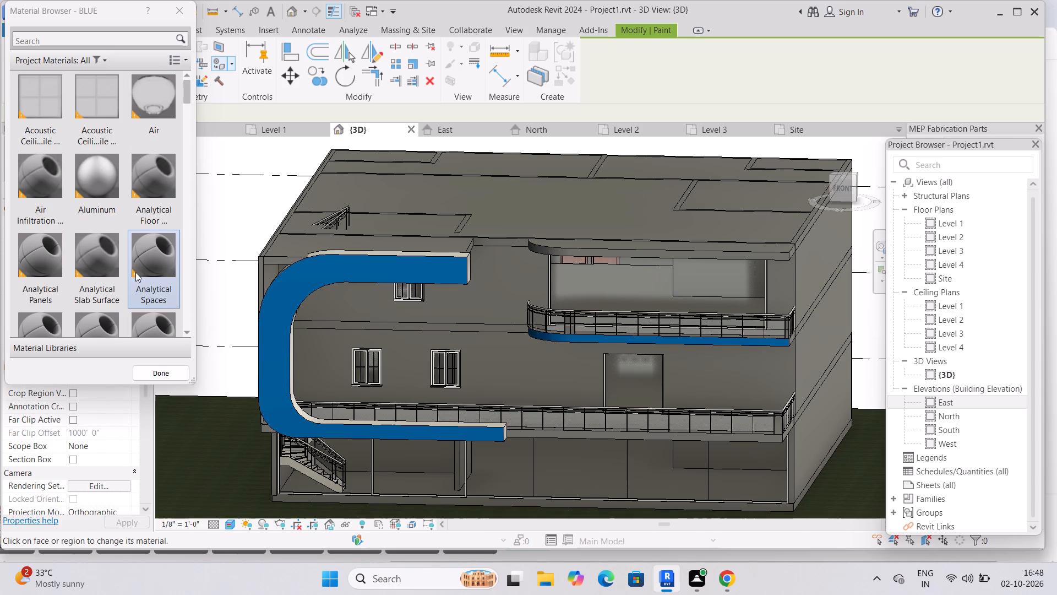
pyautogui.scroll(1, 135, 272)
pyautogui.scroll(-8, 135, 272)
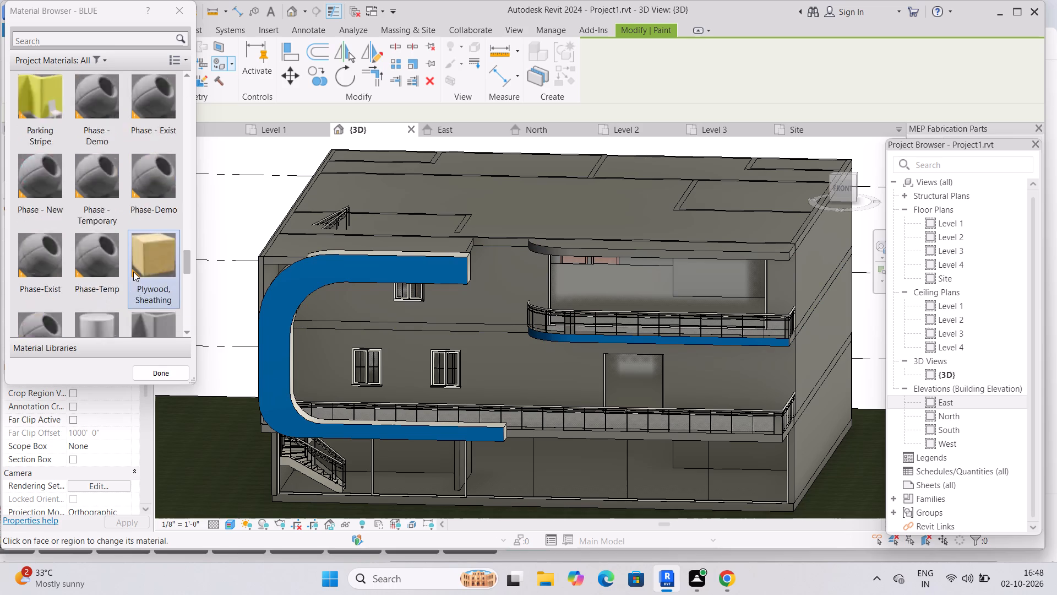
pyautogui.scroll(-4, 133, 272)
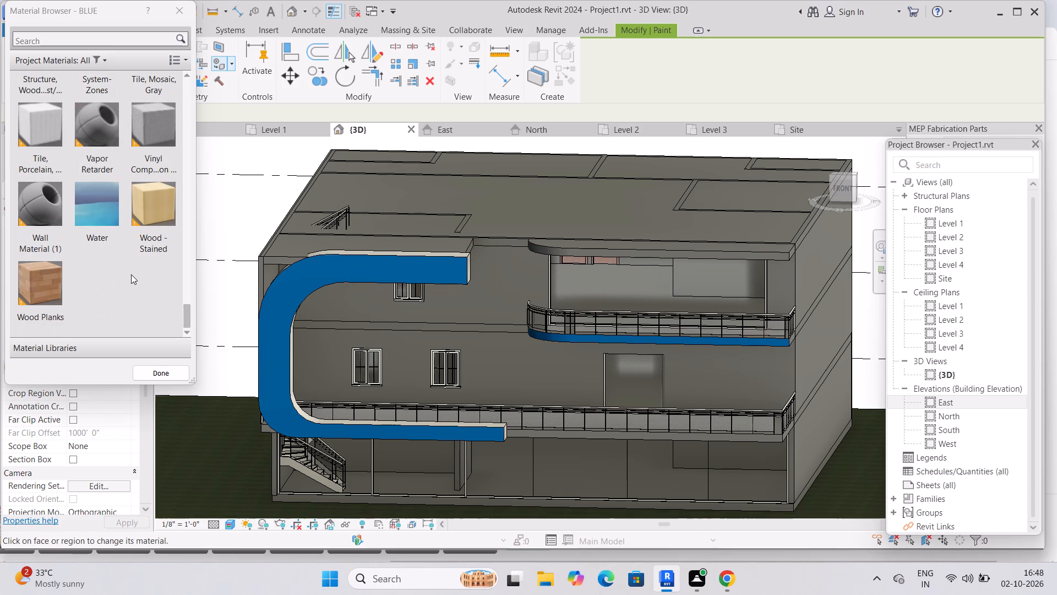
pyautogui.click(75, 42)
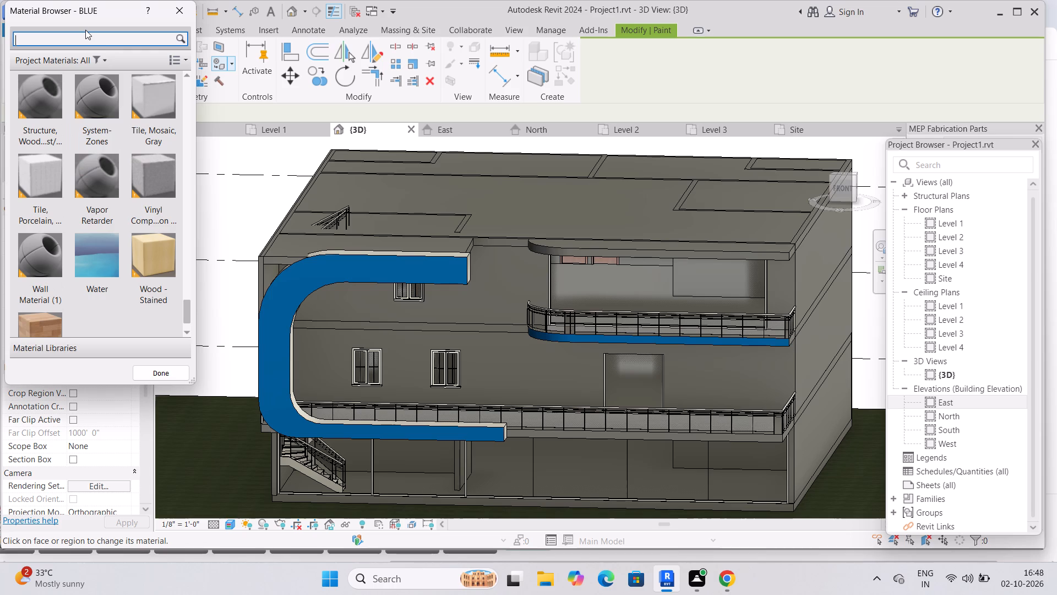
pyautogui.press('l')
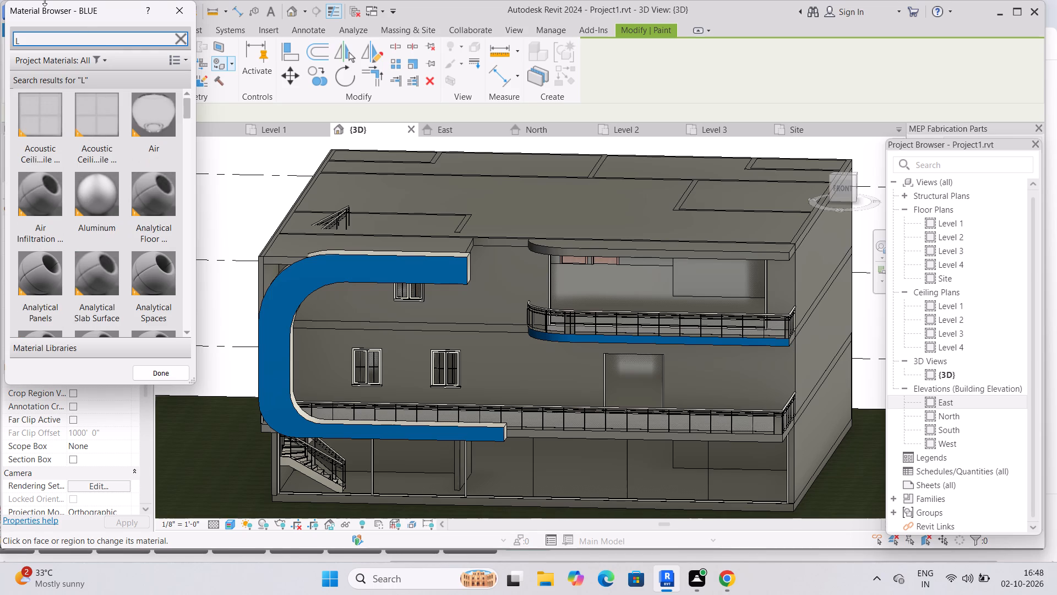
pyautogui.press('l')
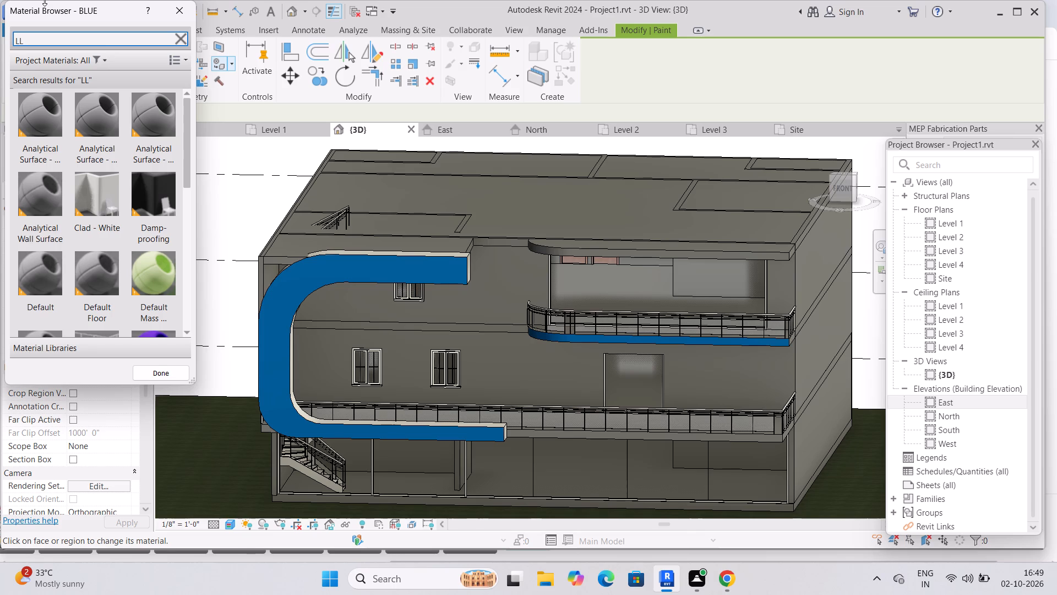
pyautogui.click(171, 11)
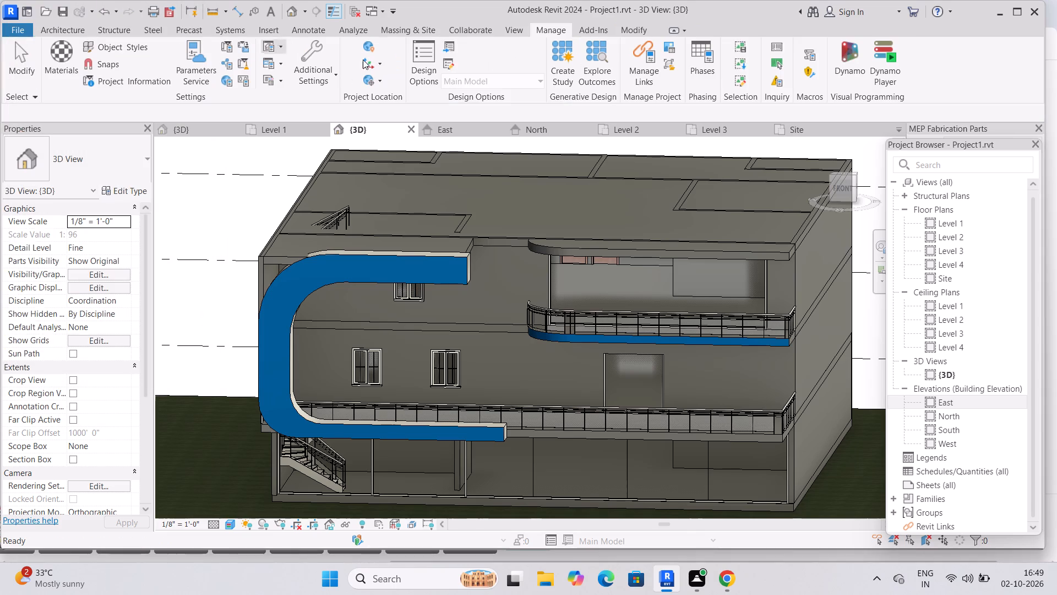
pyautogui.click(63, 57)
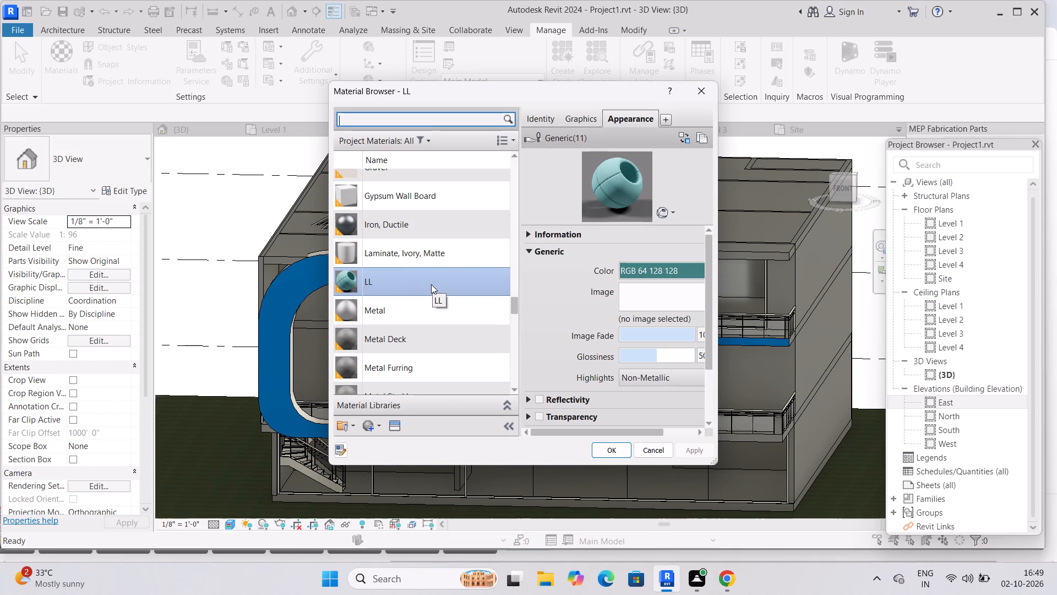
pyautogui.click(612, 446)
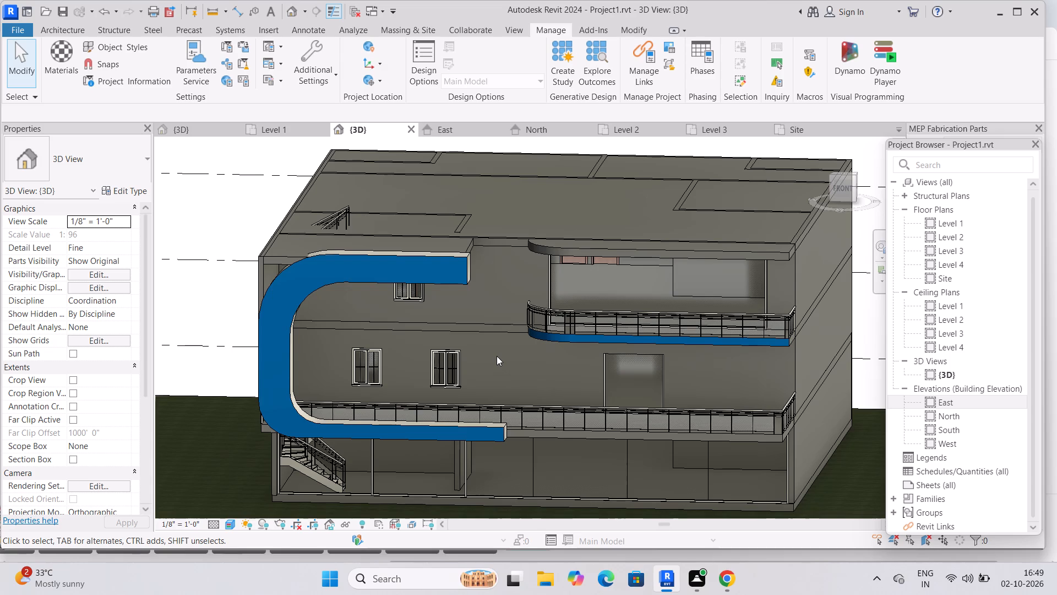
# Paint the front walls of the two upper floors, behind the C-shaped facade, with the LL material.
pyautogui.write('PT')
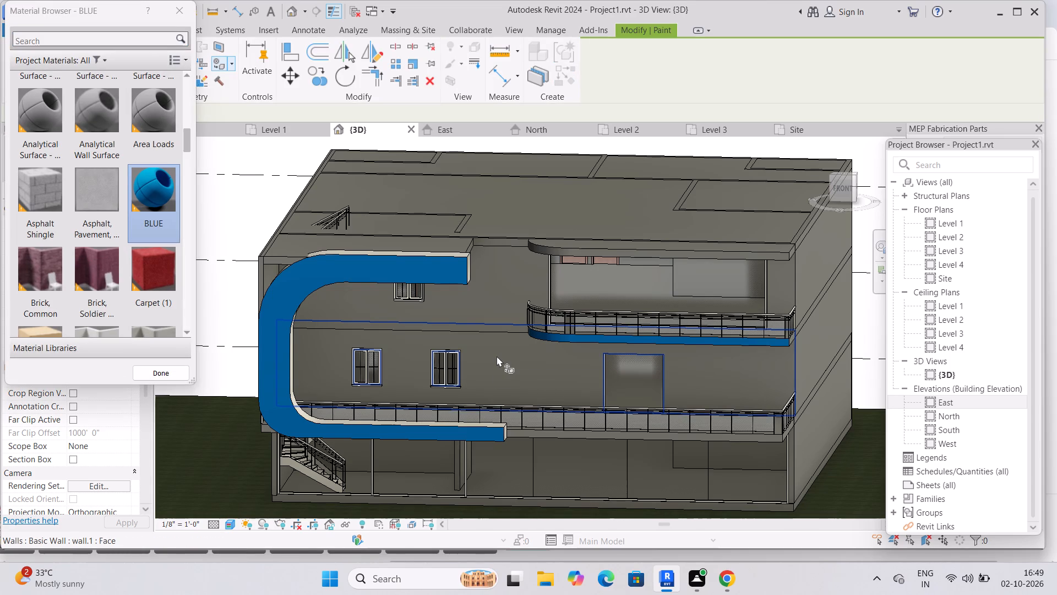
pyautogui.scroll(-8, 144, 257)
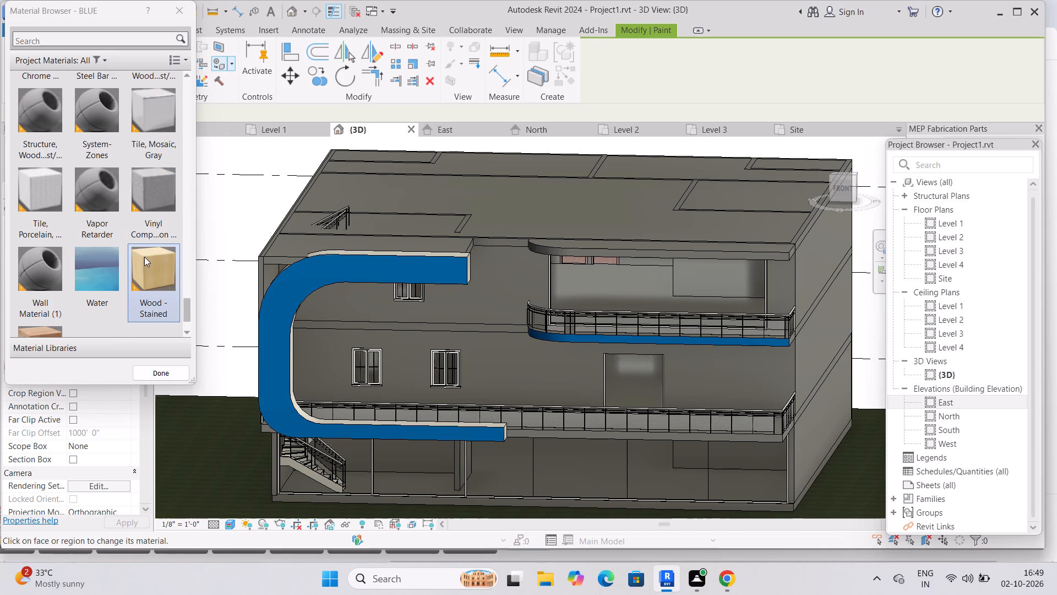
pyautogui.scroll(-2, 141, 263)
pyautogui.scroll(1, 141, 263)
pyautogui.scroll(-1, 141, 263)
pyautogui.scroll(2, 141, 263)
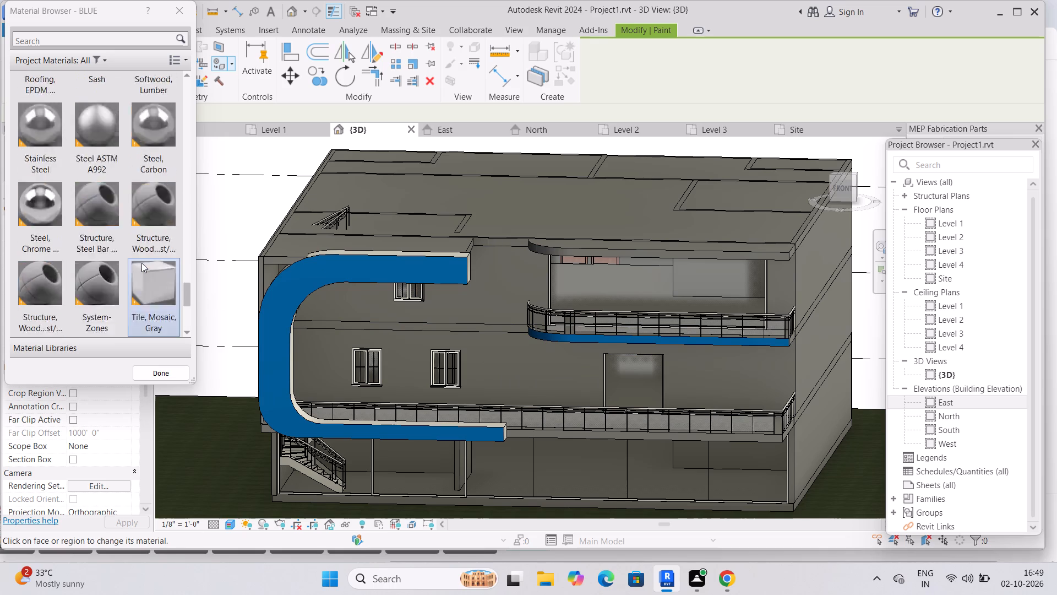
pyautogui.scroll(4, 141, 263)
pyautogui.scroll(-4, 135, 290)
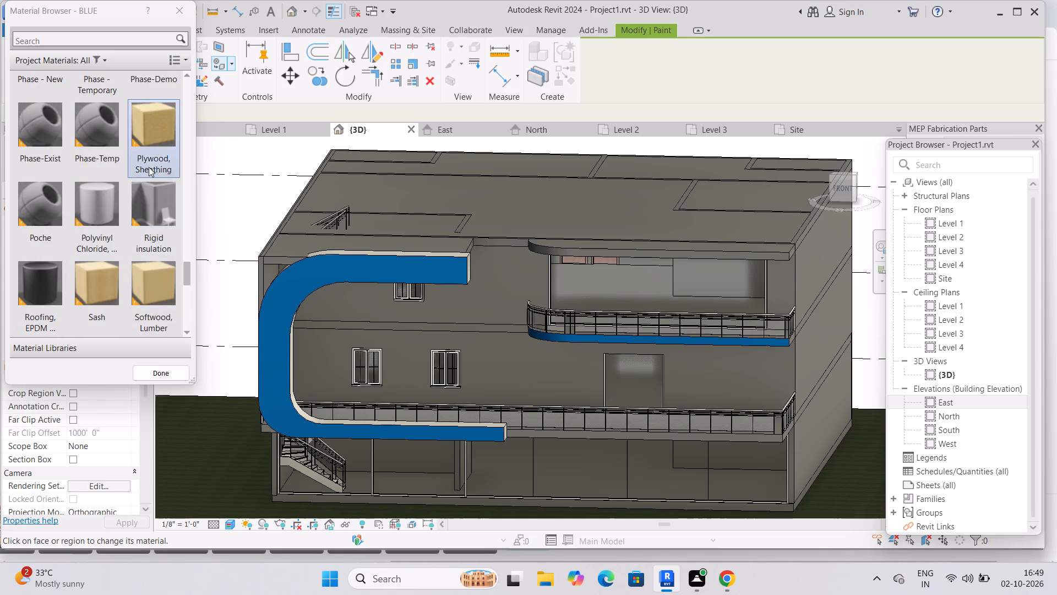
pyautogui.scroll(2, 146, 171)
pyautogui.click(50, 290)
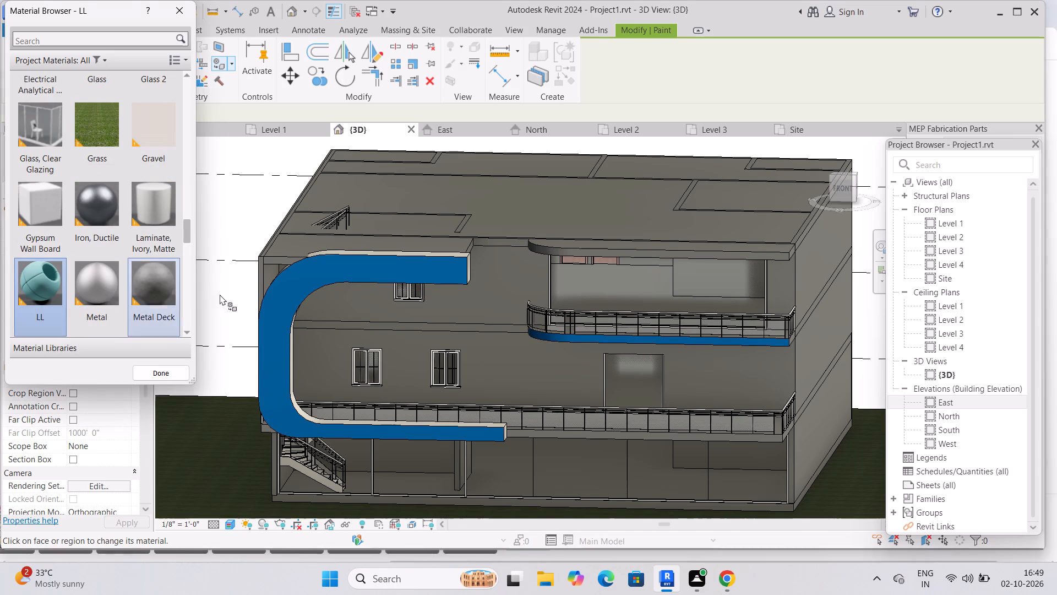
pyautogui.click(467, 295)
pyautogui.click(498, 351)
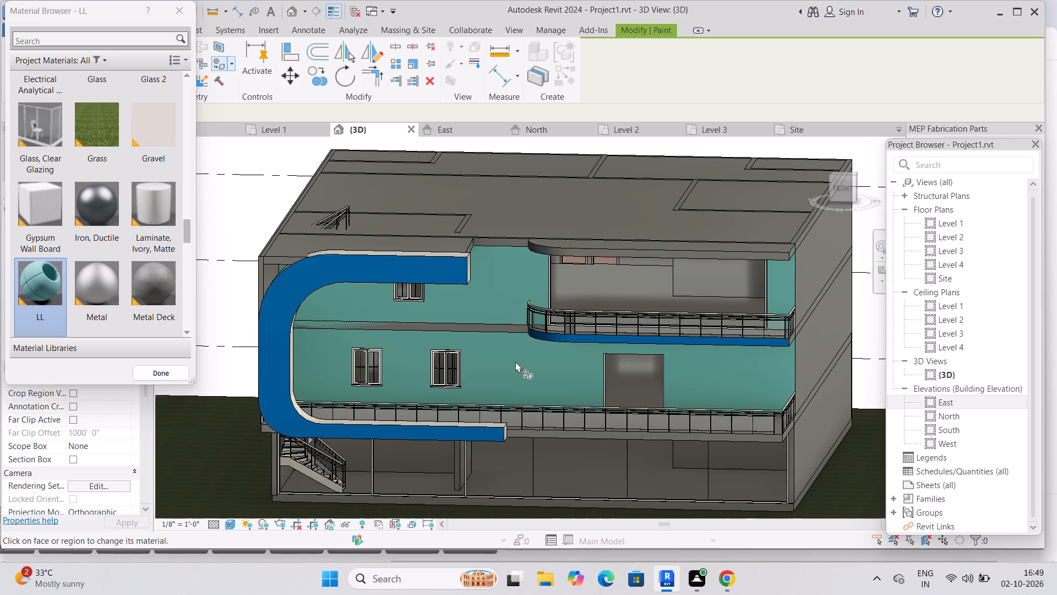
# Paint the two upper walls on the building's left side with LL and try the same on the ground-floor wall below.
pyautogui.keyDown('shift'); pyautogui.moveTo(384, 370); pyautogui.dragTo(460, 374, button='middle'); pyautogui.keyUp('shift')
pyautogui.click(481, 315)
pyautogui.click(440, 349)
pyautogui.moveTo(470, 410); pyautogui.dragTo(465, 412, button='middle')
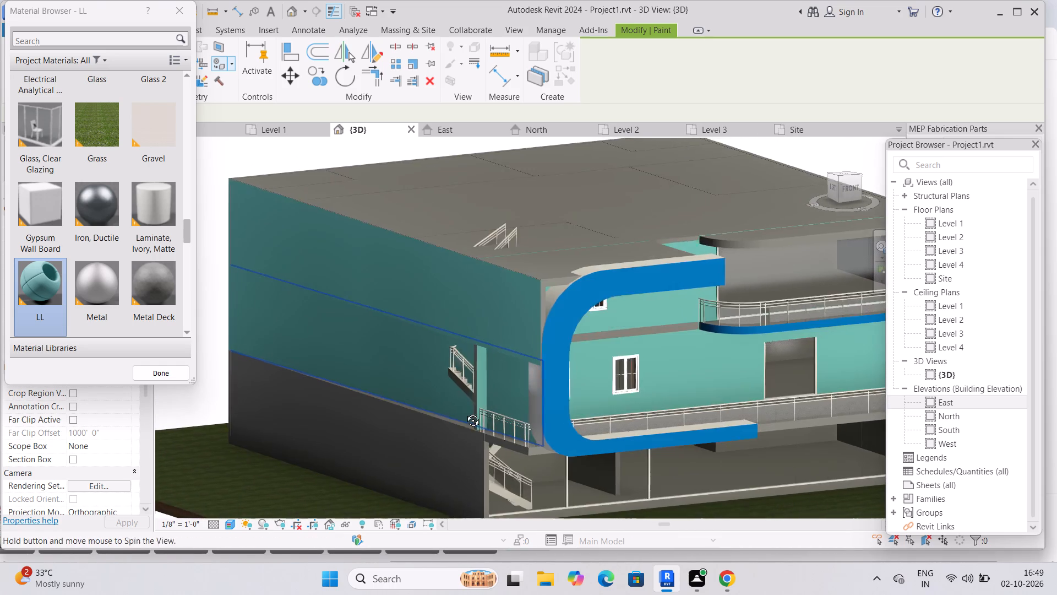
pyautogui.moveTo(465, 412); pyautogui.dragTo(463, 413, button='middle')
pyautogui.click(433, 450)
pyautogui.keyDown('shift'); pyautogui.middleClick(476, 435); pyautogui.keyUp('shift')
pyautogui.click(446, 450)
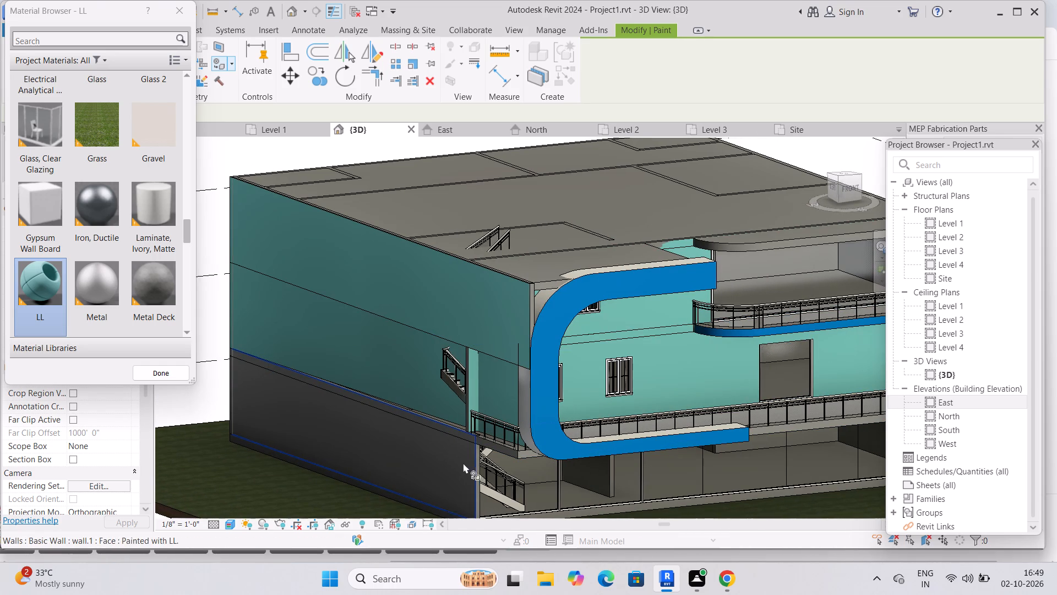
pyautogui.click(470, 466)
# Paint the two upper-floor walls on the building's right side with the LL material.
pyautogui.keyDown('shift'); pyautogui.moveTo(471, 471); pyautogui.dragTo(280, 415, button='middle'); pyautogui.keyUp('shift')
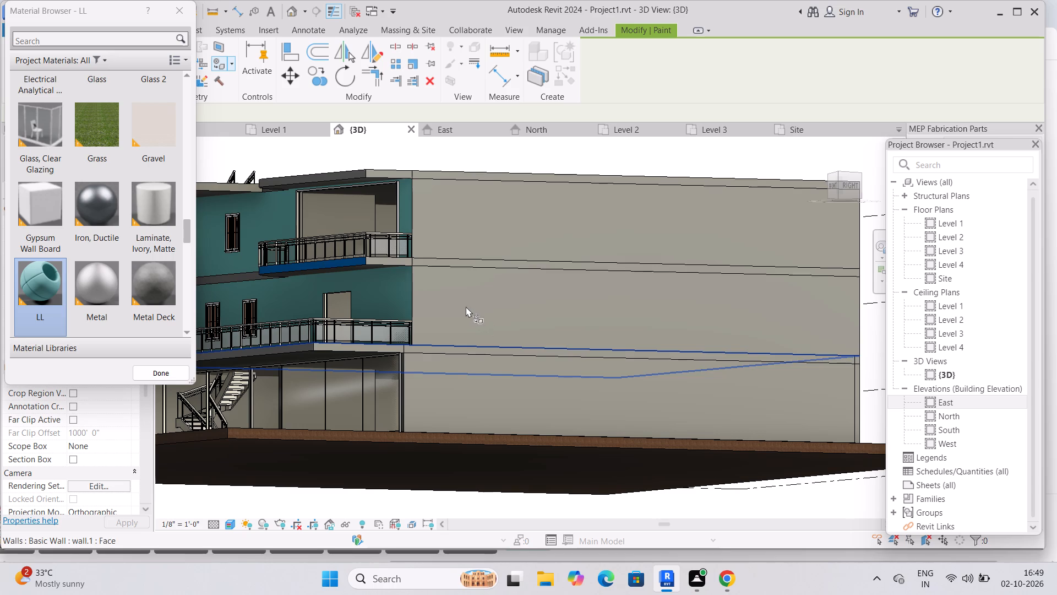
pyautogui.click(466, 306)
pyautogui.click(456, 239)
# Paint faces of the upper balcony's floor slab with LL, near the corner where it meets the right side wall.
pyautogui.keyDown('shift'); pyautogui.moveTo(486, 341); pyautogui.dragTo(499, 382, button='middle'); pyautogui.keyUp('shift')
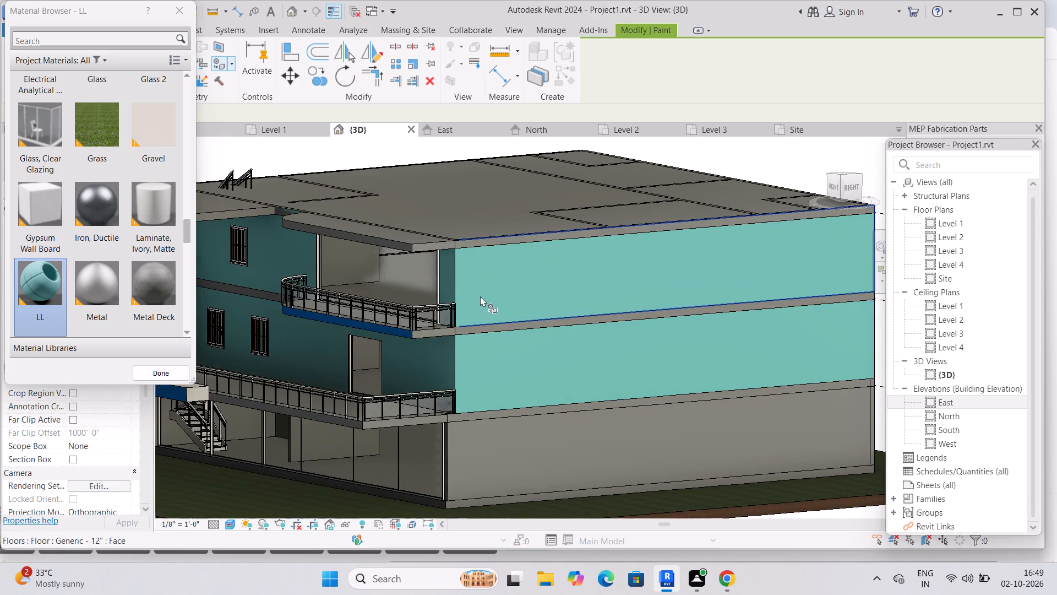
pyautogui.moveTo(481, 299); pyautogui.dragTo(498, 323, button='middle')
pyautogui.moveTo(466, 354); pyautogui.dragTo(511, 313, button='middle')
pyautogui.click(525, 342)
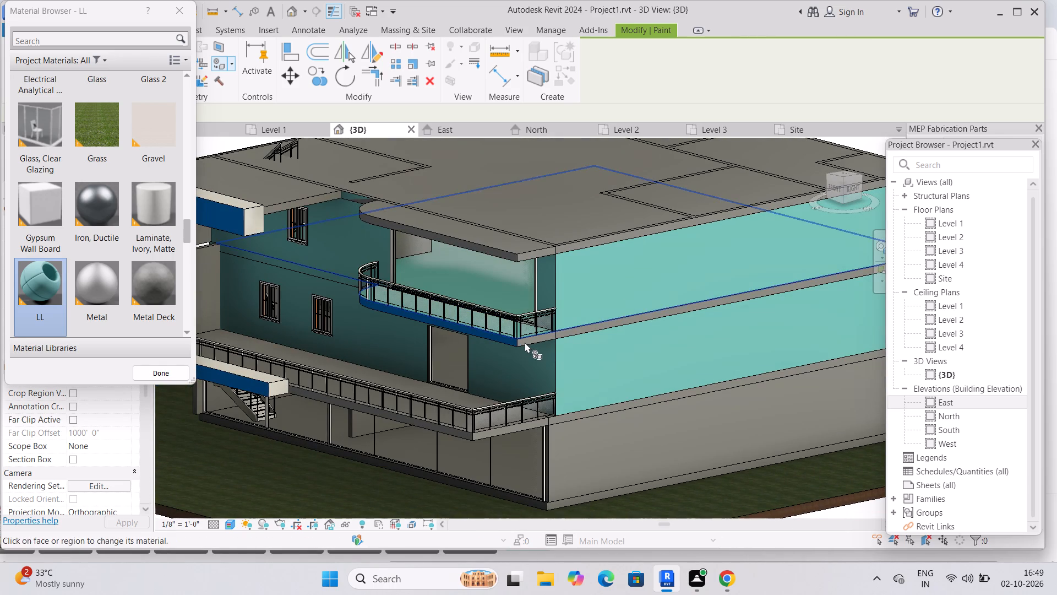
pyautogui.scroll(2, 565, 332)
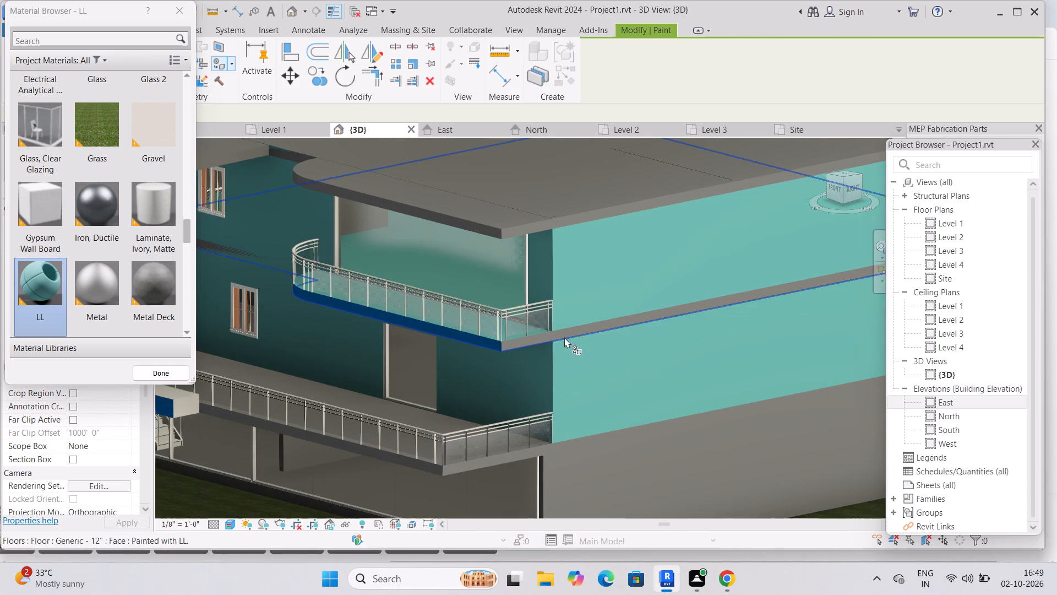
pyautogui.click(564, 337)
pyautogui.click(547, 337)
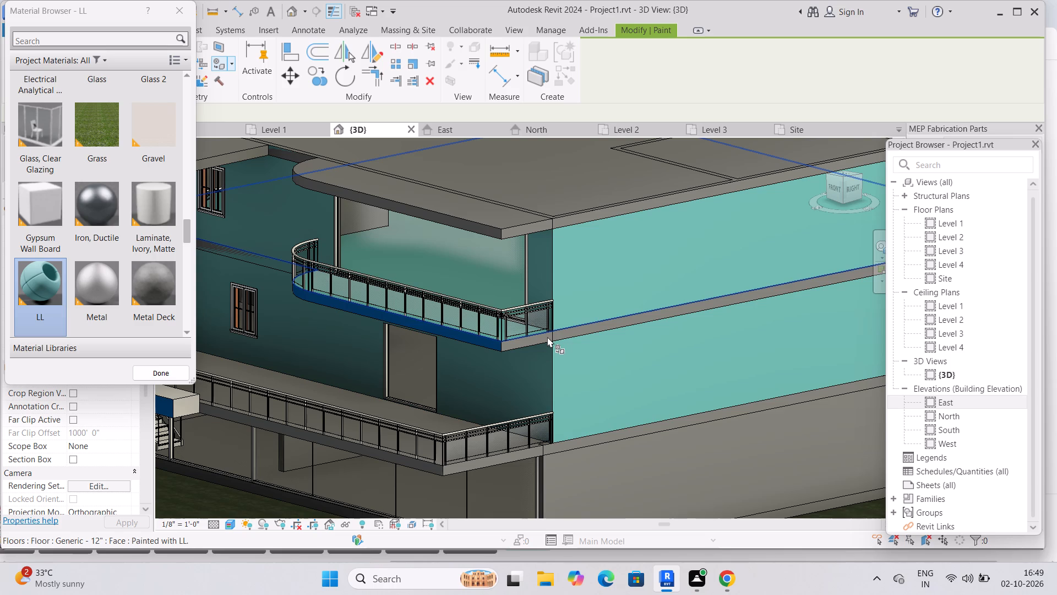
# Inspect the painted building from the front and both sides to check which surfaces still need color.
pyautogui.keyDown('shift'); pyautogui.moveTo(357, 419); pyautogui.dragTo(417, 424, button='middle'); pyautogui.keyUp('shift')
pyautogui.scroll(-4, 417, 424)
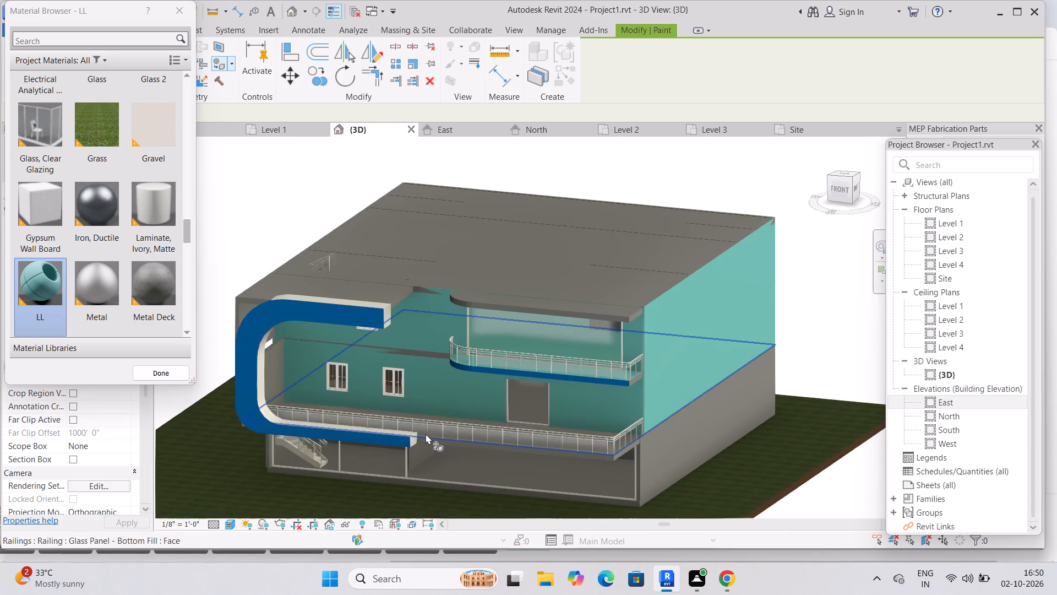
pyautogui.moveTo(426, 434); pyautogui.dragTo(469, 397, button='middle')
pyautogui.moveTo(466, 404); pyautogui.dragTo(496, 404, button='middle')
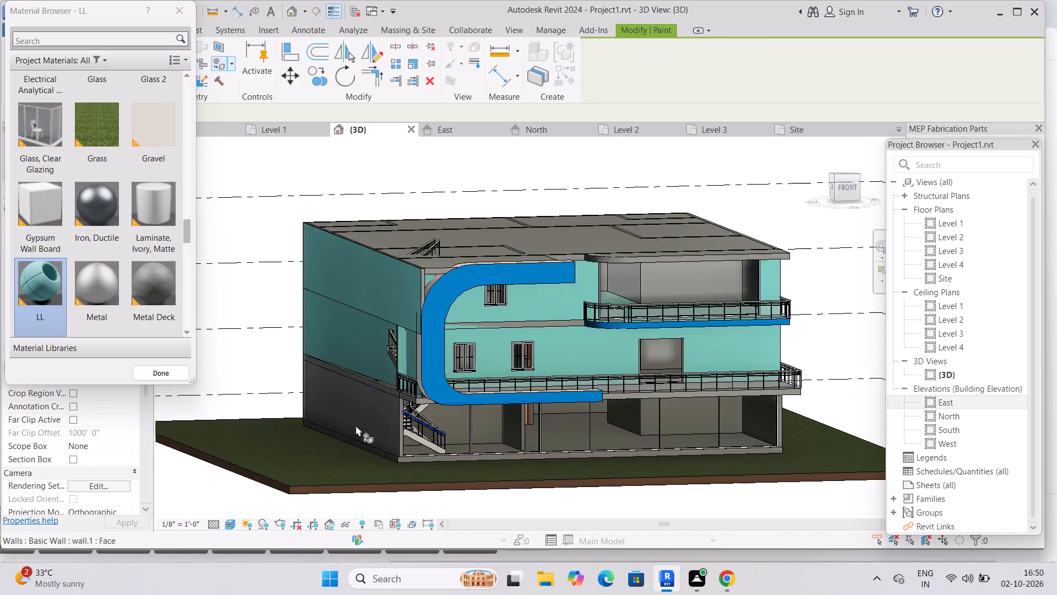
pyautogui.moveTo(298, 436); pyautogui.dragTo(319, 434, button='middle')
pyautogui.moveTo(337, 420); pyautogui.dragTo(197, 429, button='middle')
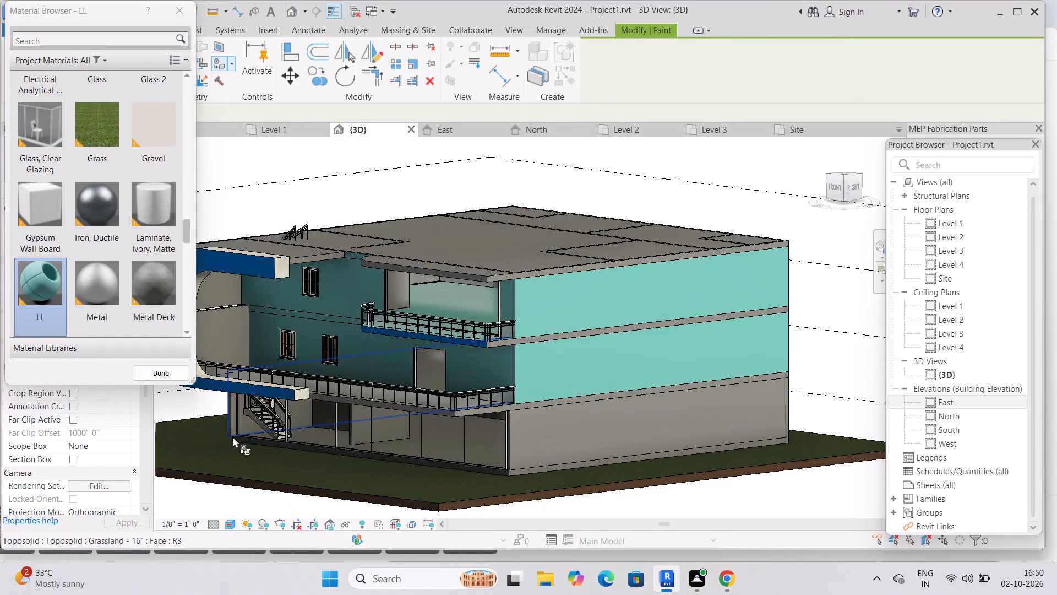
pyautogui.moveTo(235, 437); pyautogui.dragTo(259, 453, button='middle')
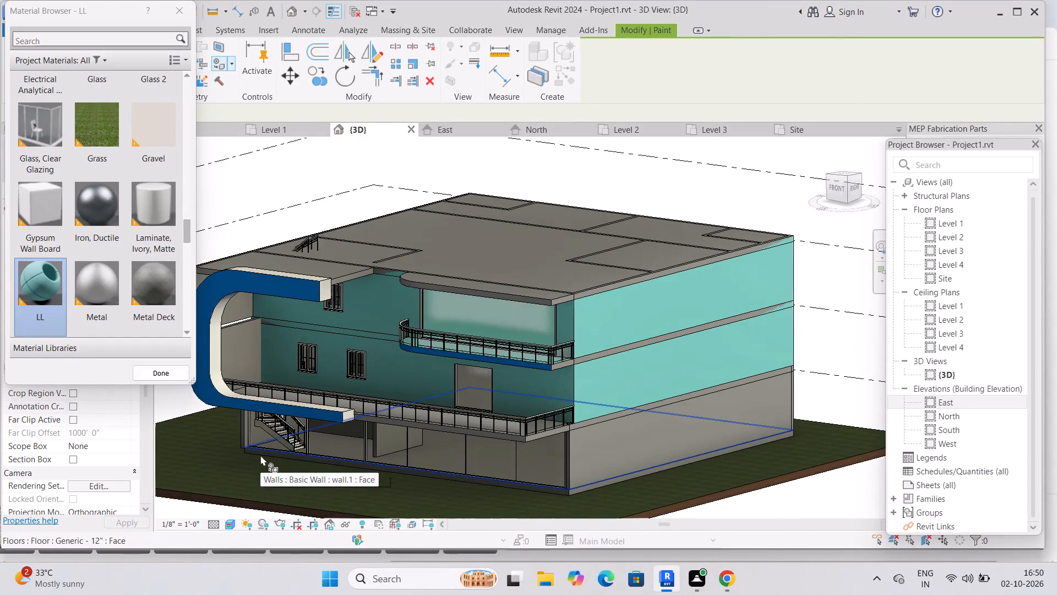
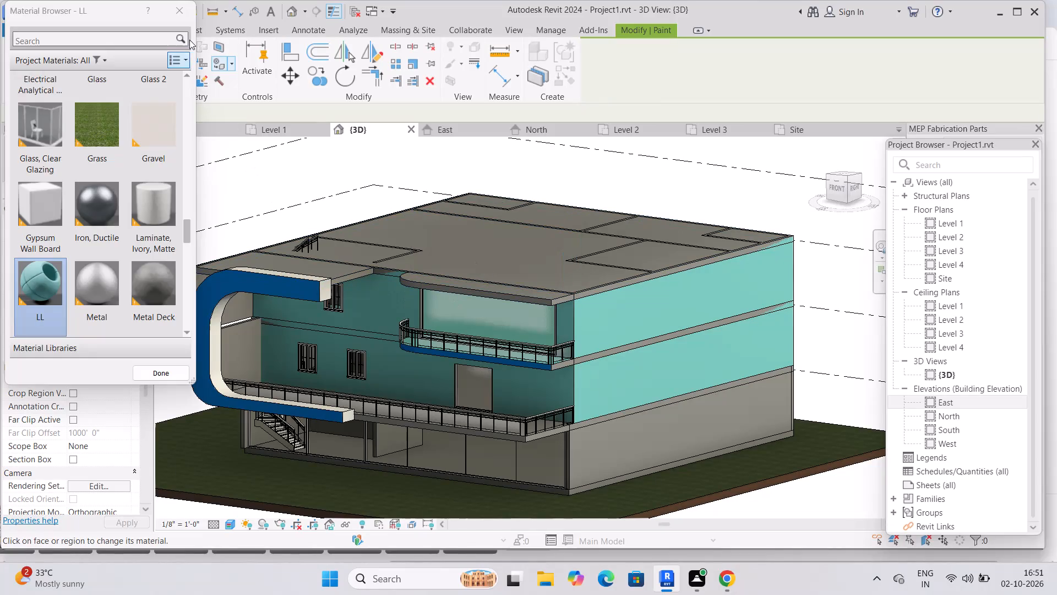
# Finish the current painting session and save the project.
pyautogui.click(182, 8)
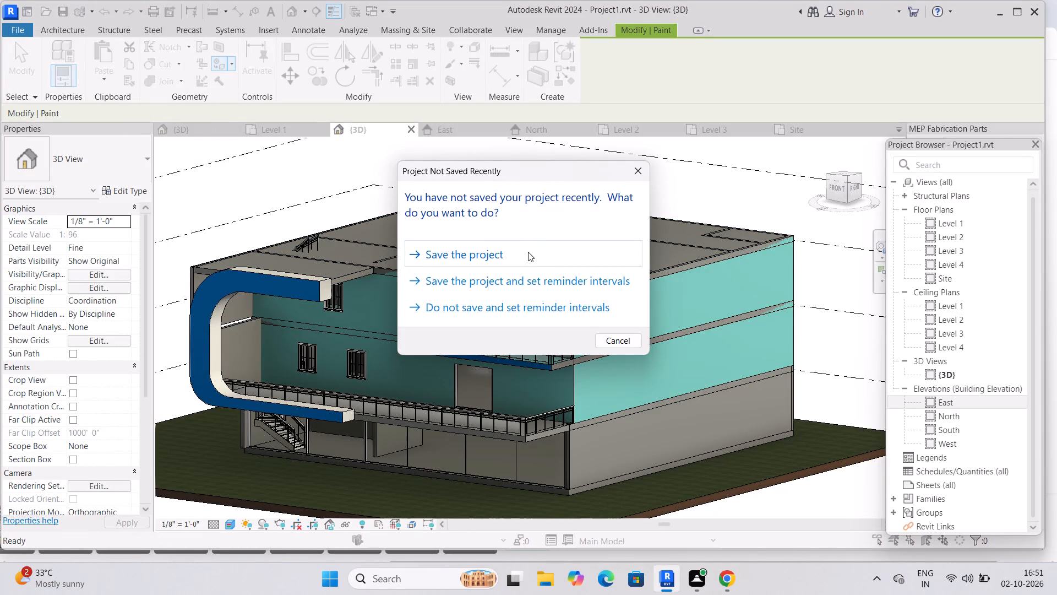
pyautogui.click(517, 253)
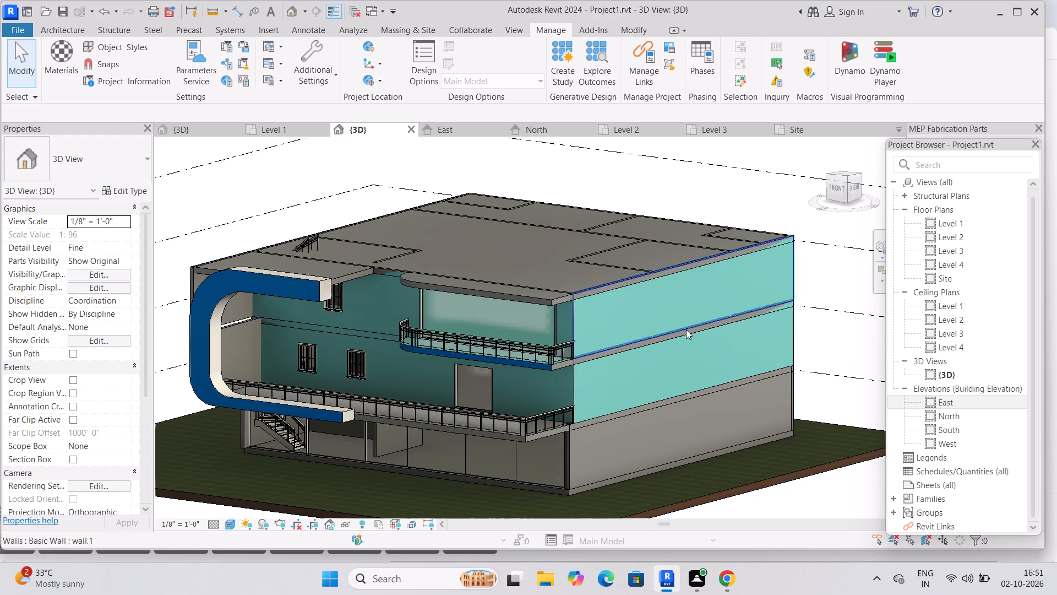
# Create a new project material and name it RG.
pyautogui.scroll(-1, 611, 356)
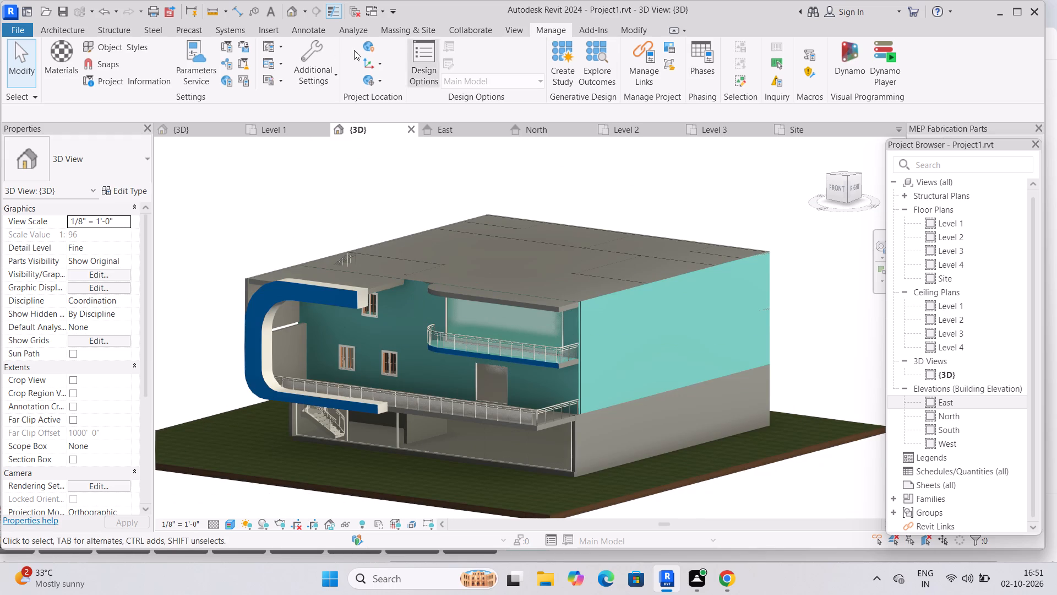
pyautogui.click(66, 62)
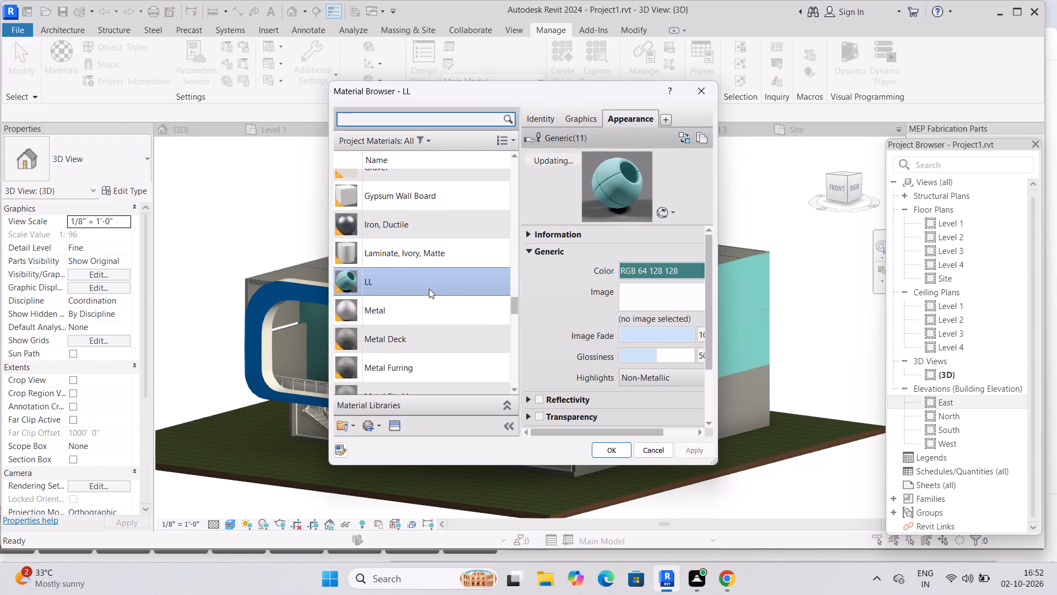
pyautogui.scroll(-5, 429, 290)
pyautogui.click(383, 429)
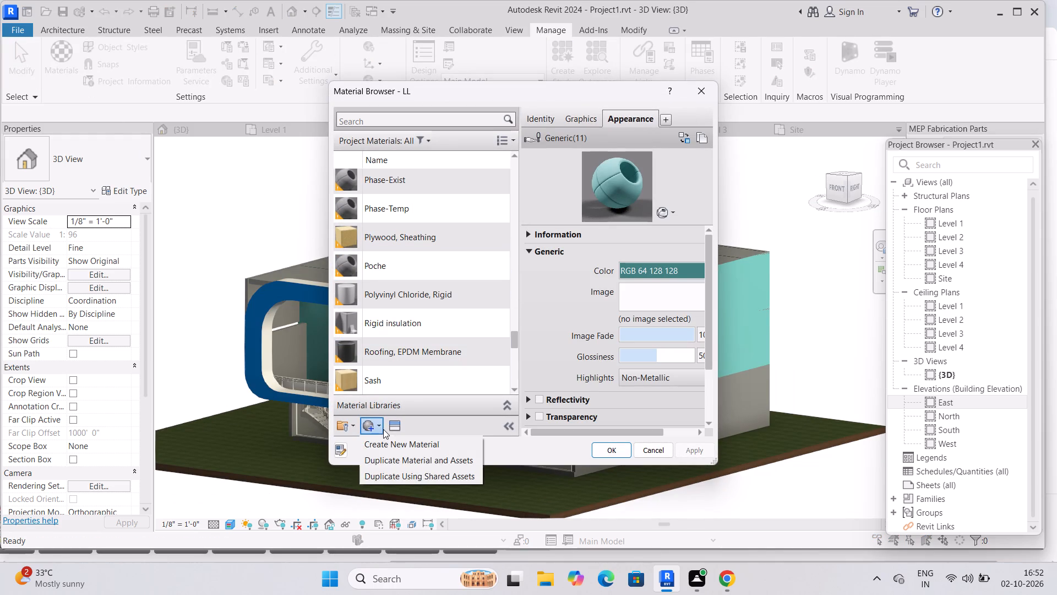
pyautogui.click(384, 445)
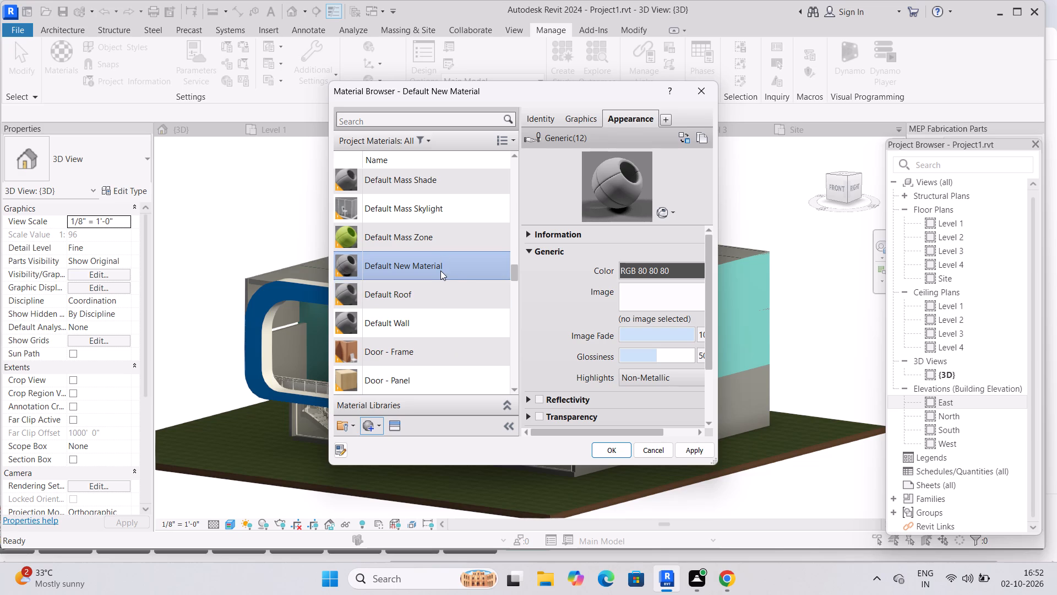
pyautogui.rightClick(440, 271)
pyautogui.click(488, 325)
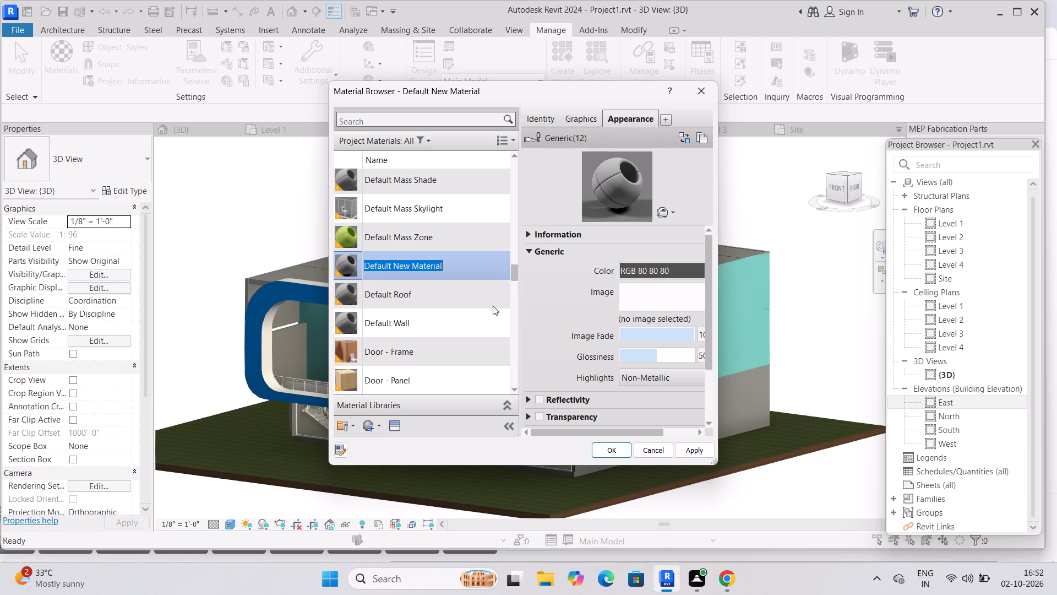
pyautogui.press('BackSpace')
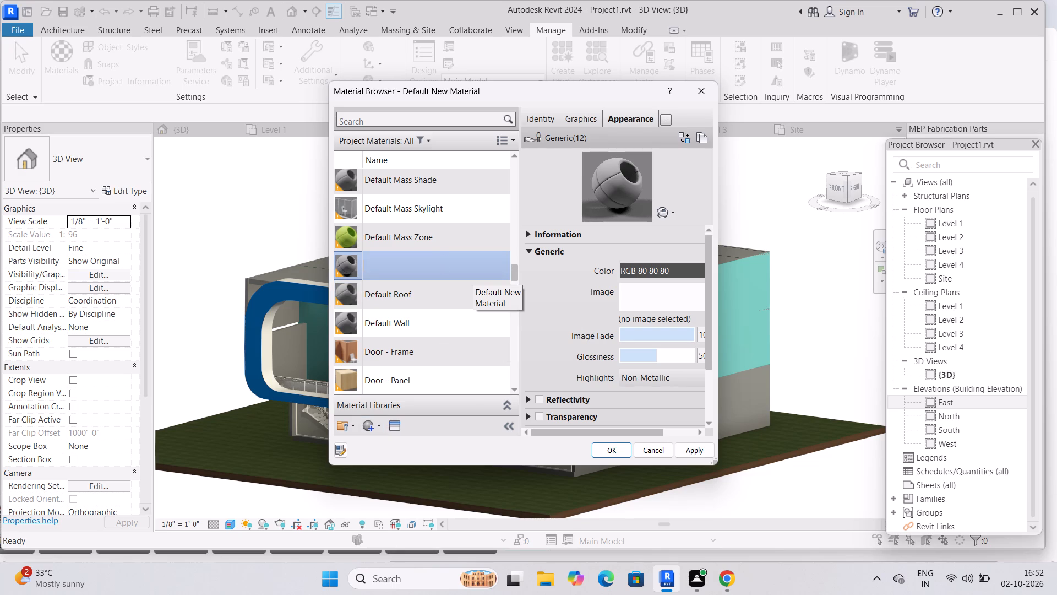
pyautogui.write('RG')
pyautogui.press('Return')
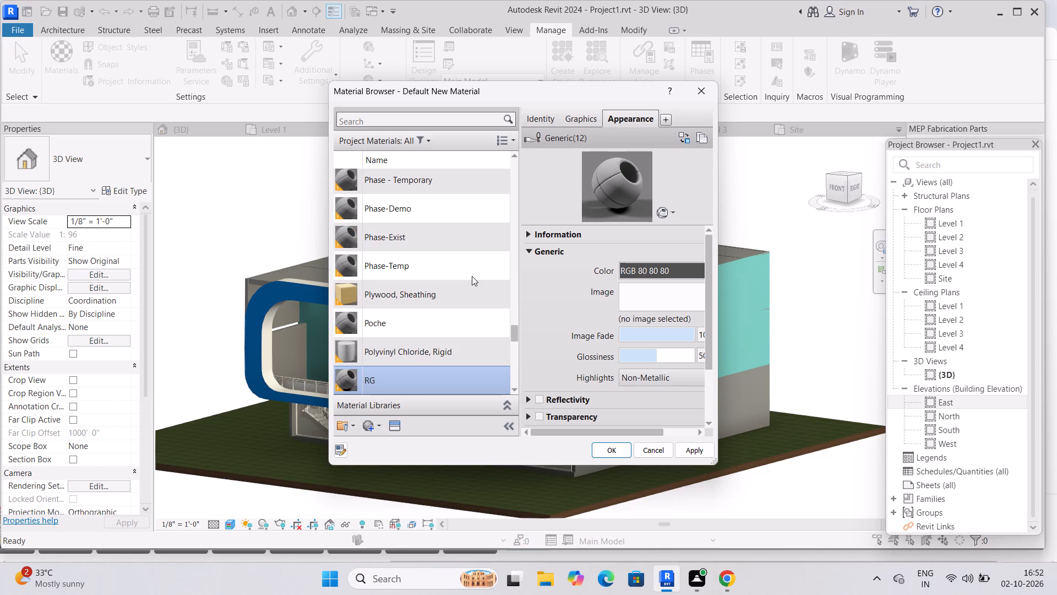
# Assign ash tiles.jpg from the Downloads folder as the RG material's appearance image and apply it.
pyautogui.click(669, 299)
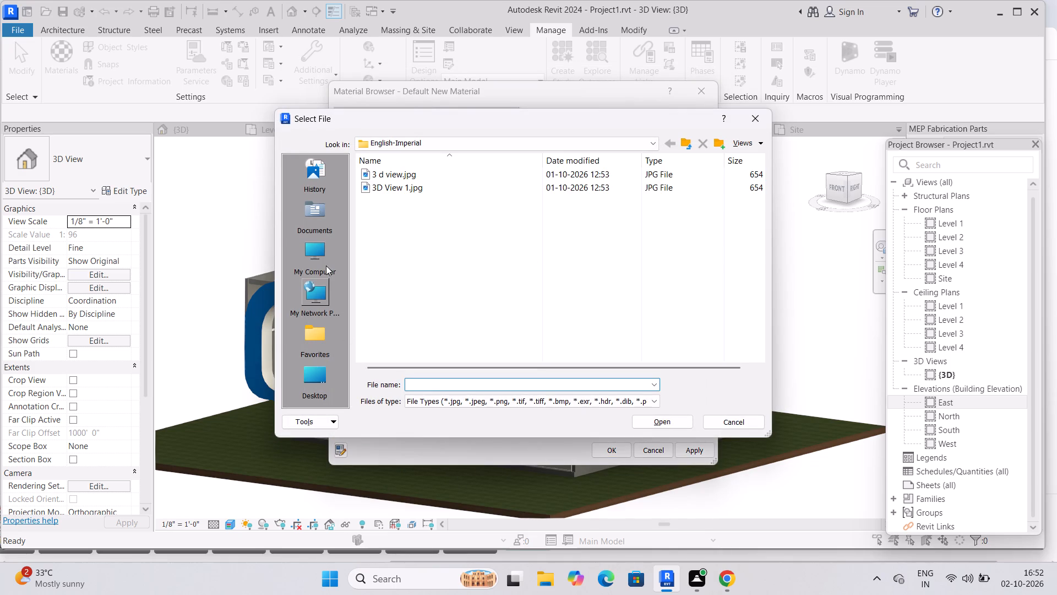
pyautogui.scroll(-2, 318, 312)
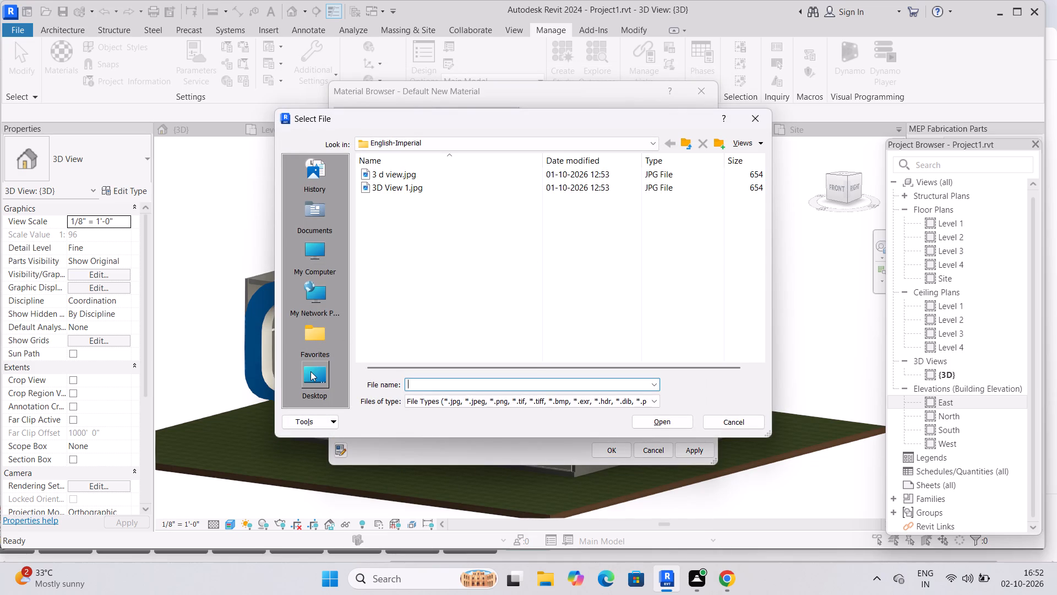
pyautogui.click(310, 371)
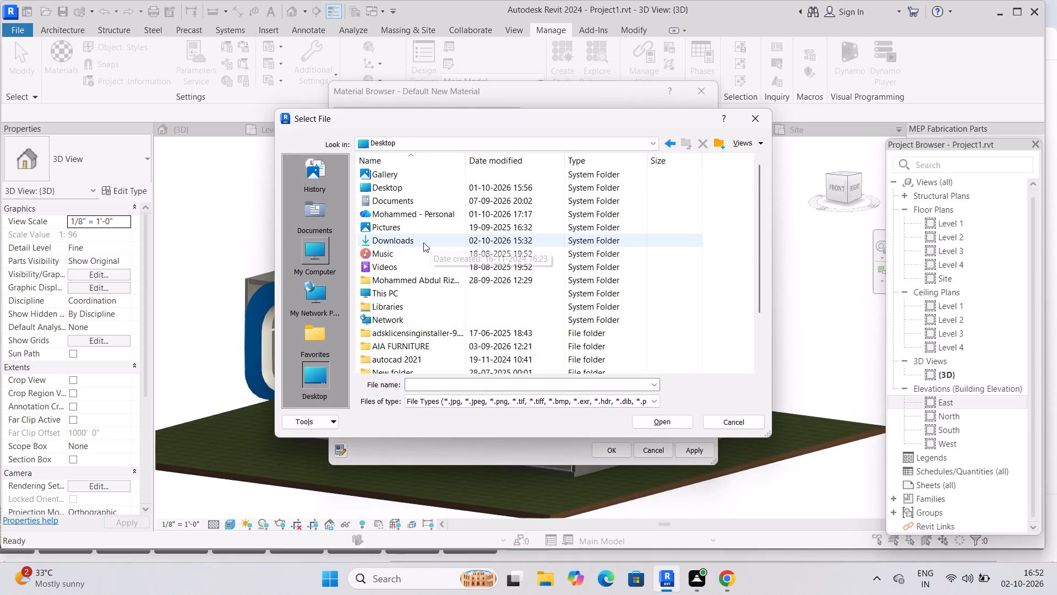
pyautogui.click(422, 242)
pyautogui.press('Return')
pyautogui.scroll(-4, 482, 283)
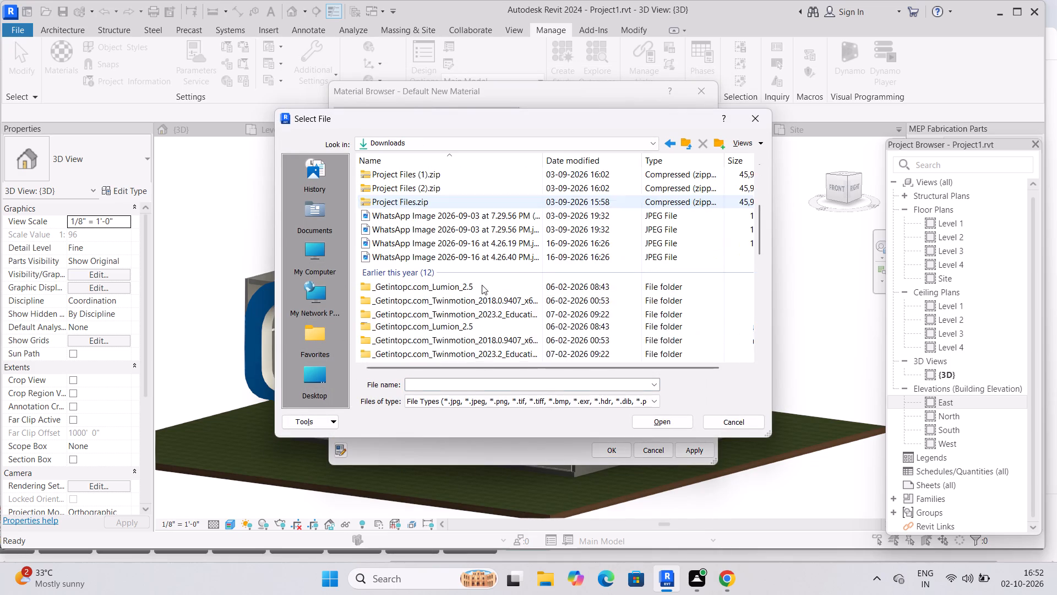
pyautogui.scroll(-7, 483, 298)
pyautogui.scroll(2, 472, 289)
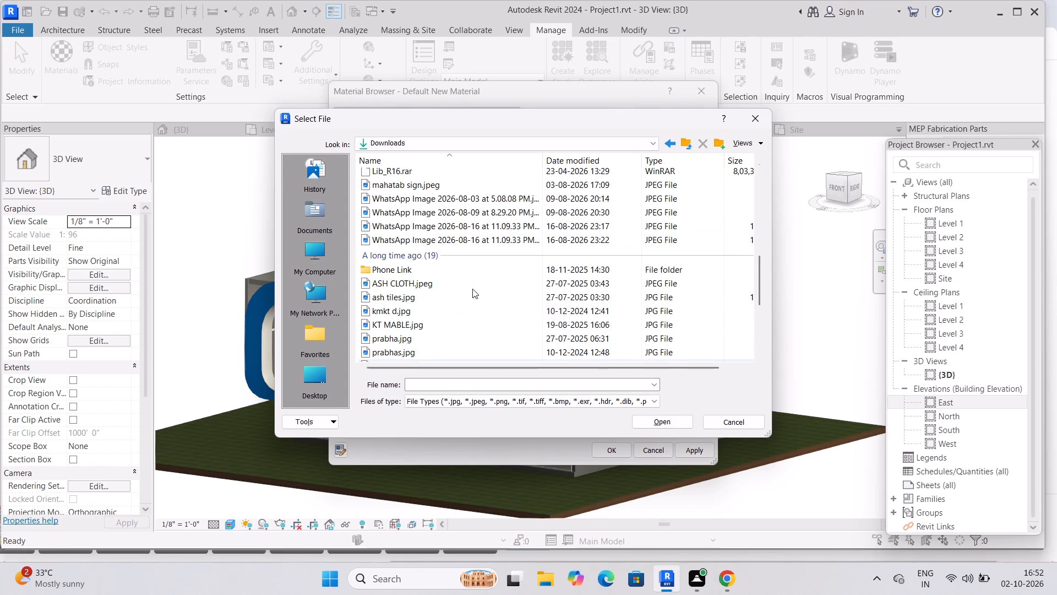
pyautogui.click(401, 301)
pyautogui.click(672, 423)
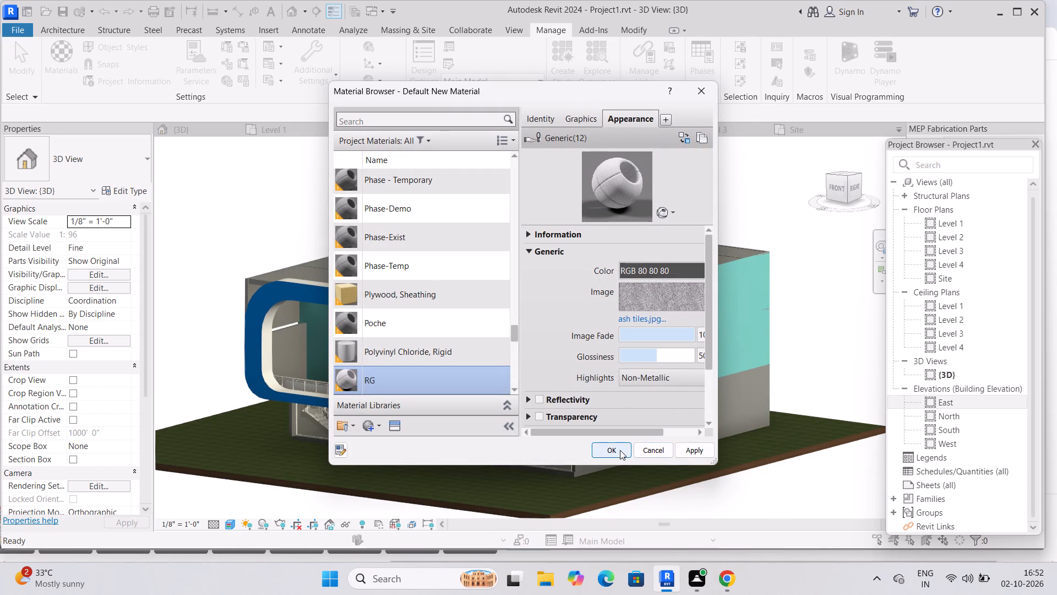
pyautogui.click(689, 453)
pyautogui.click(605, 451)
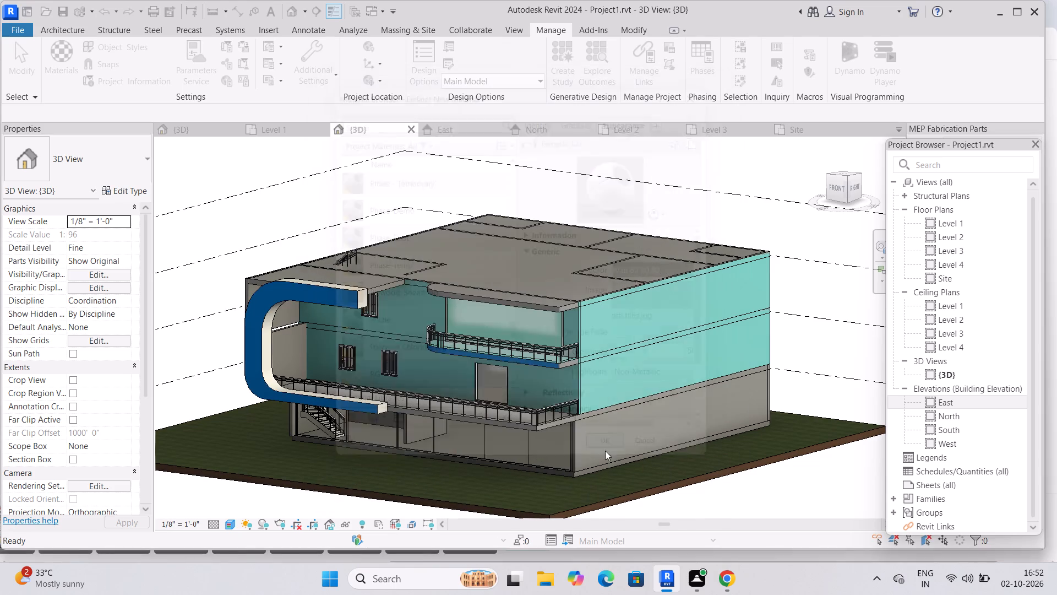
# Find the RG material for the Paint tool and paint the front walls of both upper floors with it.
pyautogui.scroll(1, 455, 419)
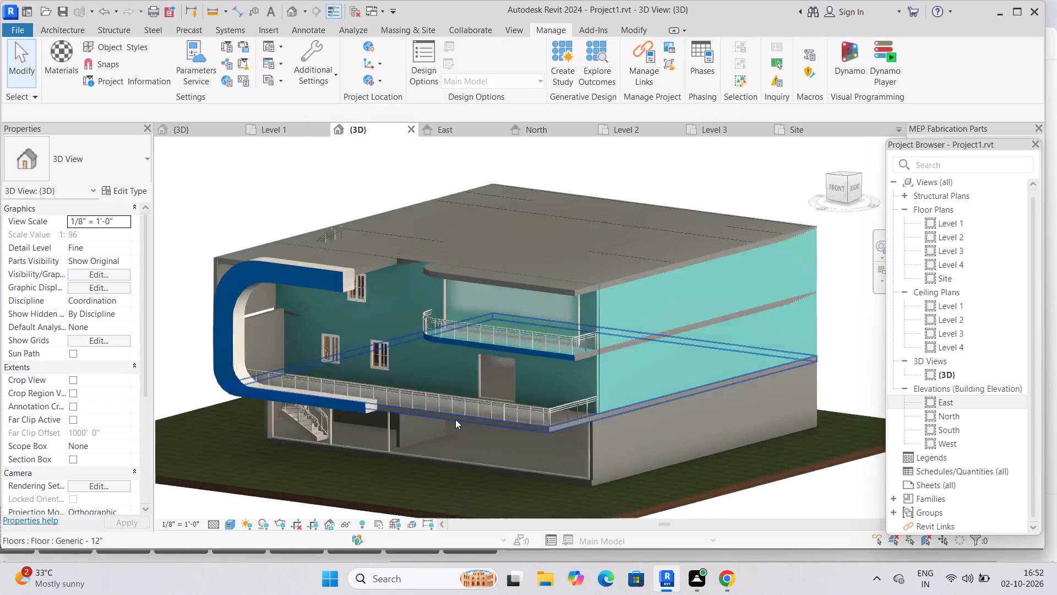
pyautogui.scroll(4, 455, 419)
pyautogui.moveTo(380, 374); pyautogui.dragTo(449, 357, button='middle')
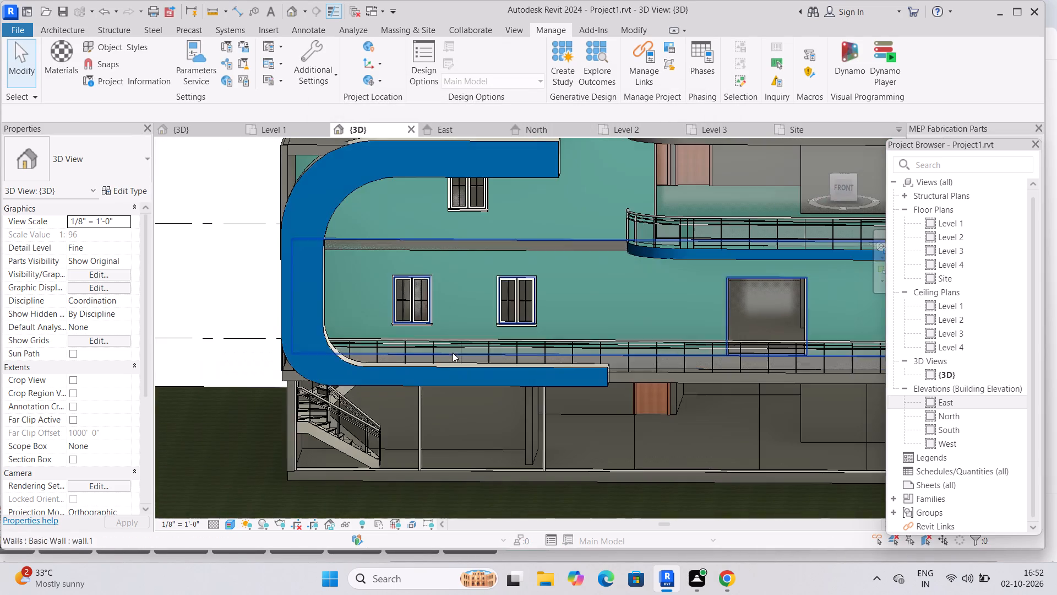
pyautogui.moveTo(523, 347); pyautogui.dragTo(401, 369, button='middle')
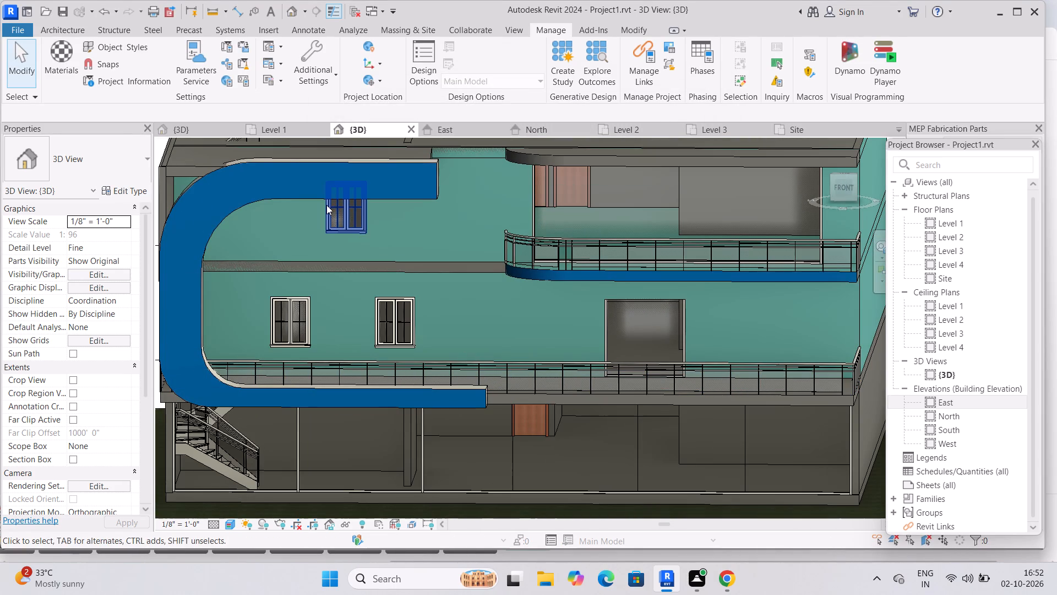
pyautogui.write('PT')
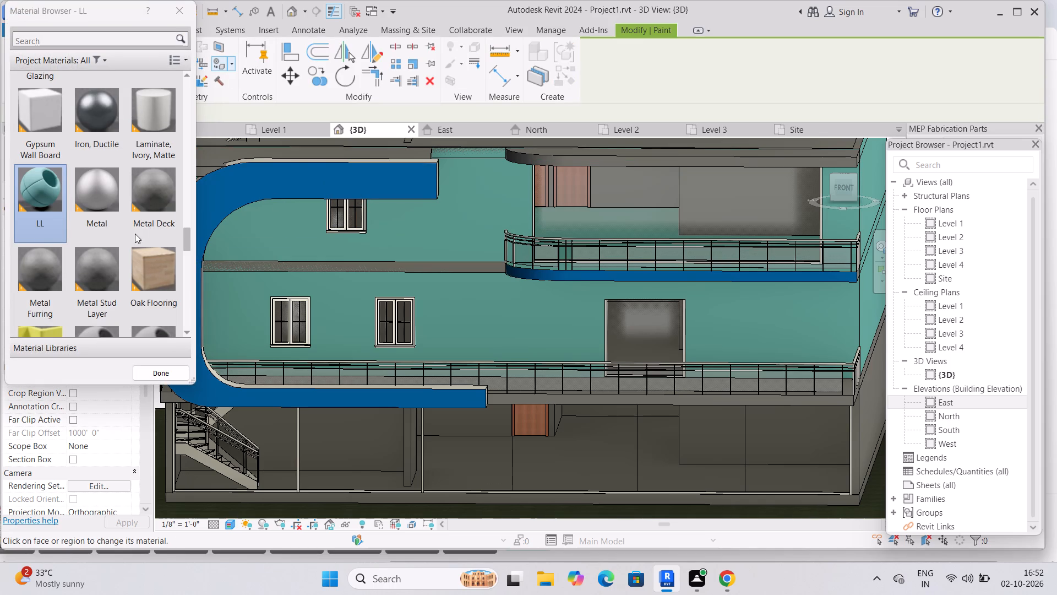
pyautogui.scroll(-4, 132, 236)
pyautogui.scroll(4, 130, 238)
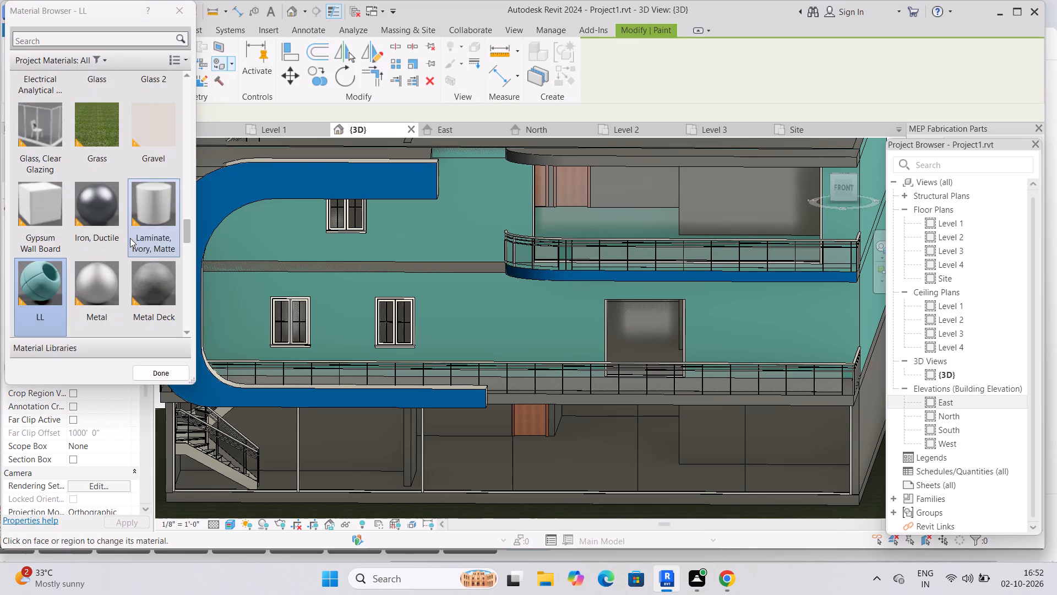
pyautogui.scroll(14, 130, 238)
pyautogui.scroll(-2, 130, 238)
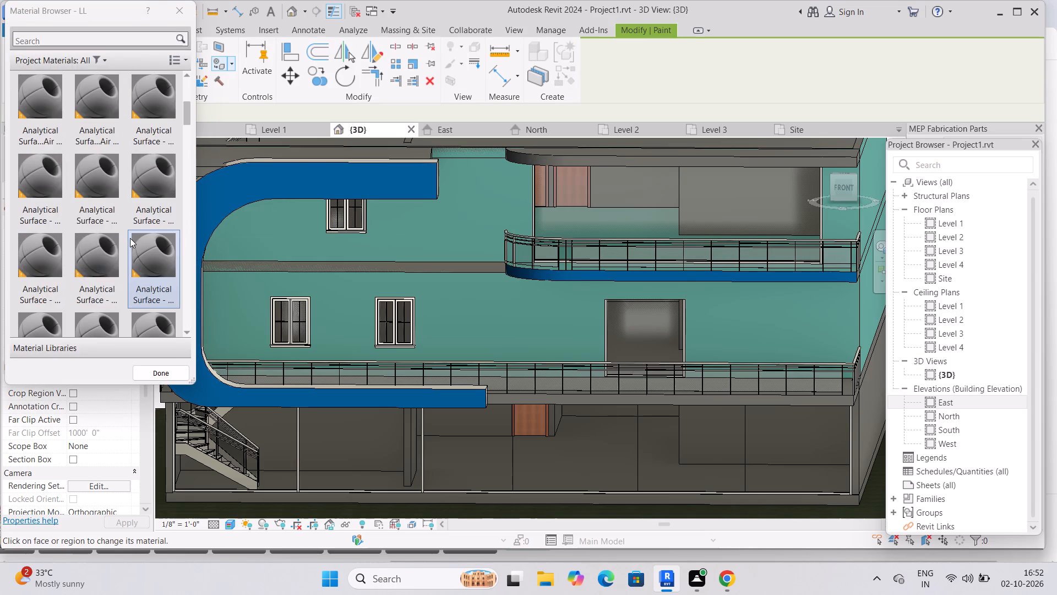
pyautogui.scroll(-3, 130, 238)
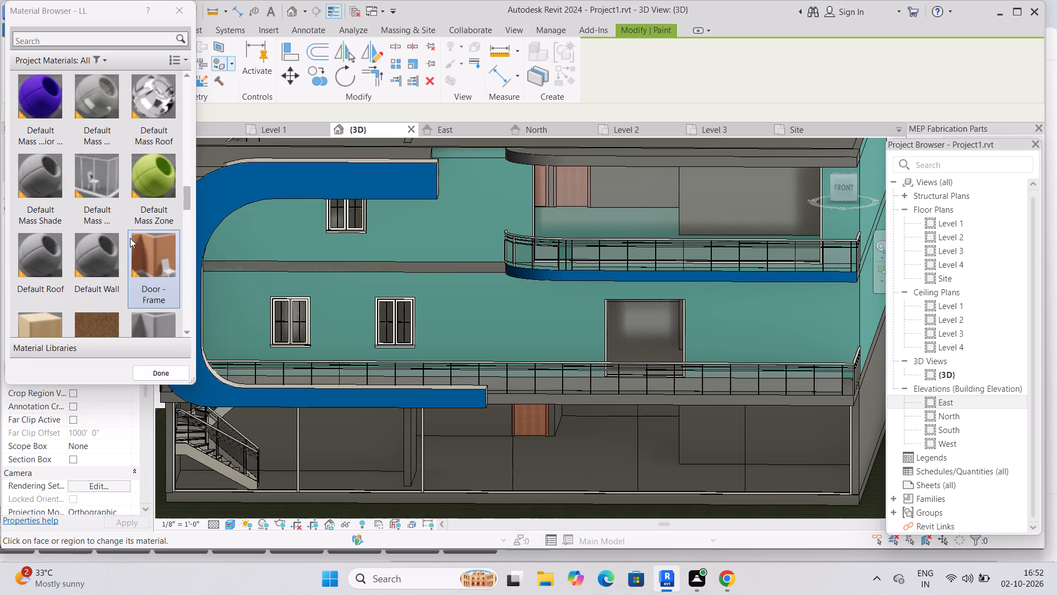
pyautogui.scroll(-3, 134, 237)
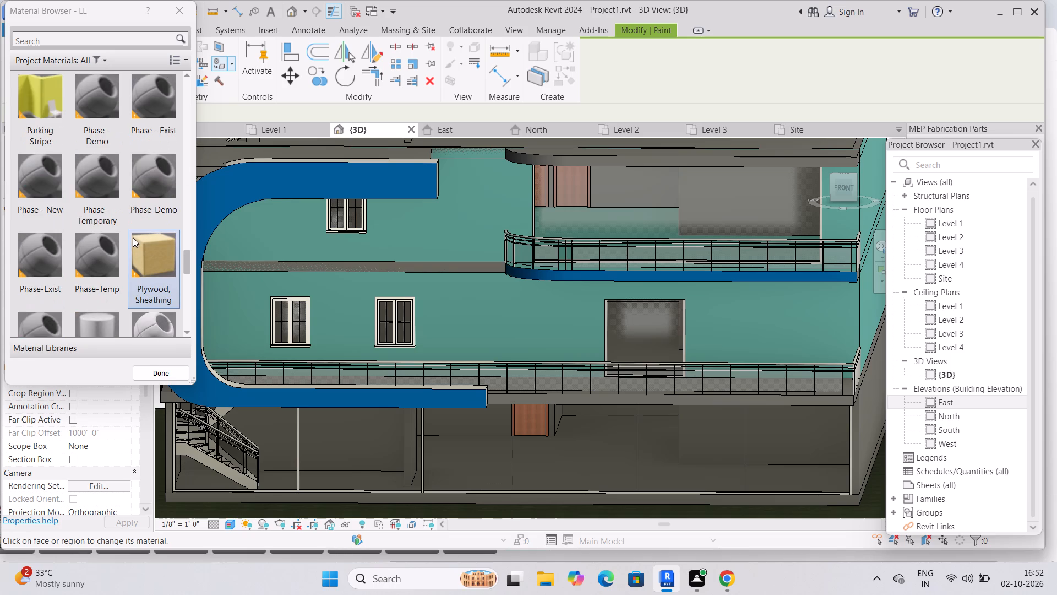
pyautogui.scroll(-4, 135, 235)
pyautogui.scroll(18, 135, 242)
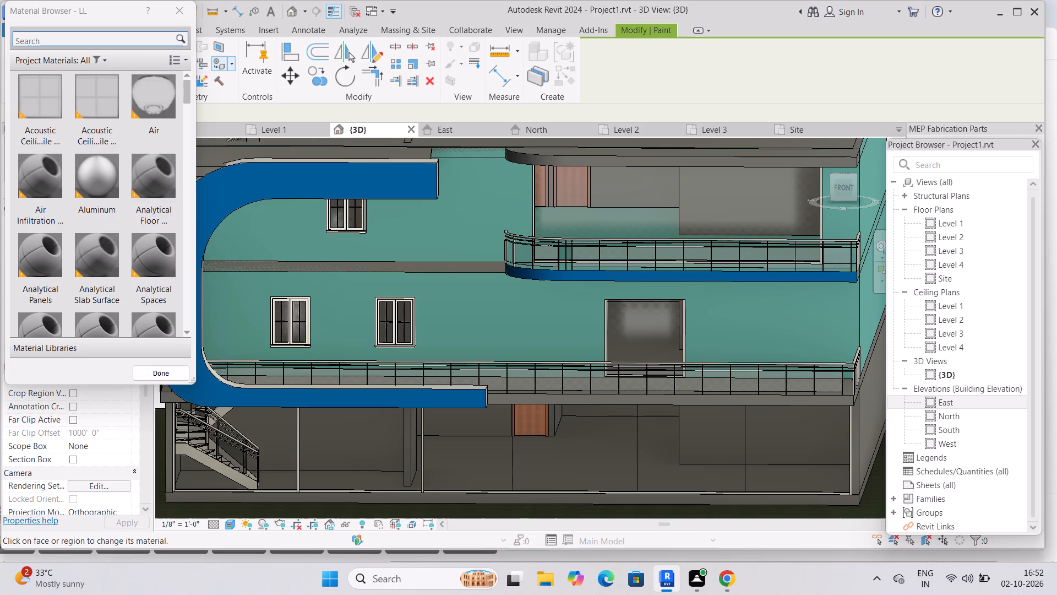
pyautogui.click(133, 37)
pyautogui.press('r')
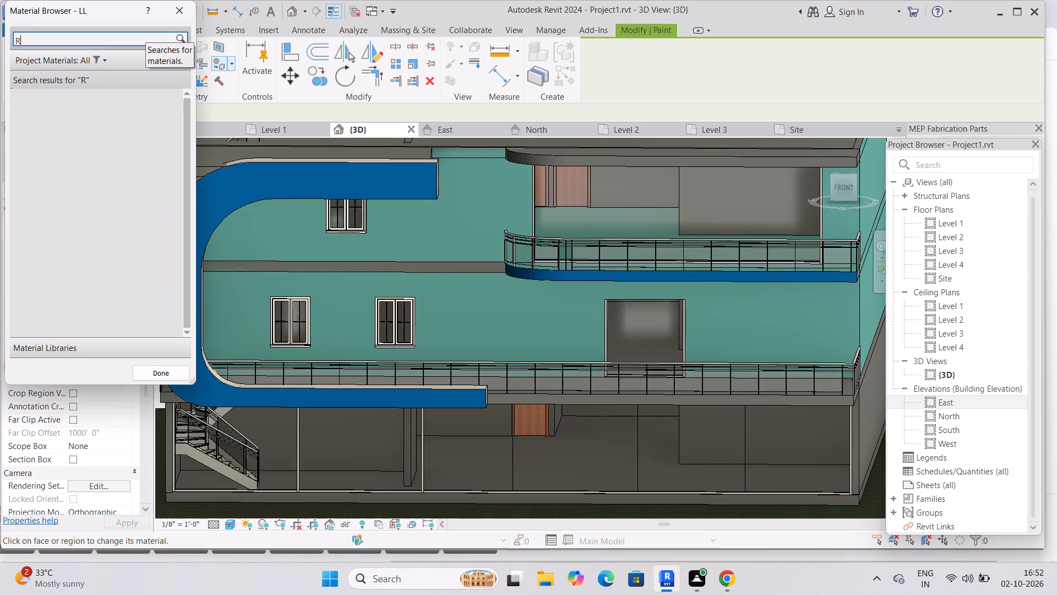
pyautogui.press('g')
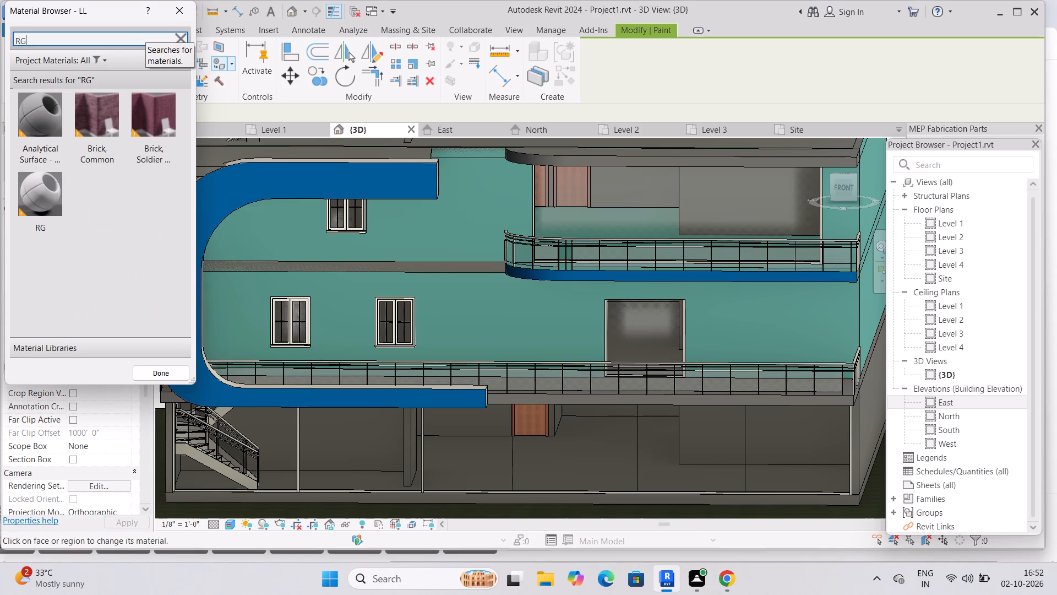
pyautogui.click(51, 204)
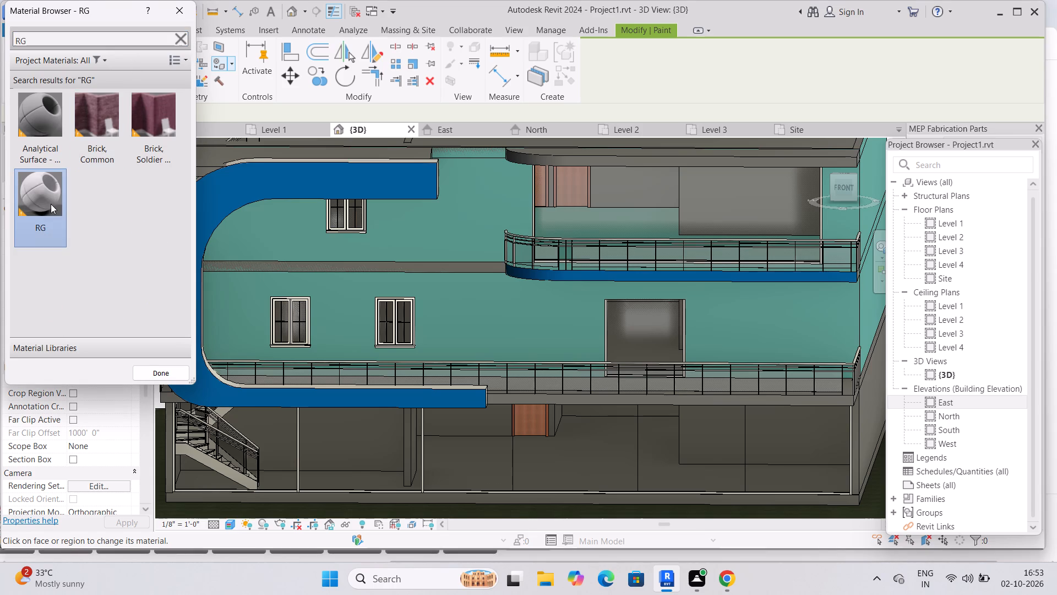
pyautogui.click(537, 335)
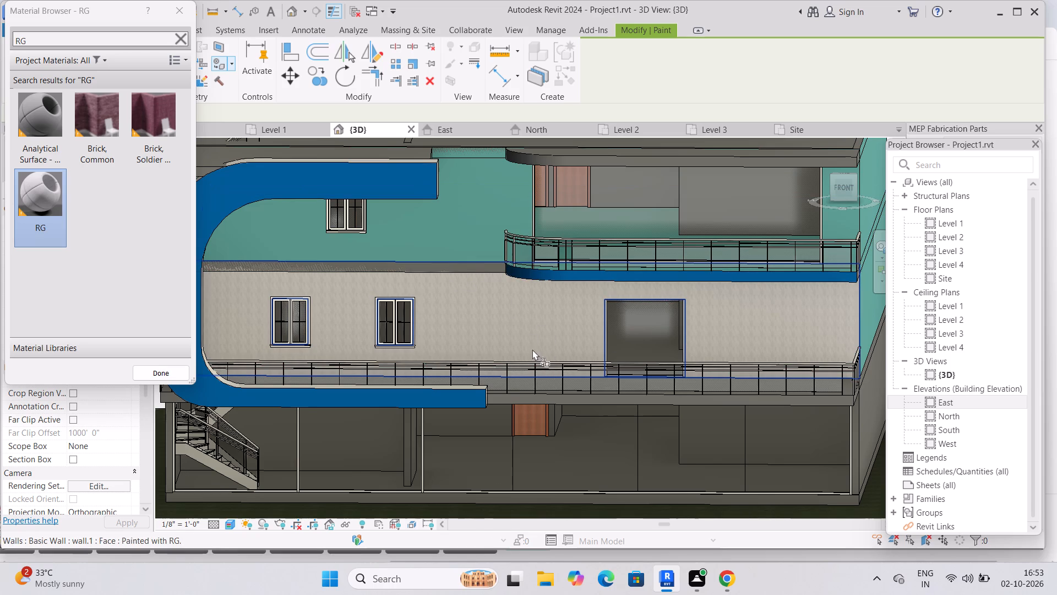
pyautogui.click(474, 232)
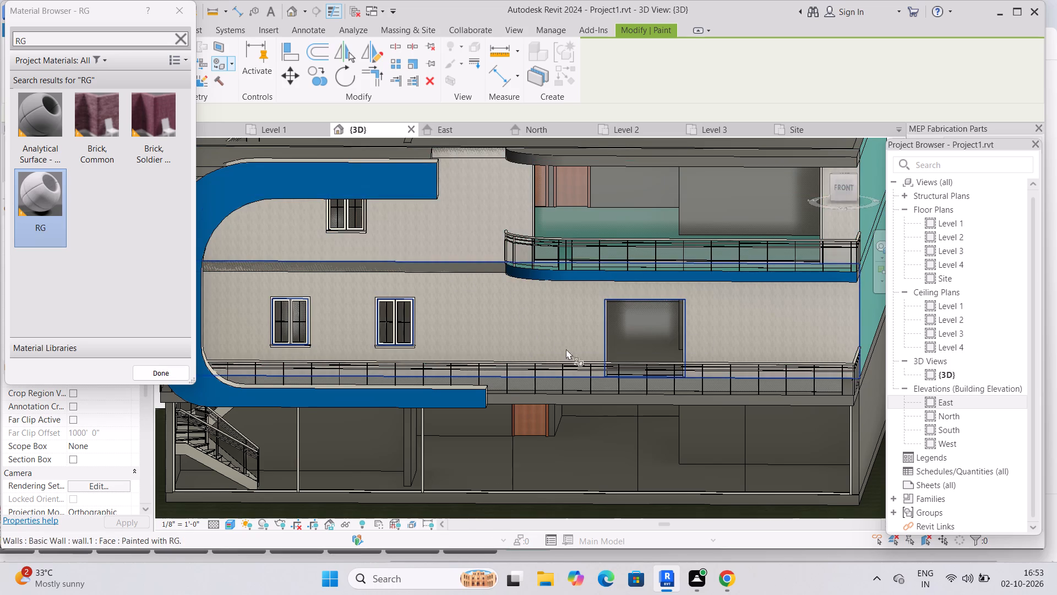
# Paint the walking surface of the lower balcony's floor slab with RG.
pyautogui.moveTo(579, 354); pyautogui.dragTo(503, 369, button='middle')
pyautogui.keyDown('shift'); pyautogui.moveTo(557, 374); pyautogui.dragTo(584, 389, button='middle'); pyautogui.keyUp('shift')
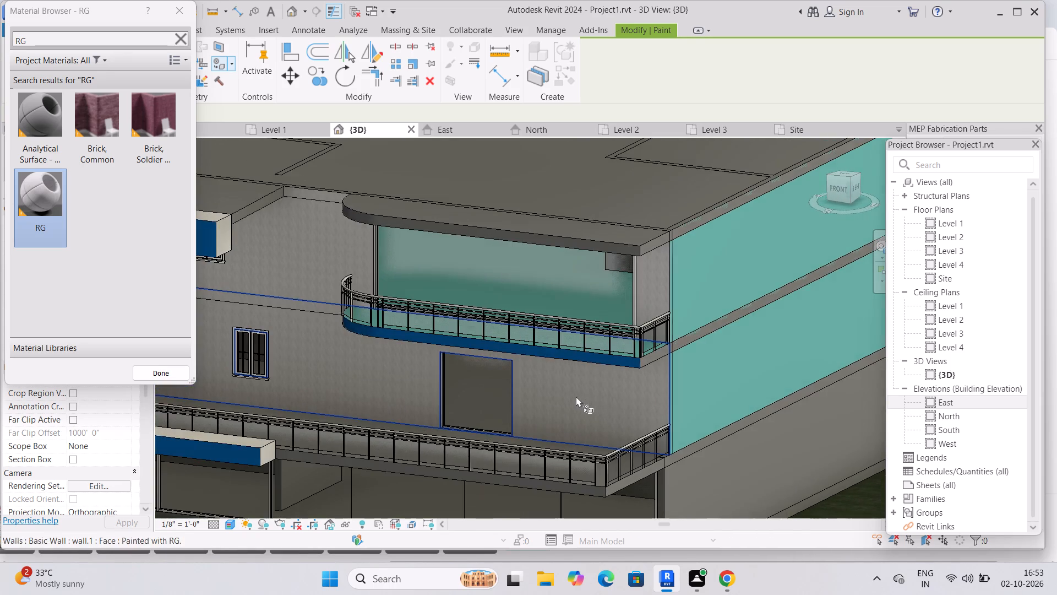
pyautogui.moveTo(574, 396); pyautogui.dragTo(556, 282, button='middle')
pyautogui.keyDown('shift'); pyautogui.moveTo(556, 280); pyautogui.dragTo(563, 345, button='middle'); pyautogui.keyUp('shift')
pyautogui.moveTo(563, 355); pyautogui.dragTo(571, 302, button='middle')
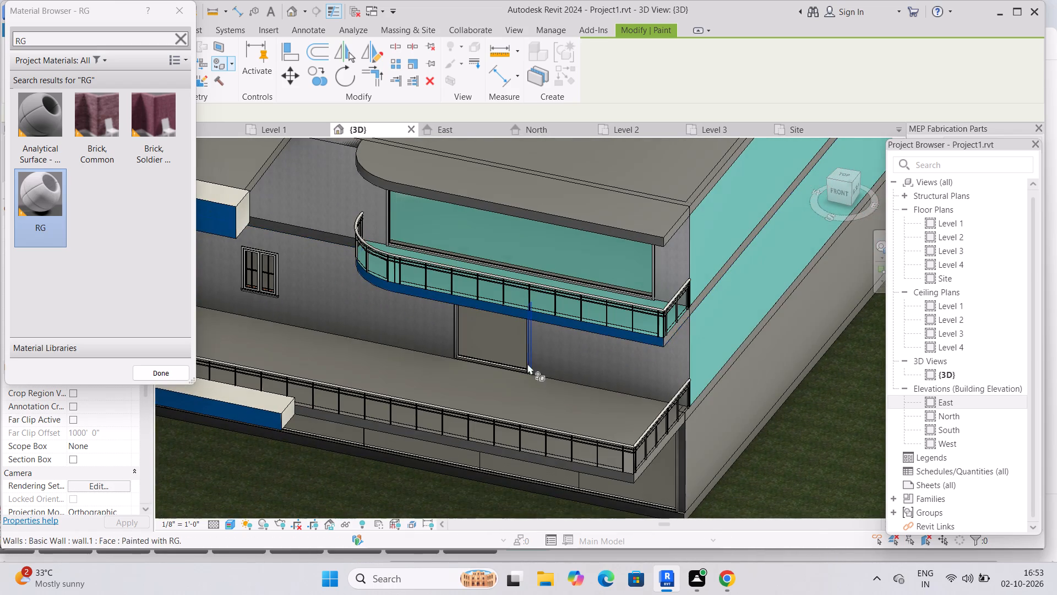
pyautogui.click(519, 390)
# Paint the top face of the ground around the building with RG.
pyautogui.moveTo(566, 395); pyautogui.dragTo(585, 275, button='middle')
pyautogui.click(625, 452)
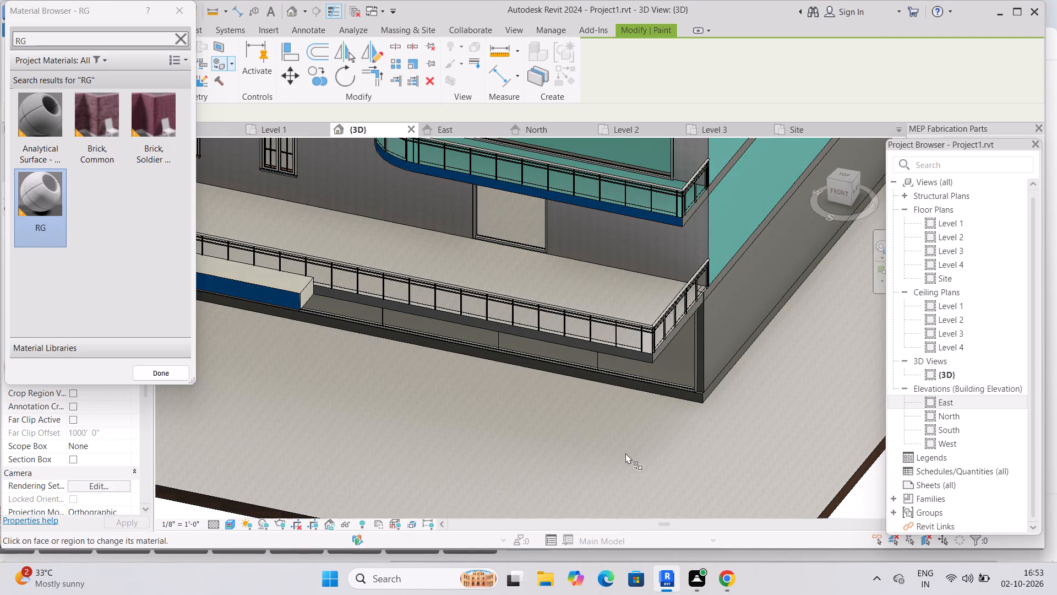
pyautogui.keyDown('shift'); pyautogui.moveTo(693, 448); pyautogui.dragTo(699, 360, button='middle'); pyautogui.keyUp('shift')
pyautogui.moveTo(653, 350); pyautogui.dragTo(515, 486, button='middle')
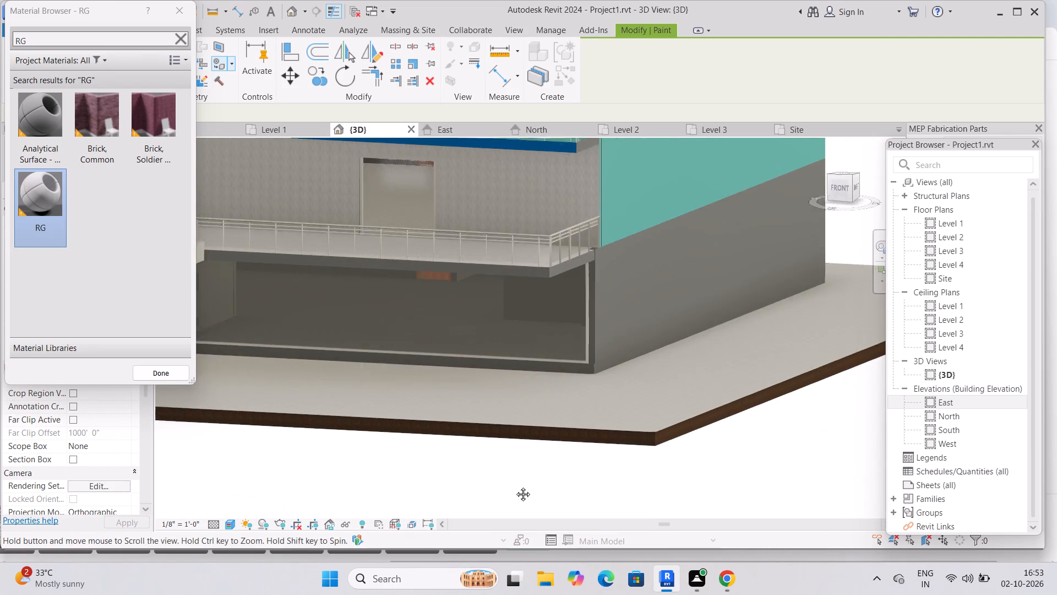
# End the ground painting and create a new project material named OT.
pyautogui.moveTo(515, 486); pyautogui.dragTo(514, 486, button='middle')
pyautogui.moveTo(601, 407); pyautogui.dragTo(577, 490, button='middle')
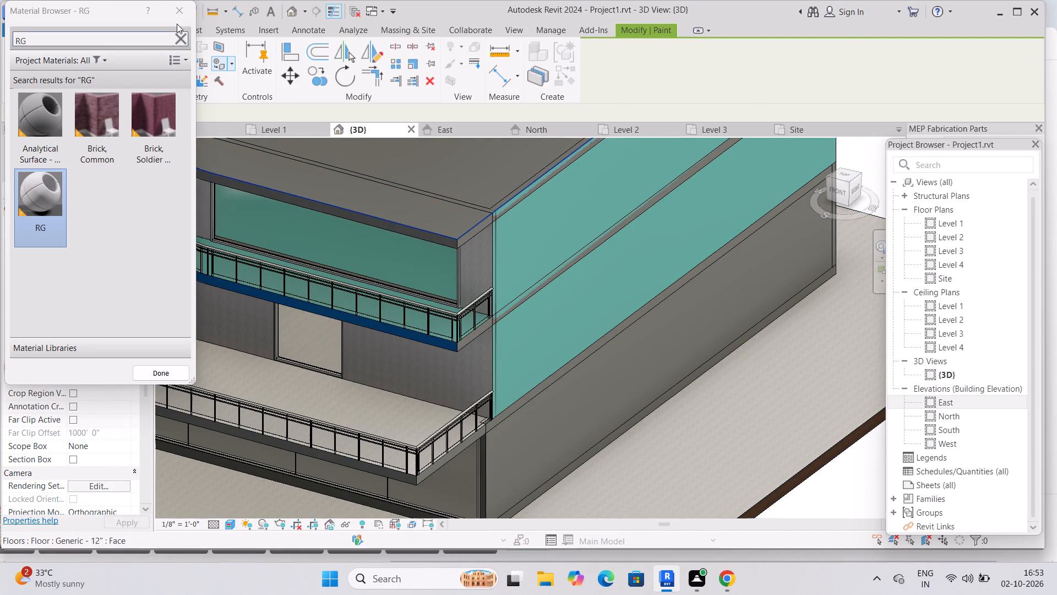
pyautogui.click(179, 14)
pyautogui.click(72, 62)
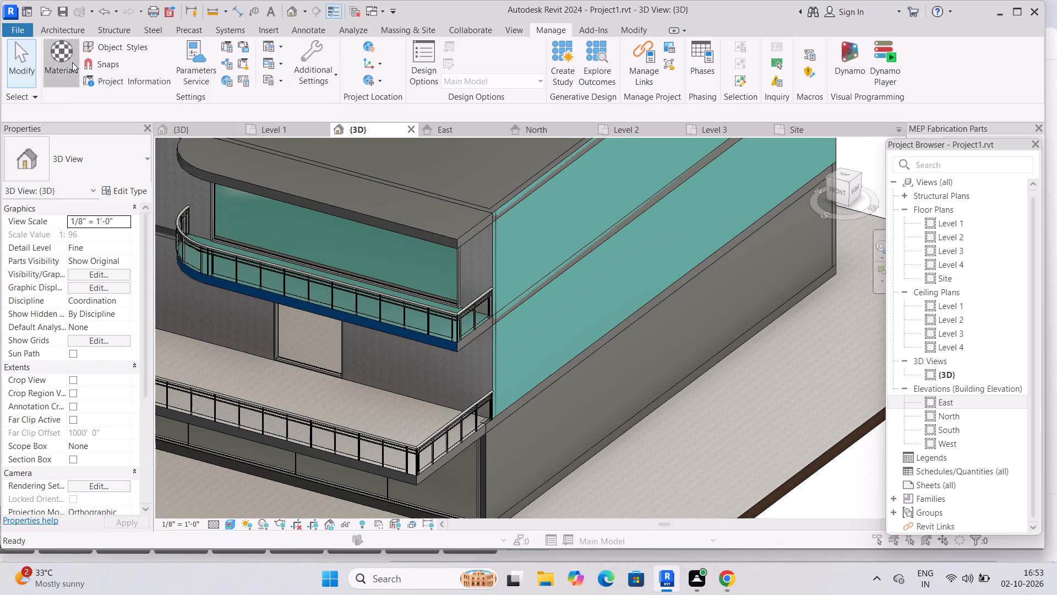
pyautogui.click(376, 428)
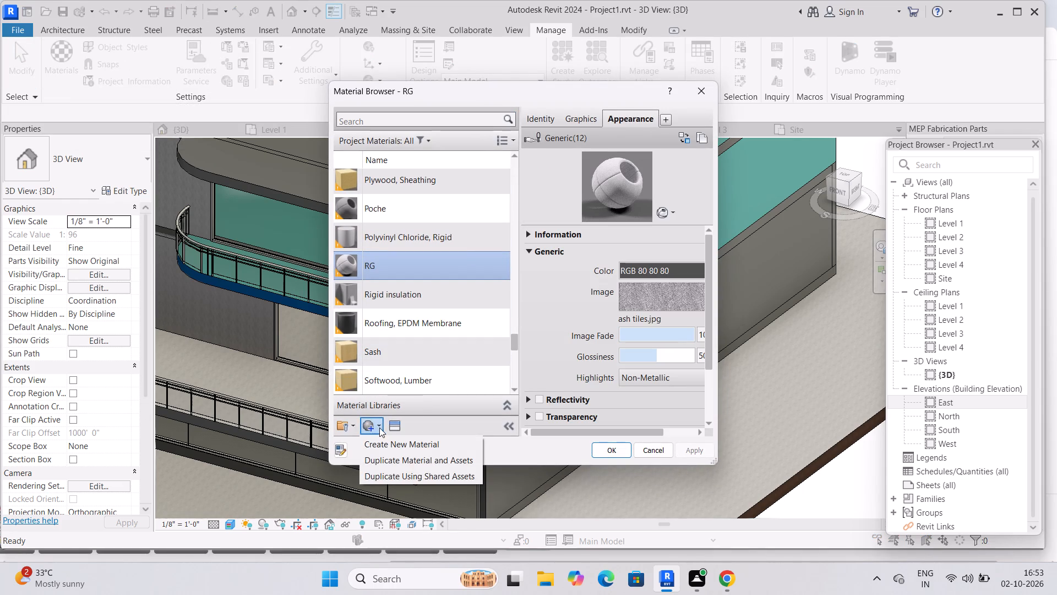
pyautogui.click(380, 439)
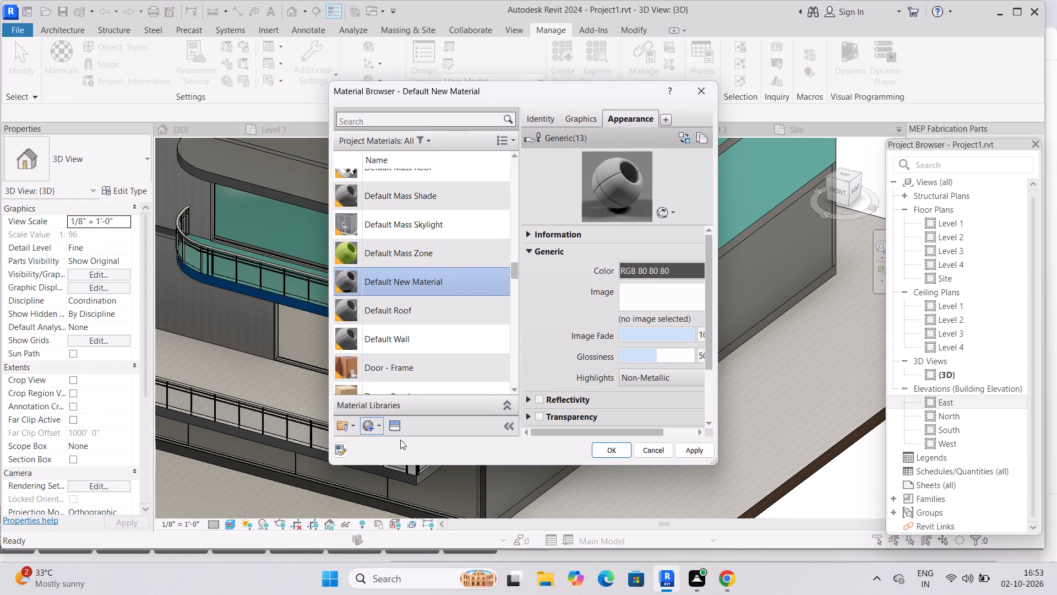
pyautogui.rightClick(431, 257)
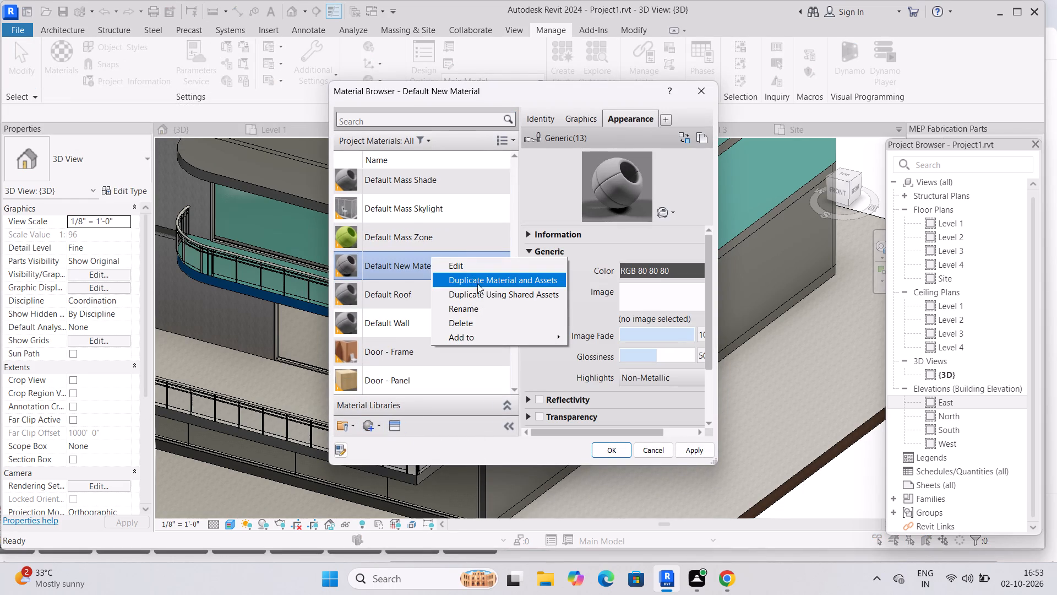
pyautogui.click(482, 304)
pyautogui.press('BackSpace')
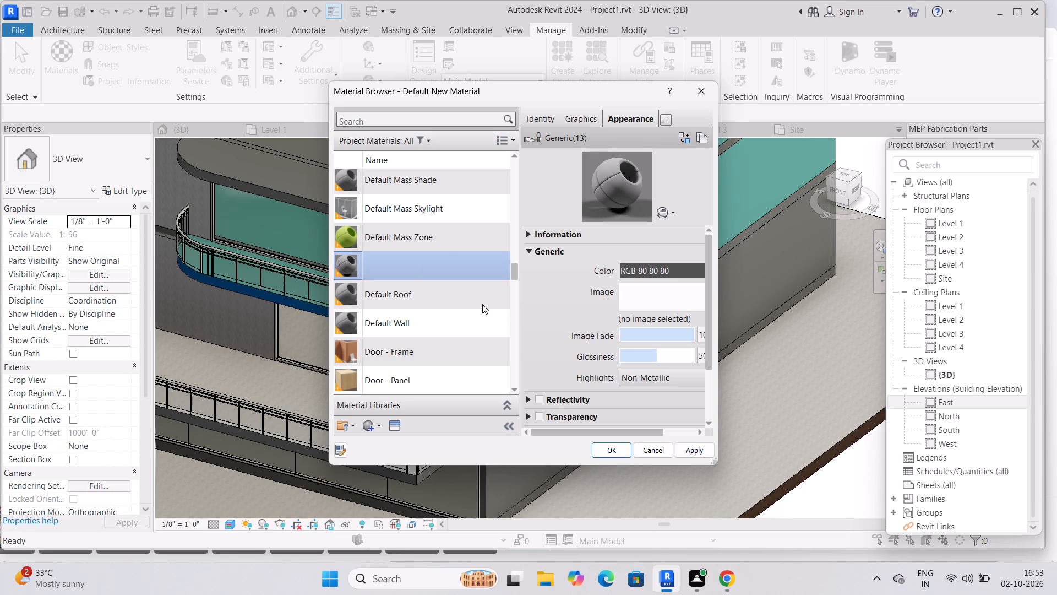
pyautogui.write('OT')
# Assign ASH CLOTH.jpeg from the Downloads folder as the OT material's appearance image and apply it.
pyautogui.click(666, 298)
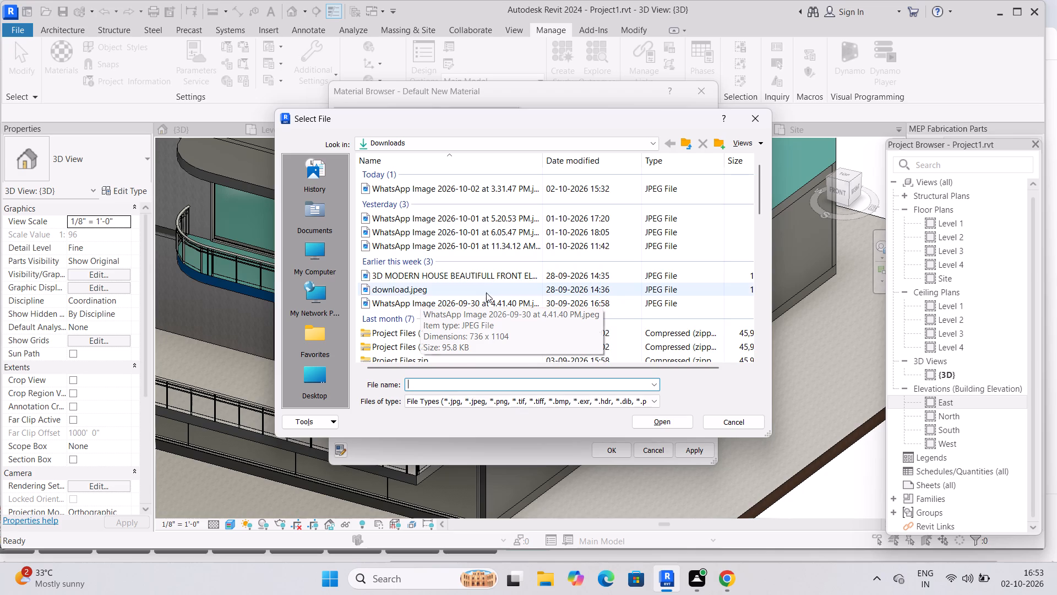
pyautogui.scroll(-3, 483, 273)
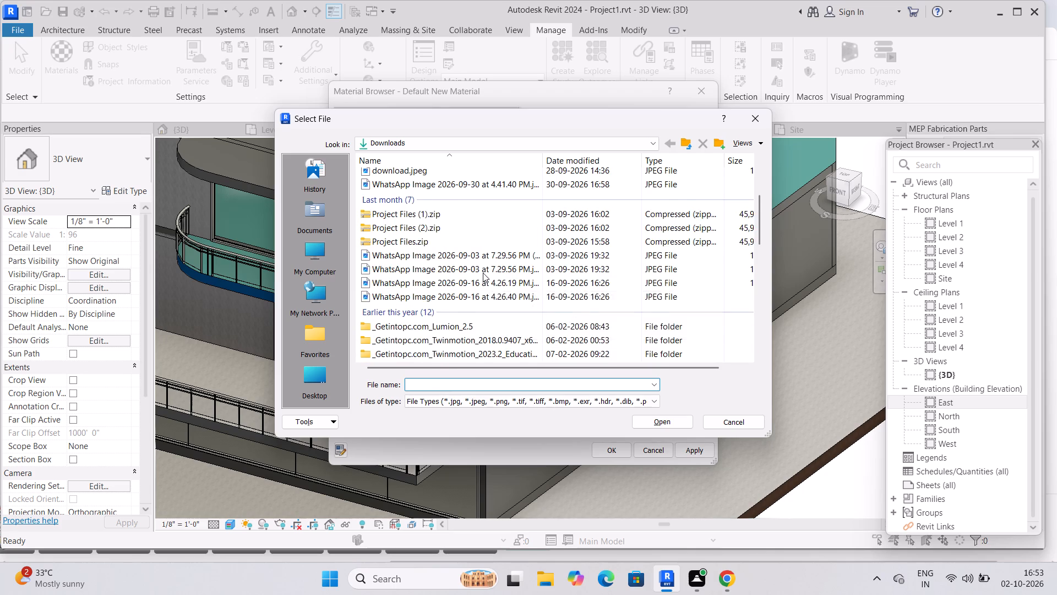
pyautogui.scroll(-5, 483, 273)
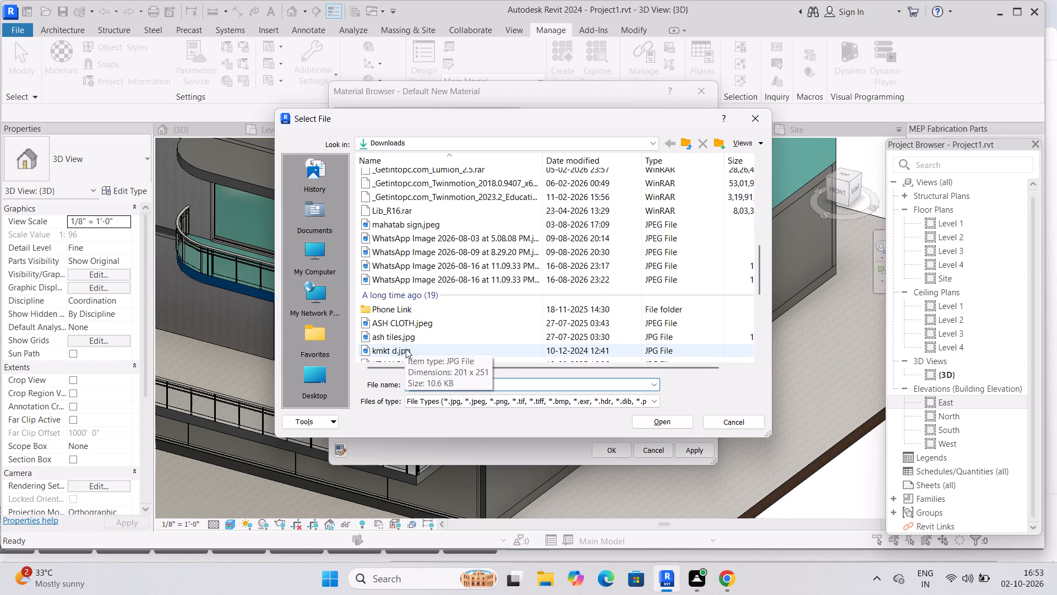
pyautogui.click(417, 326)
pyautogui.click(652, 424)
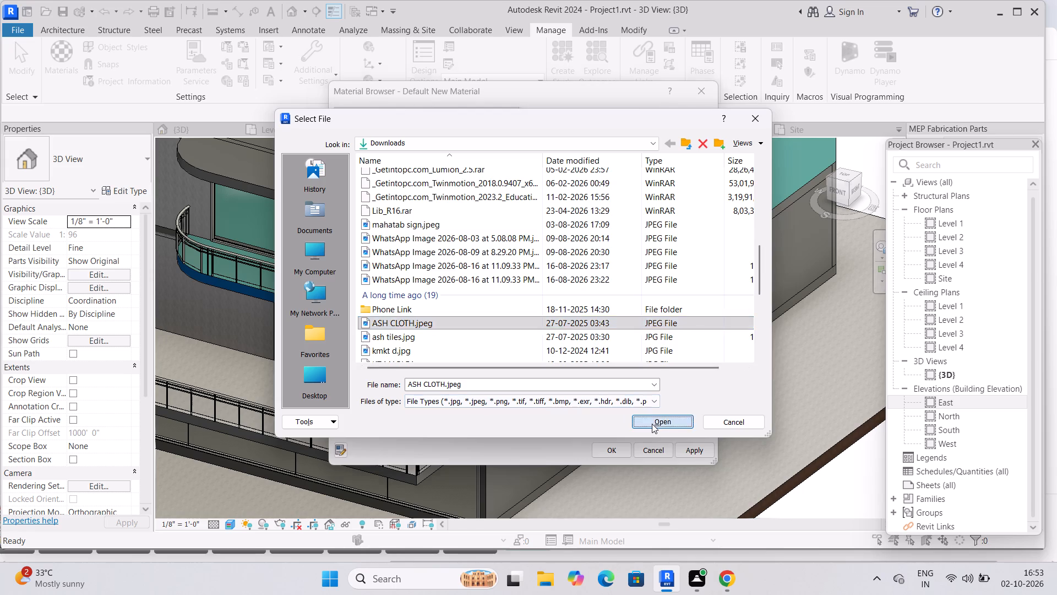
pyautogui.click(688, 448)
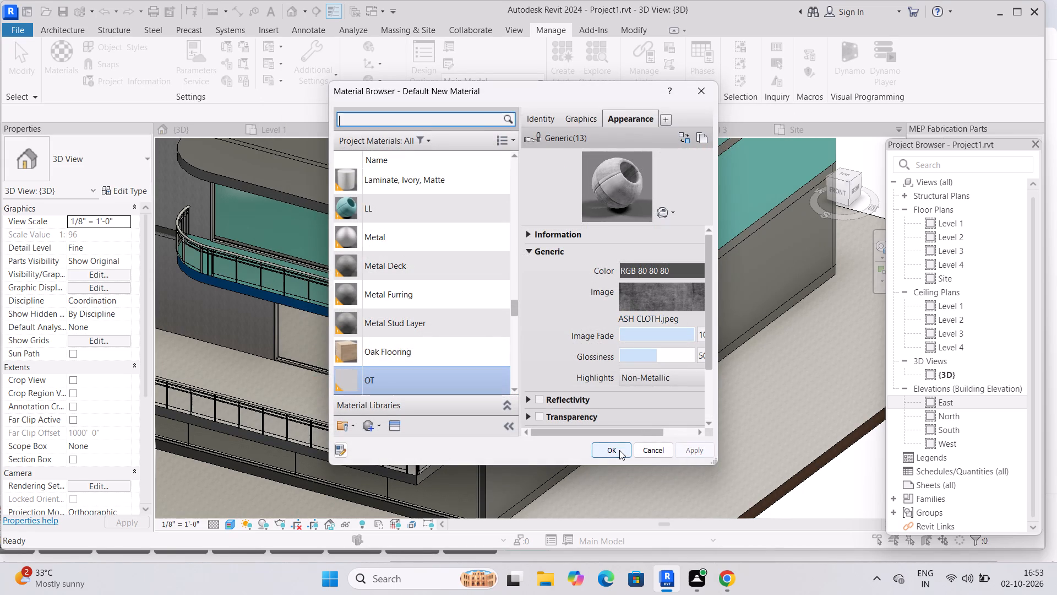
pyautogui.click(618, 450)
# Start the Paint tool and search the project materials for PG and P.
pyautogui.click(538, 268)
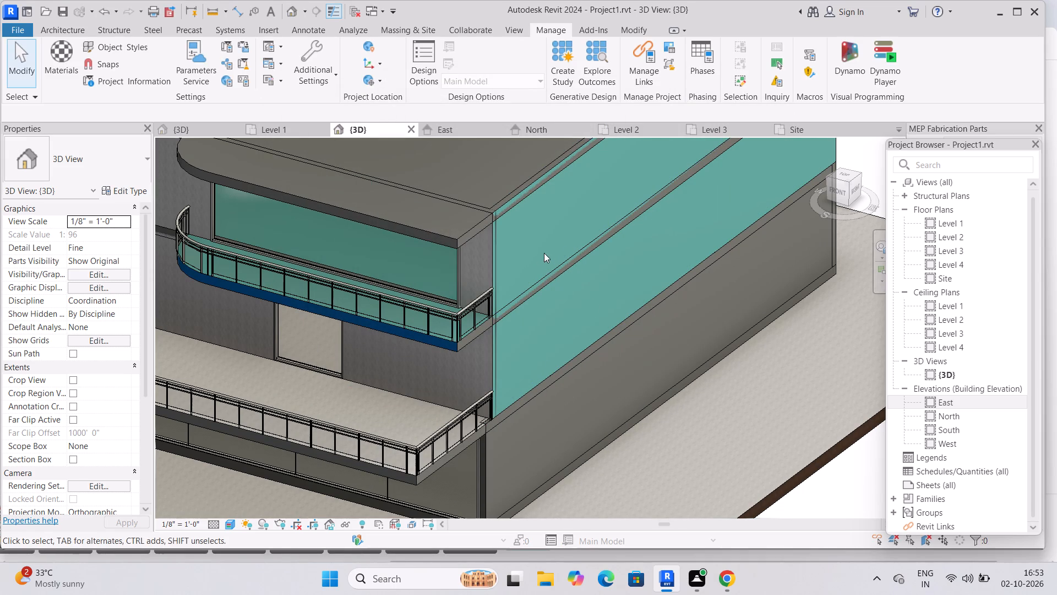
pyautogui.press('p')
pyautogui.press('t')
pyautogui.scroll(-1, 106, 211)
pyautogui.click(105, 42)
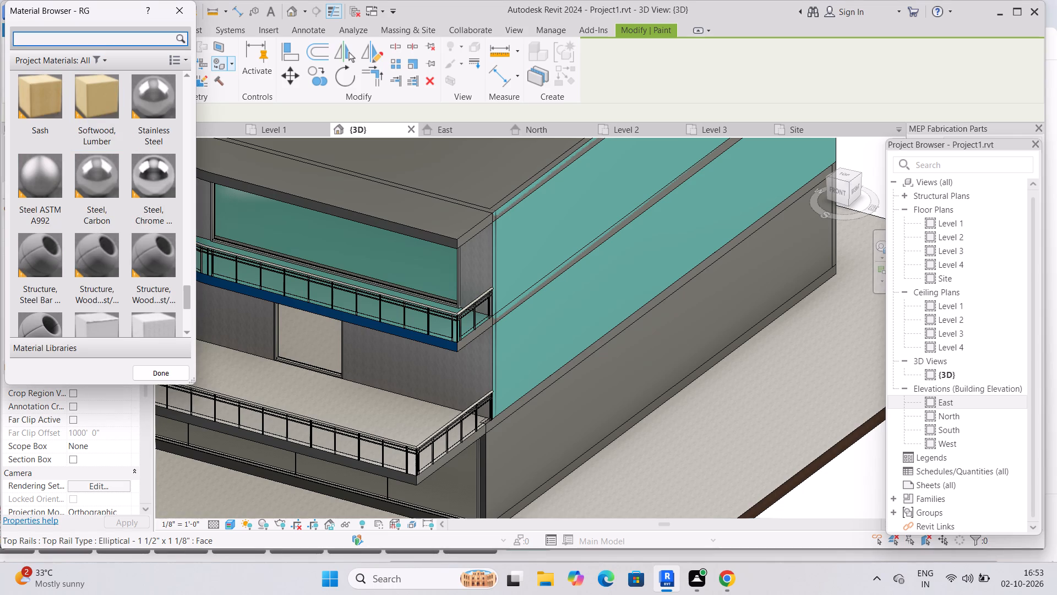
pyautogui.press('p')
pyautogui.press('g')
pyautogui.press('BackSpace')
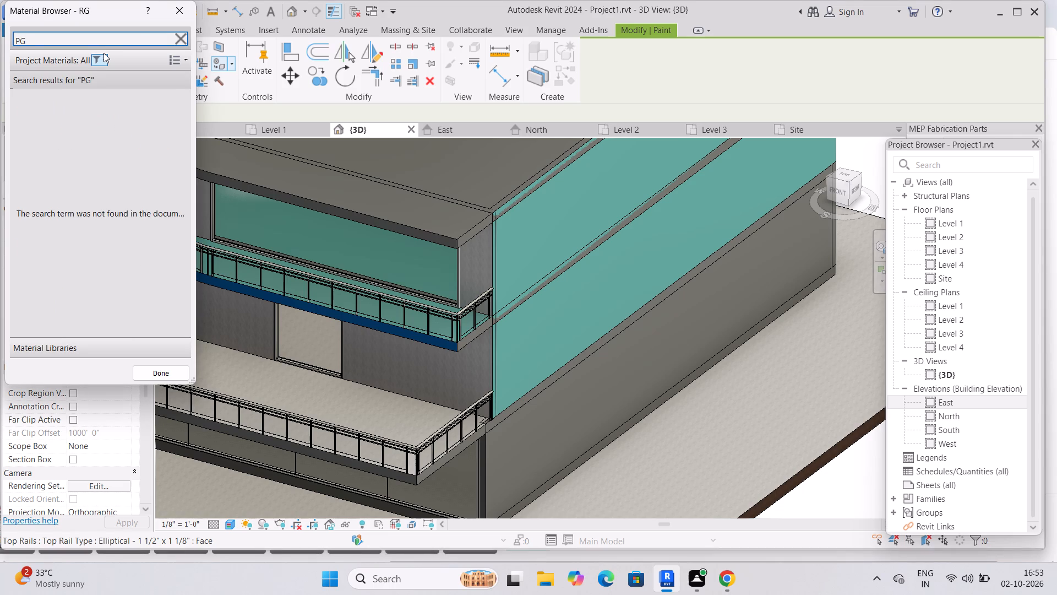
pyautogui.scroll(-1, 124, 163)
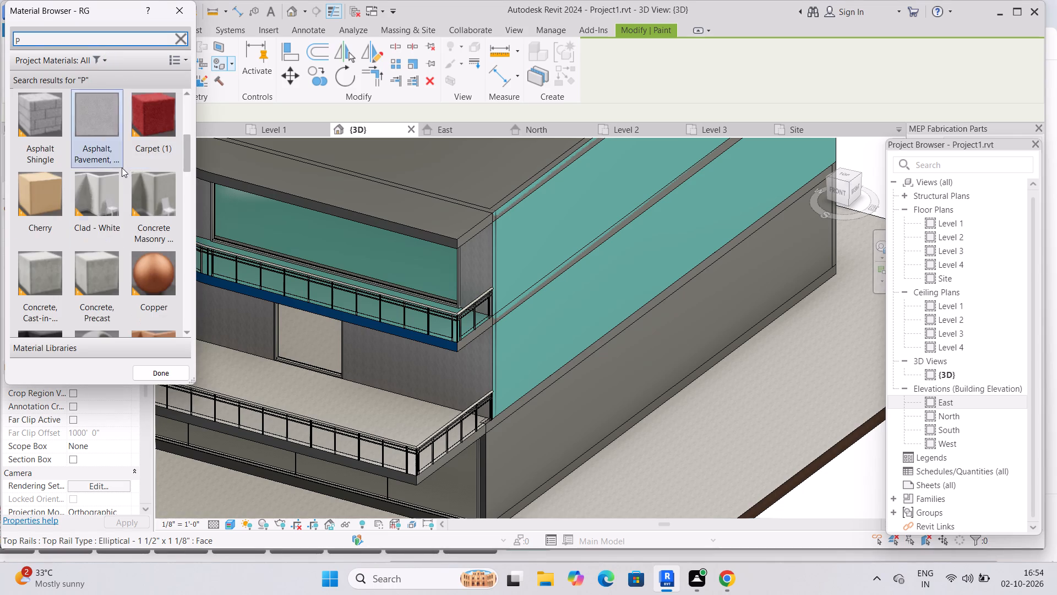
pyautogui.scroll(-6, 115, 186)
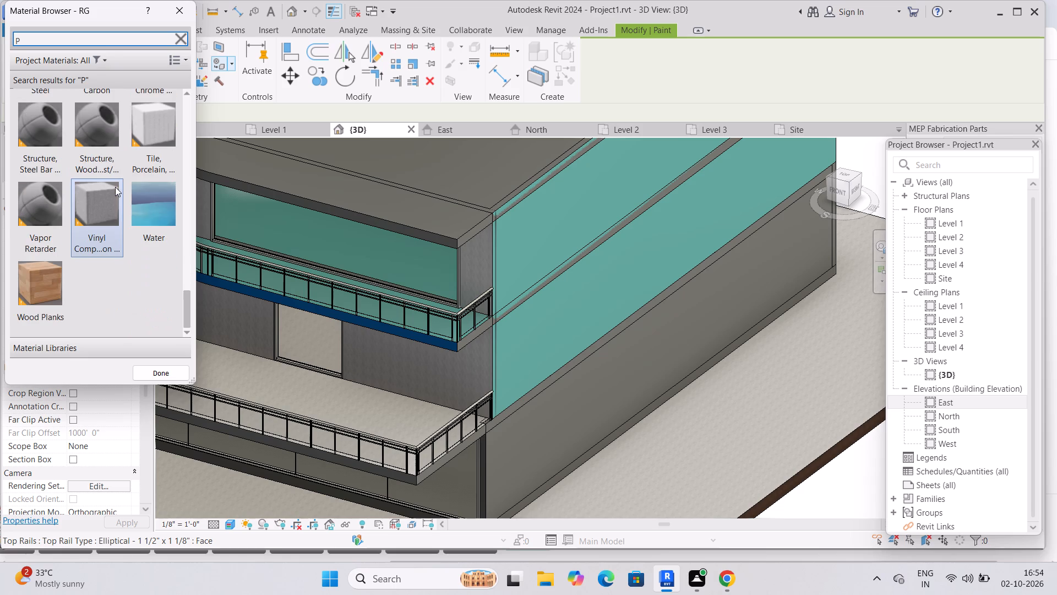
pyautogui.scroll(11, 115, 187)
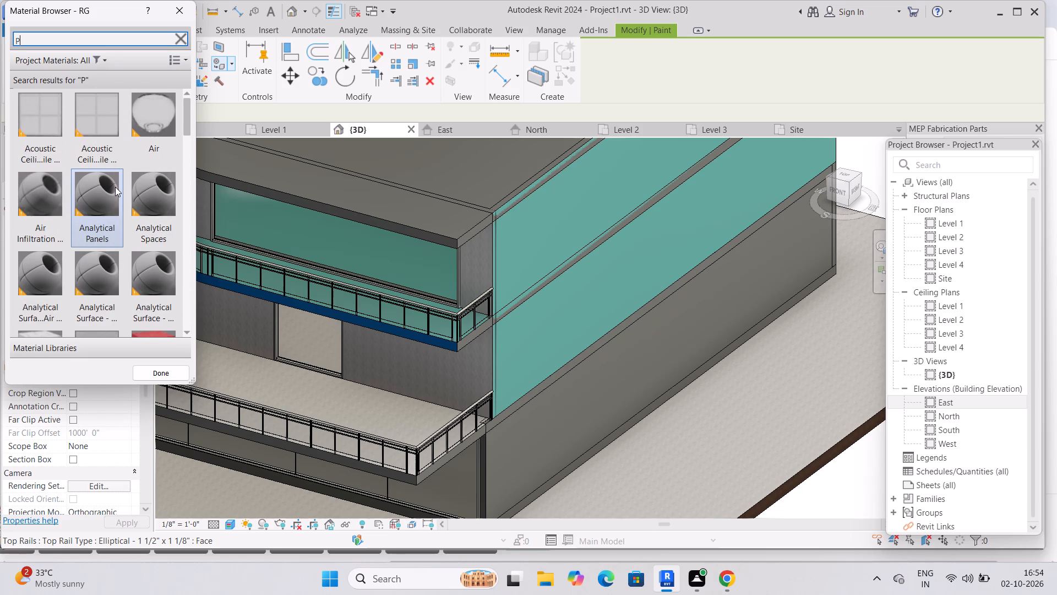
pyautogui.scroll(7, 115, 187)
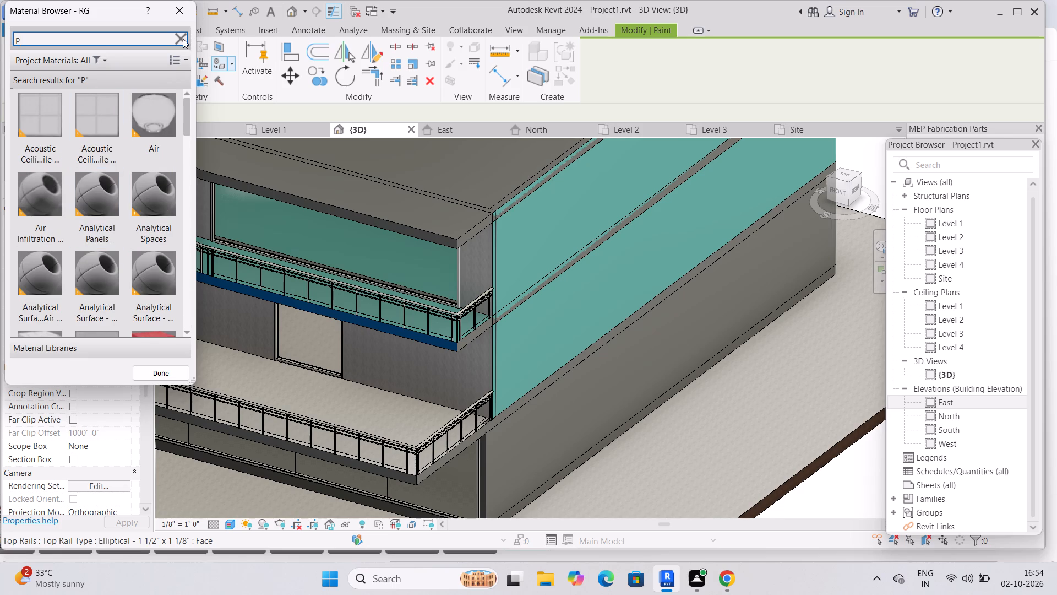
pyautogui.click(182, 39)
# Find the OT material in the full project materials list and paint both upper floors' right side walls with it.
pyautogui.scroll(-6, 110, 210)
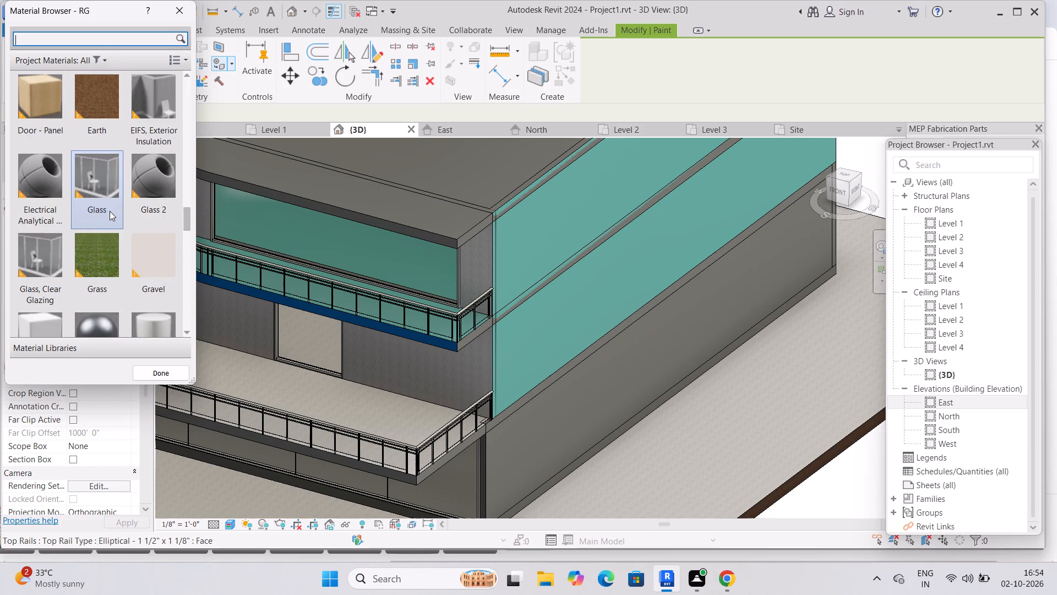
pyautogui.scroll(-14, 110, 211)
pyautogui.scroll(1, 110, 211)
pyautogui.scroll(-7, 110, 211)
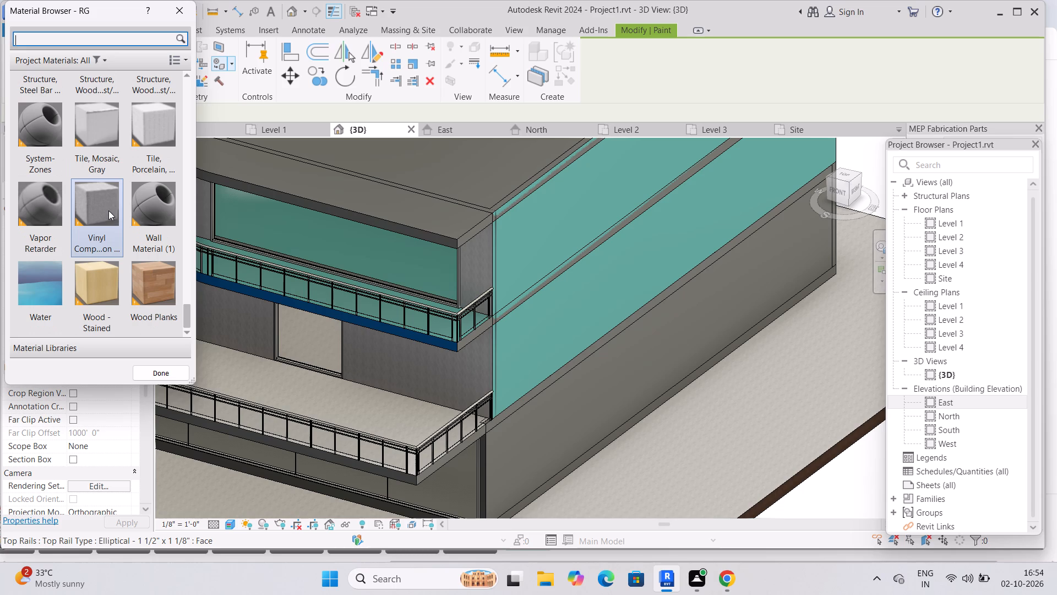
pyautogui.scroll(-2, 108, 210)
pyautogui.scroll(1, 108, 210)
pyautogui.scroll(-4, 108, 210)
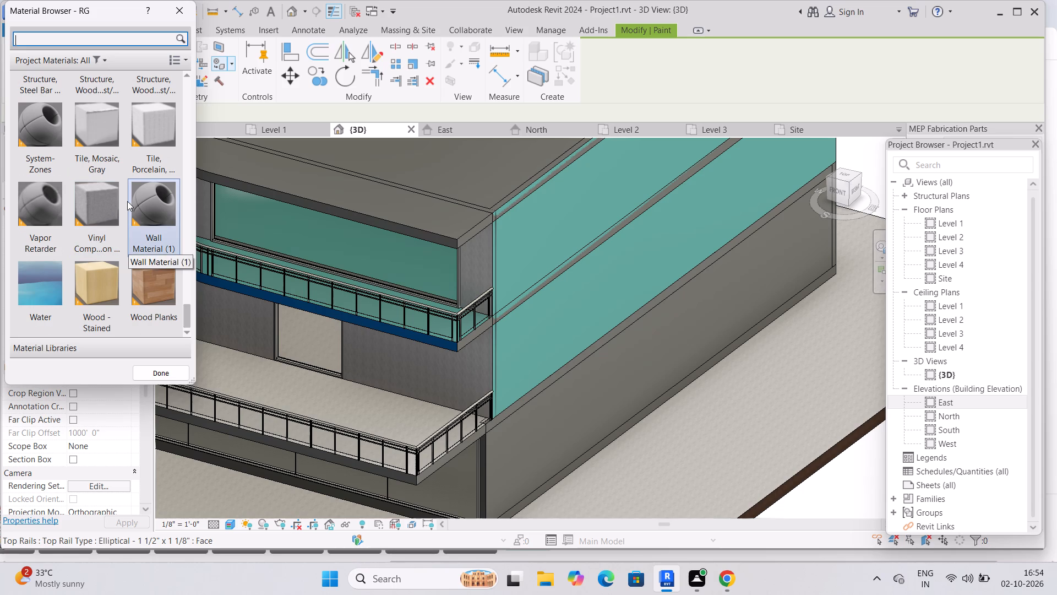
pyautogui.scroll(4, 127, 201)
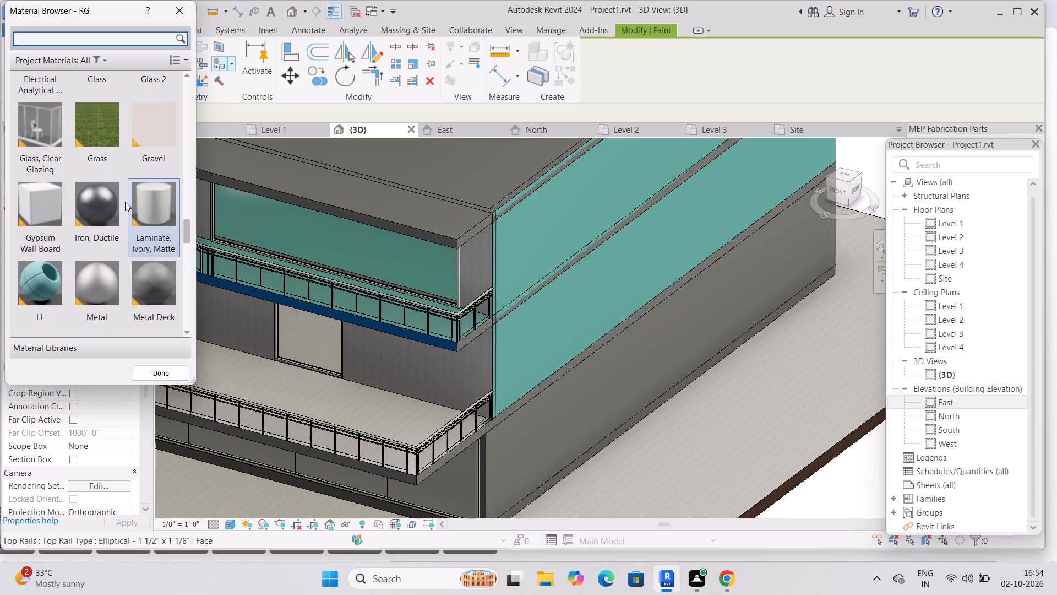
pyautogui.scroll(-1, 125, 202)
pyautogui.click(47, 215)
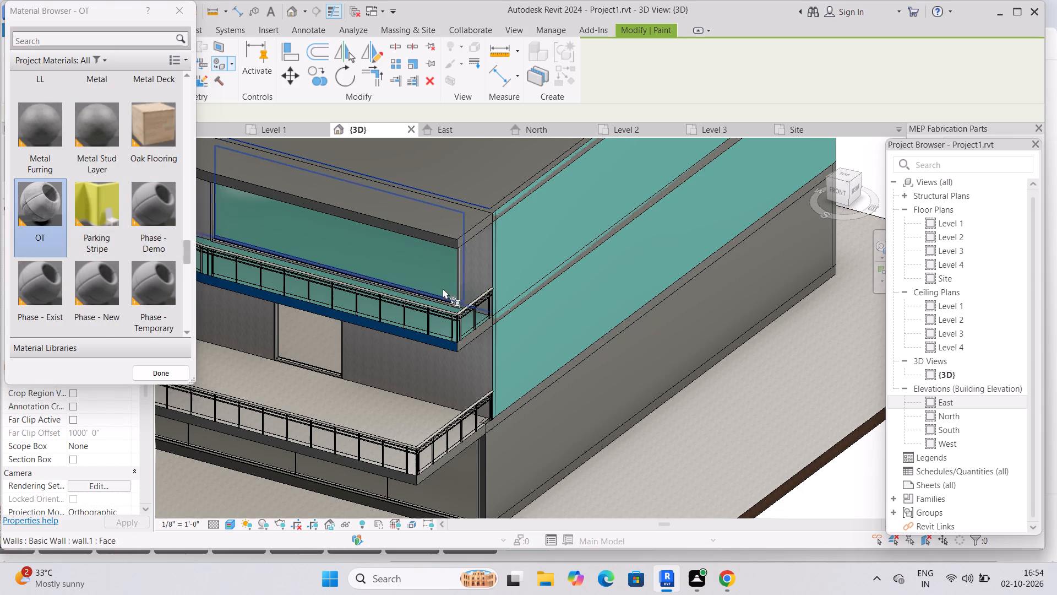
pyautogui.click(514, 264)
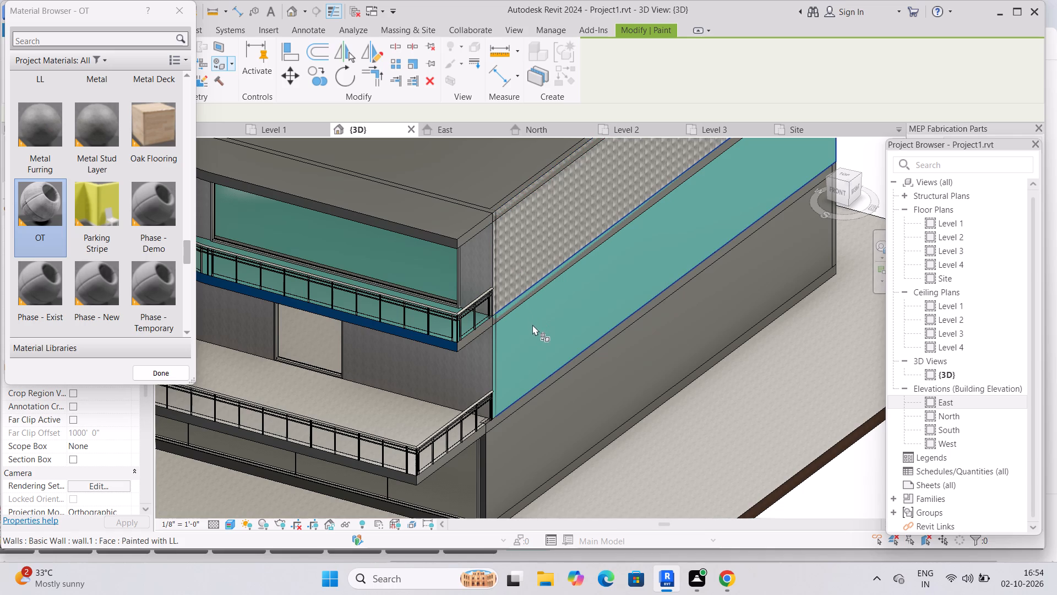
pyautogui.click(532, 324)
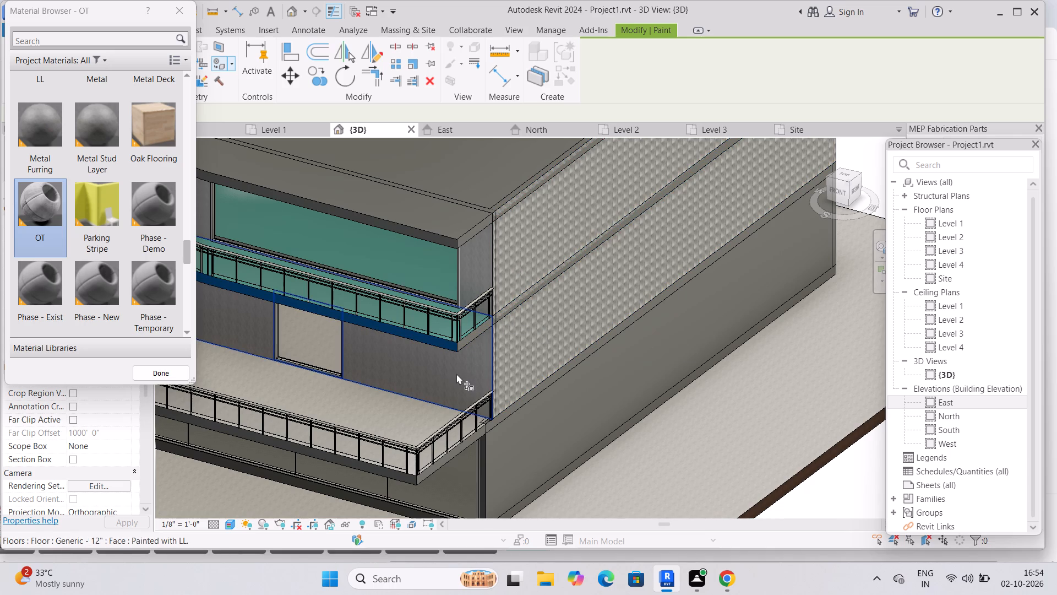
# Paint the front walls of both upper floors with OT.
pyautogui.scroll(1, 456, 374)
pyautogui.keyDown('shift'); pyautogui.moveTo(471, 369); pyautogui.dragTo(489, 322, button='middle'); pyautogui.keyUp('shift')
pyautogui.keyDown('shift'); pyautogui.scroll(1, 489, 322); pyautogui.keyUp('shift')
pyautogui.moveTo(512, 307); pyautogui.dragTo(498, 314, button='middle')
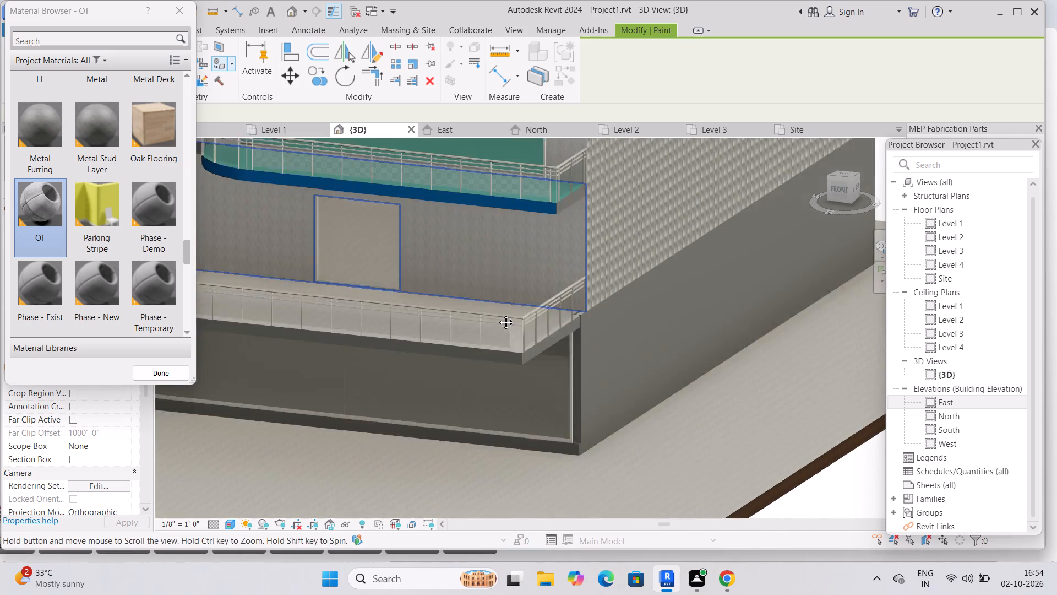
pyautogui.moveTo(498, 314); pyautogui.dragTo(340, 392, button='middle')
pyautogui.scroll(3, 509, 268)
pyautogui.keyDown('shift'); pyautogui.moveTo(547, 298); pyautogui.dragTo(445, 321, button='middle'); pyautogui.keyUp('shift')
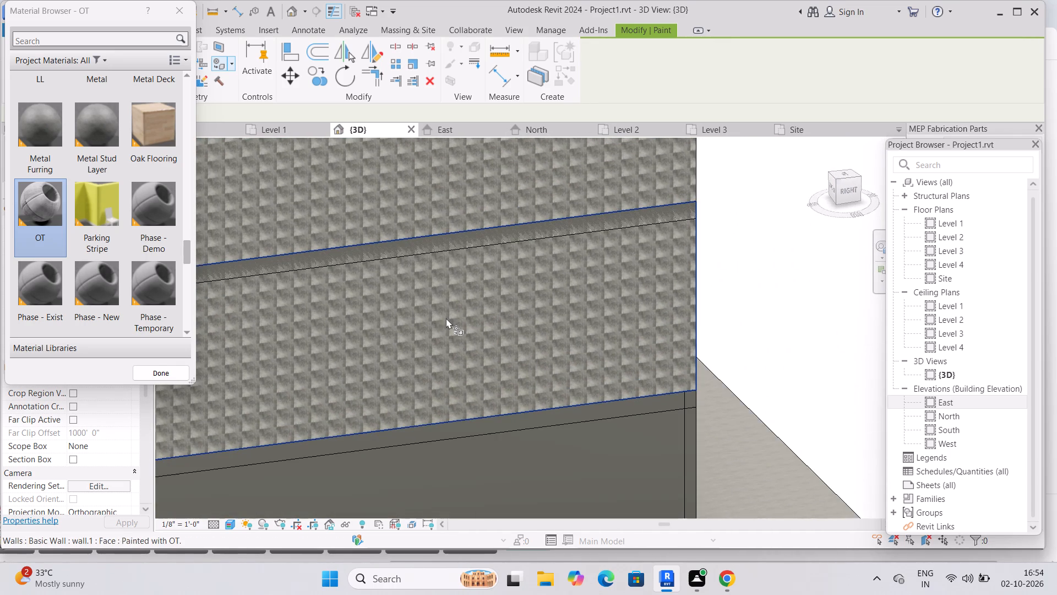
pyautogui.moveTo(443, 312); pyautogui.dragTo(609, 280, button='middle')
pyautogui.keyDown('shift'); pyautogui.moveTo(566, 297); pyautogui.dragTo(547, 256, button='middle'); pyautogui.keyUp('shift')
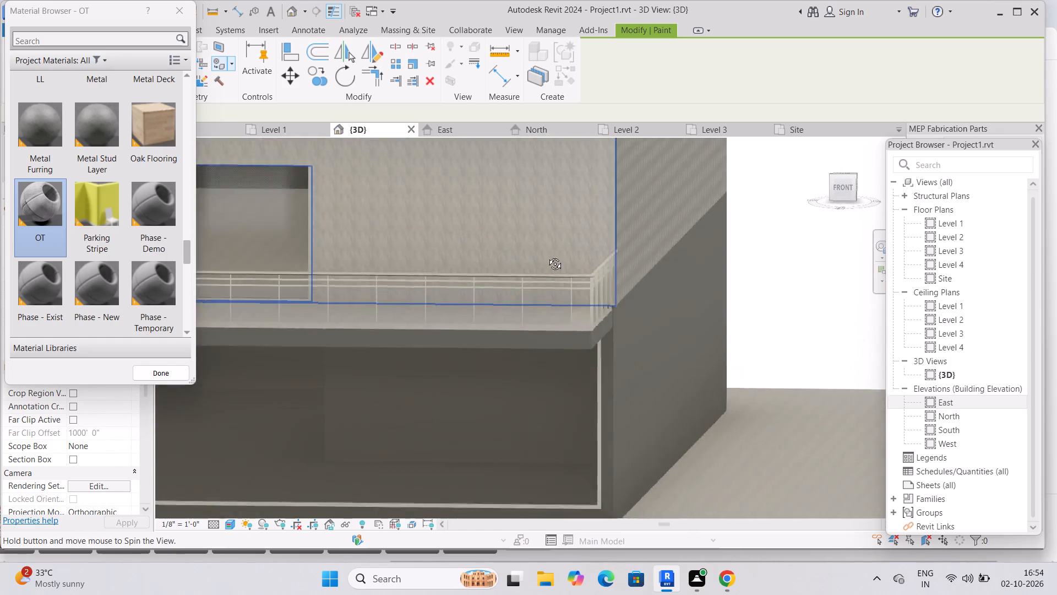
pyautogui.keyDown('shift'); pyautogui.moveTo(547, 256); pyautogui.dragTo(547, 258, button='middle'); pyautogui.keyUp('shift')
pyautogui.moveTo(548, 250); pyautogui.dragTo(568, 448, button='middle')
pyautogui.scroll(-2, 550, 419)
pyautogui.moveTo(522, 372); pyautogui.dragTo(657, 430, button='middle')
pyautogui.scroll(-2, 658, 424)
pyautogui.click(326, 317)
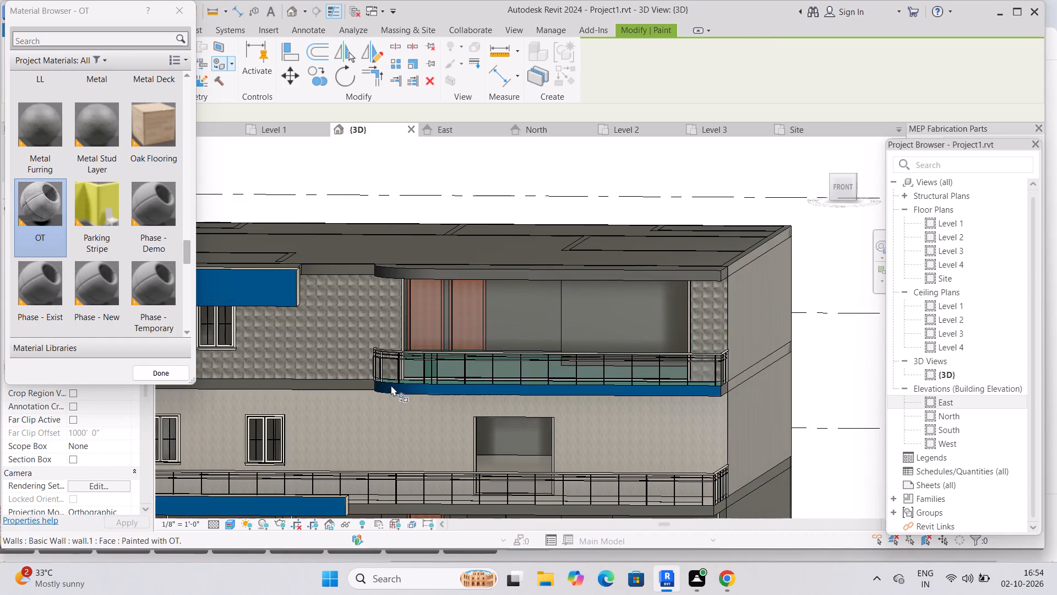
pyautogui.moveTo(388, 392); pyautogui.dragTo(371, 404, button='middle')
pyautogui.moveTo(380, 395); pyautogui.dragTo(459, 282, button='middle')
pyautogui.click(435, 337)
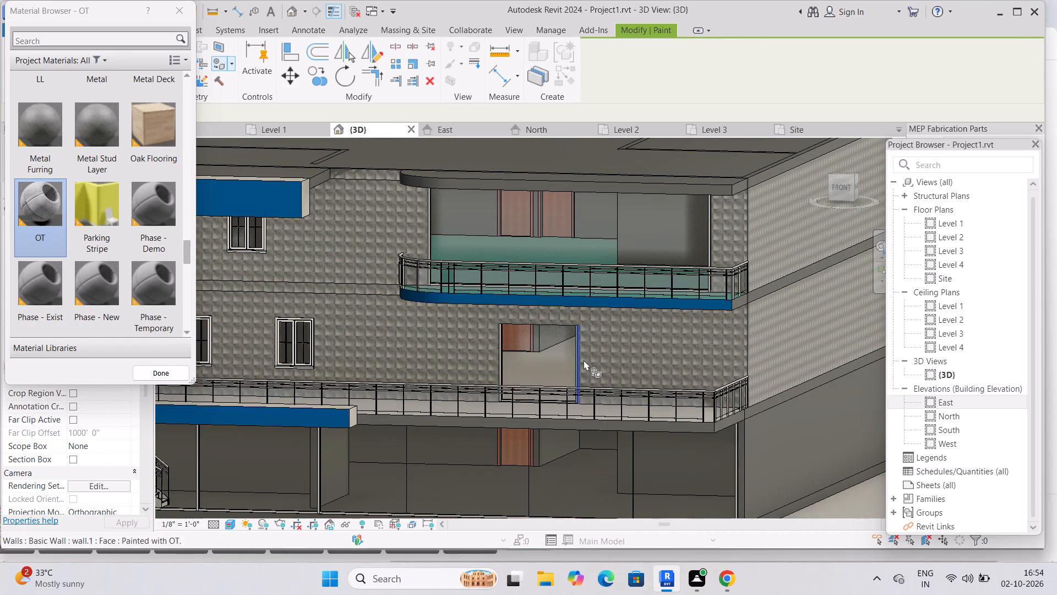
# Paint the front walls of both upper floors with Oak Flooring.
pyautogui.moveTo(581, 362); pyautogui.dragTo(559, 371, button='middle')
pyautogui.moveTo(559, 371); pyautogui.dragTo(560, 296, button='middle')
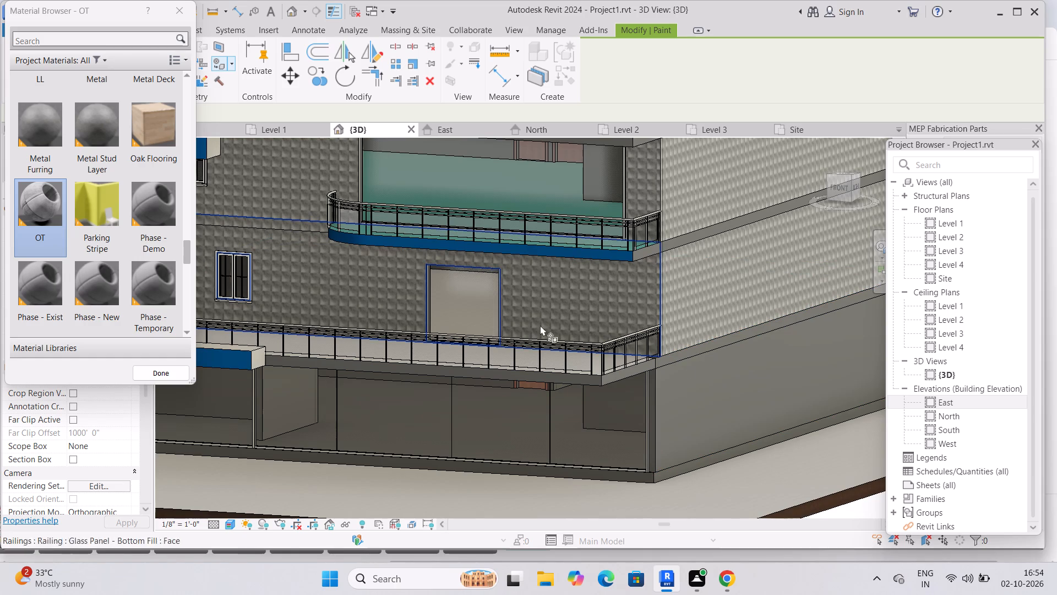
pyautogui.click(141, 133)
pyautogui.click(351, 289)
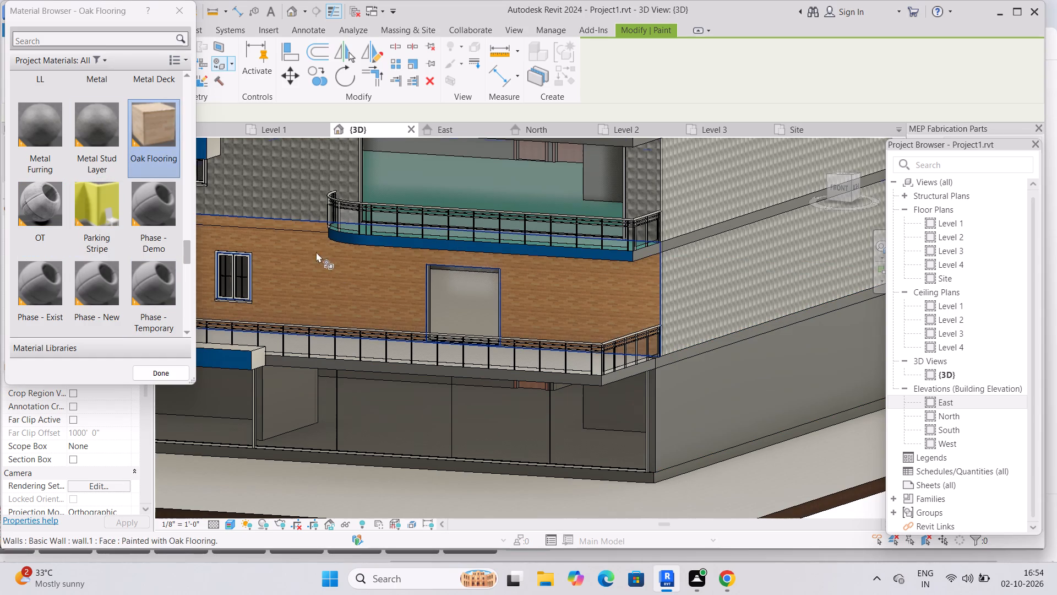
pyautogui.click(304, 202)
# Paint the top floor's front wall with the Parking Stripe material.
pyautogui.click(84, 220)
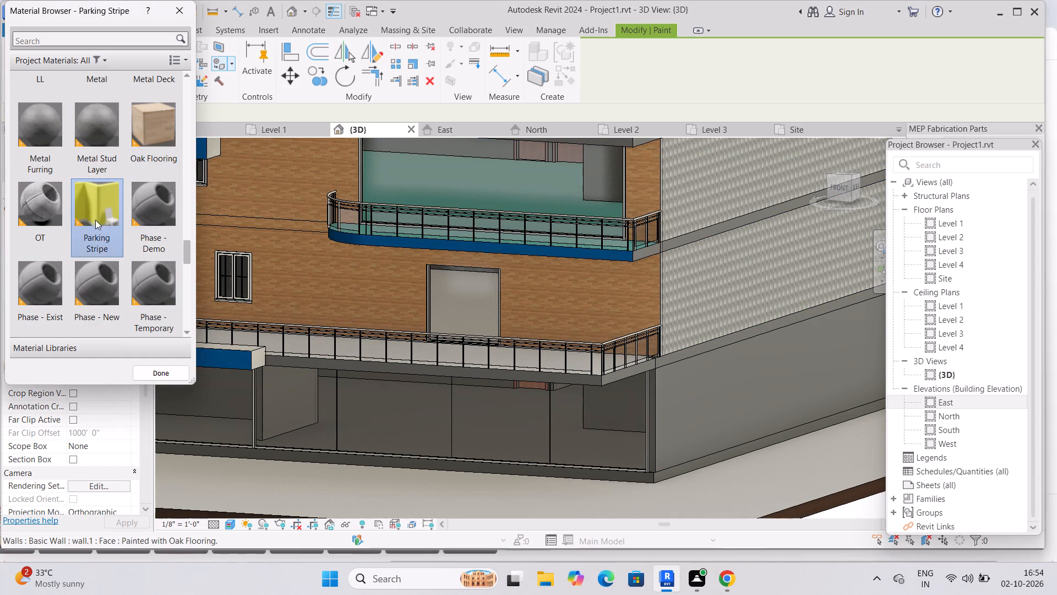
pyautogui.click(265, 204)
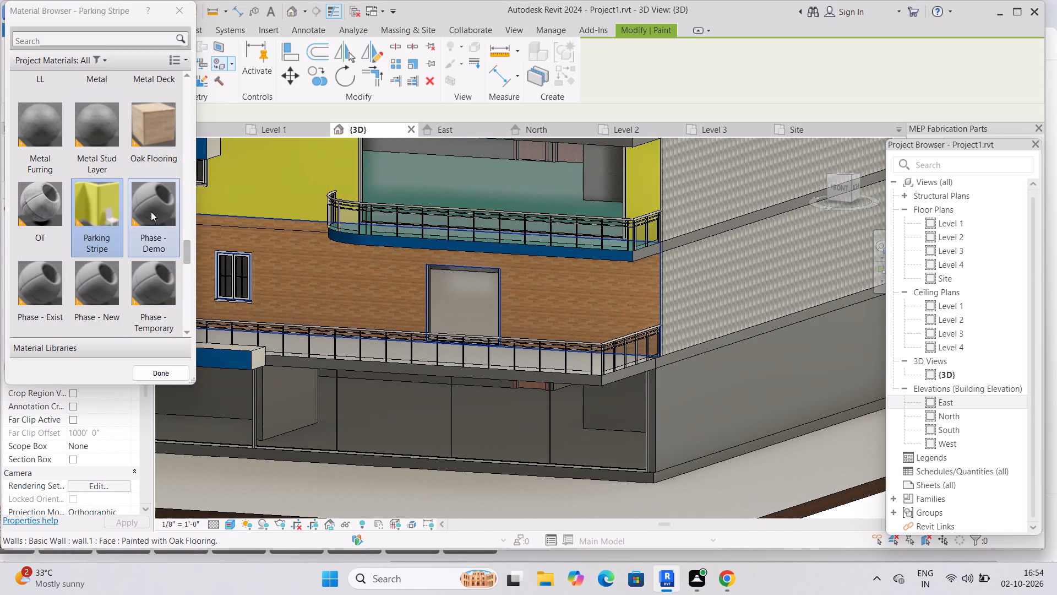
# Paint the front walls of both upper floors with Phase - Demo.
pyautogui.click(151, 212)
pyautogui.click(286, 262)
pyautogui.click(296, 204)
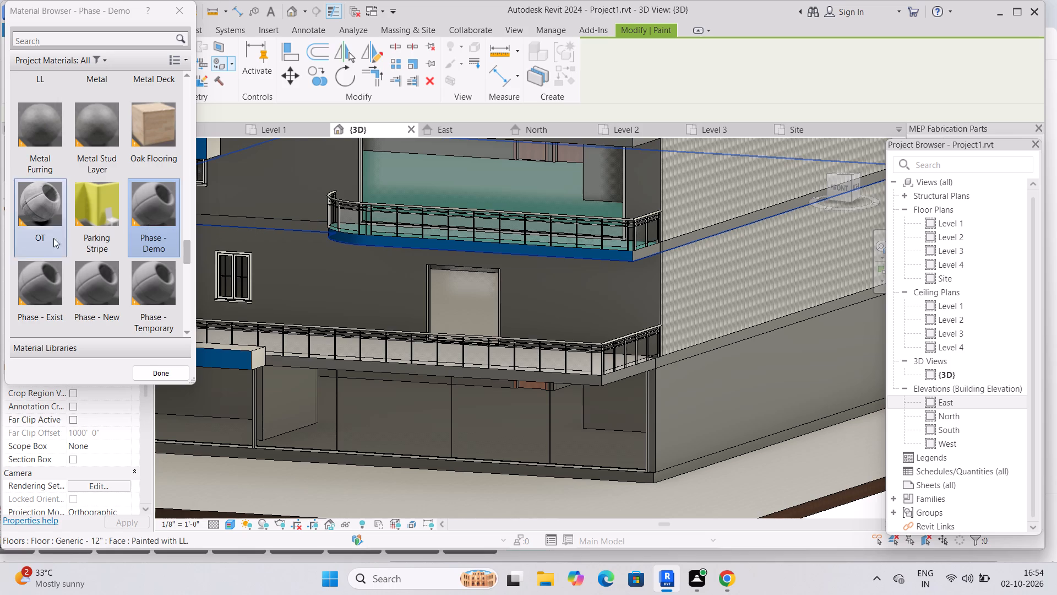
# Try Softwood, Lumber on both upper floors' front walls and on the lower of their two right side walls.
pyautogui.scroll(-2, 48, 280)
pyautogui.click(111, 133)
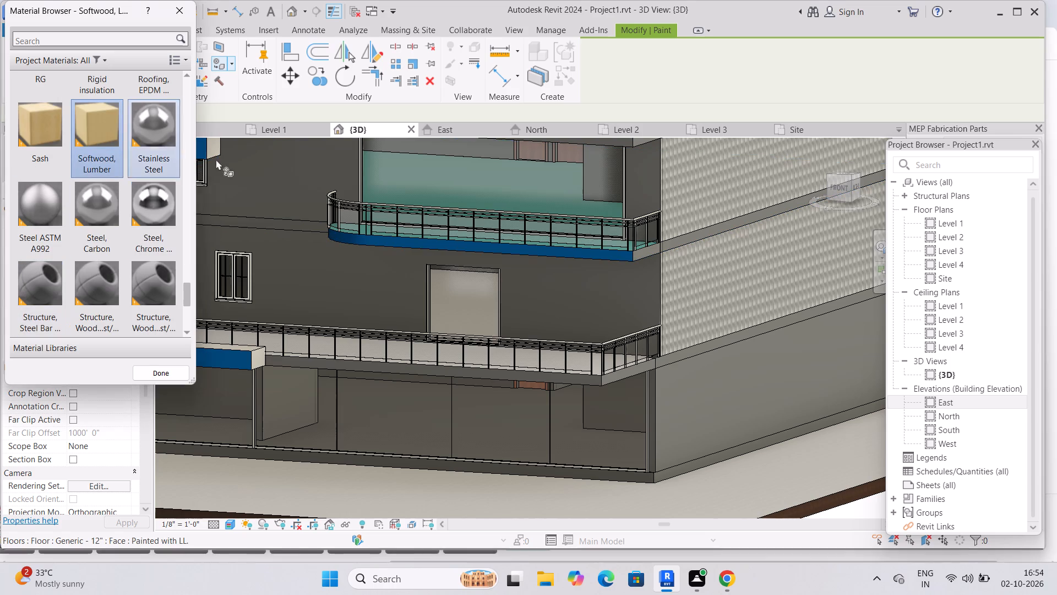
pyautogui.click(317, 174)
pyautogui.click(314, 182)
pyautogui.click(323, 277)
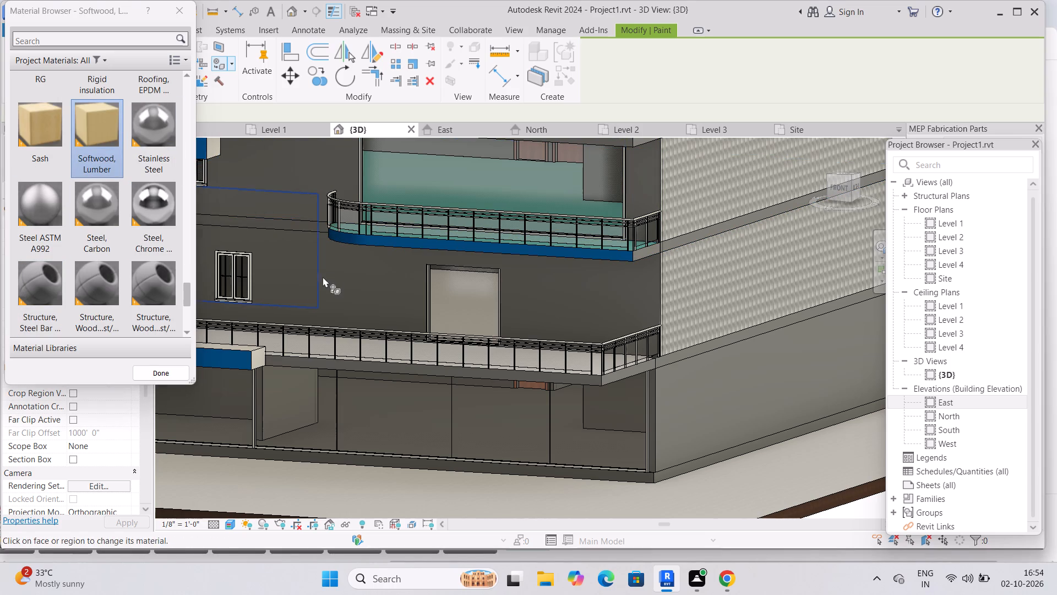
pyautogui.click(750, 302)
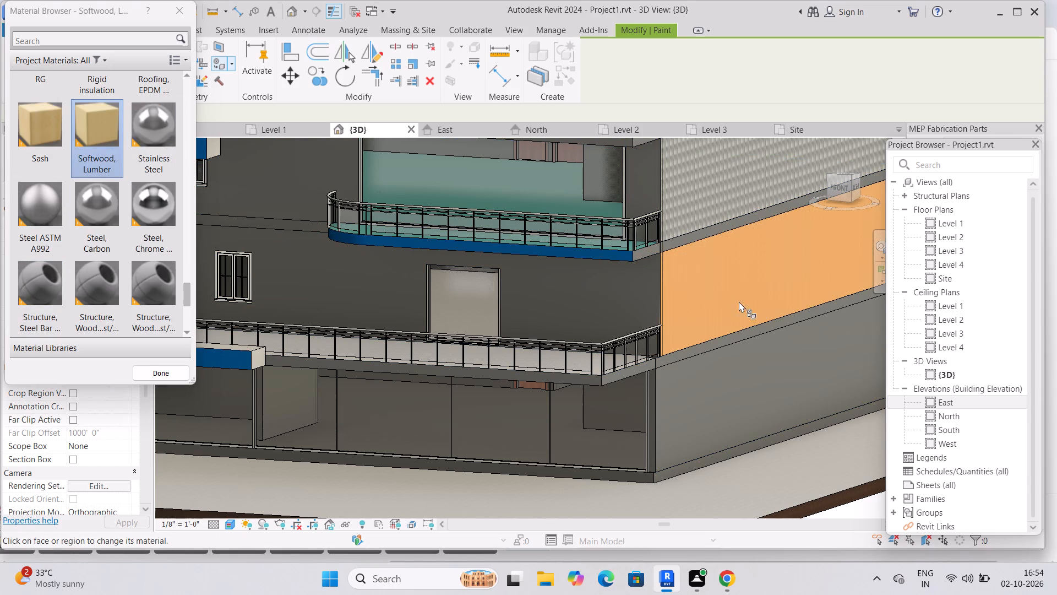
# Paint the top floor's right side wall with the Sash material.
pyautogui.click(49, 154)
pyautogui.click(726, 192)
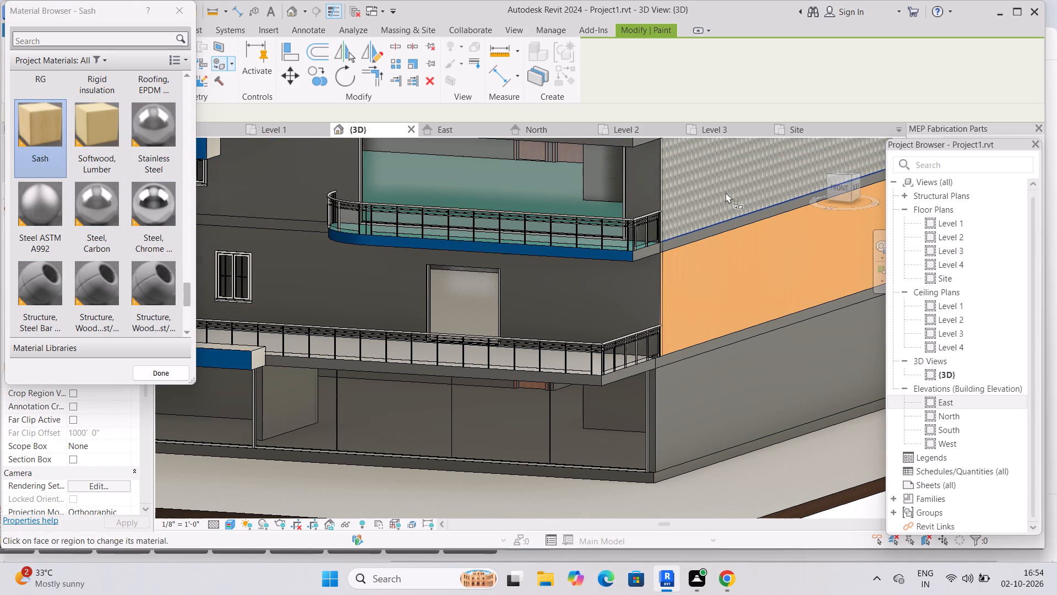
# Paint the front and right side walls of both upper floors with Wood - Stained.
pyautogui.moveTo(697, 240); pyautogui.dragTo(692, 329, button='middle')
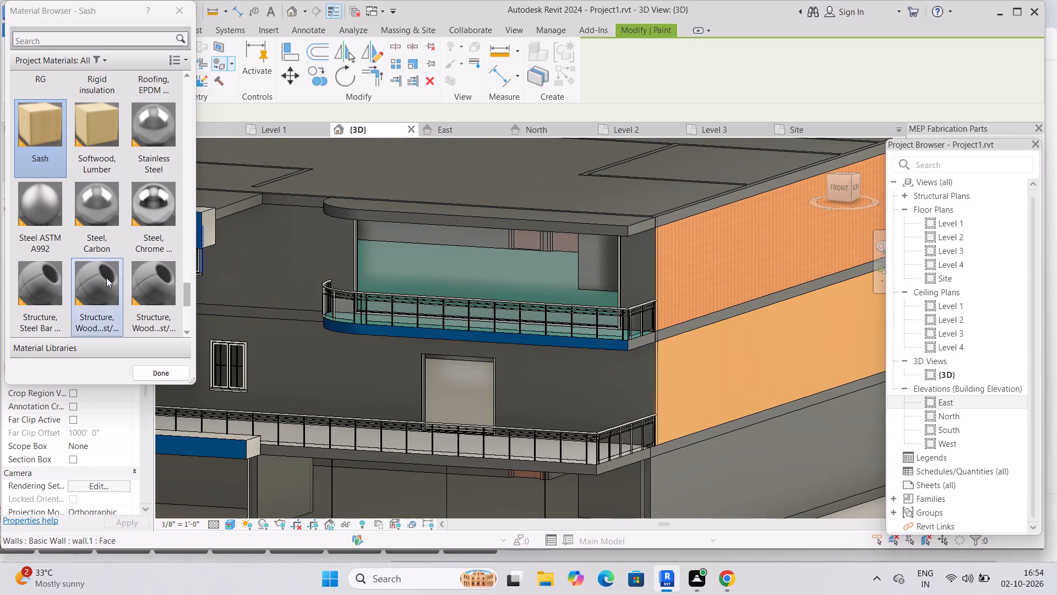
pyautogui.scroll(-3, 106, 279)
pyautogui.click(100, 279)
pyautogui.click(302, 275)
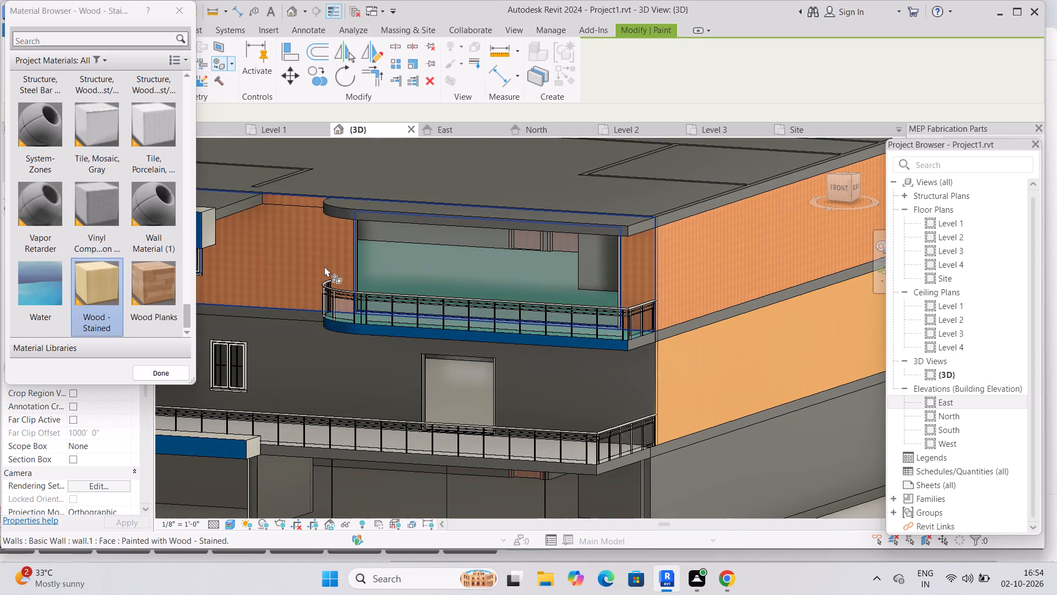
pyautogui.click(309, 346)
pyautogui.click(650, 367)
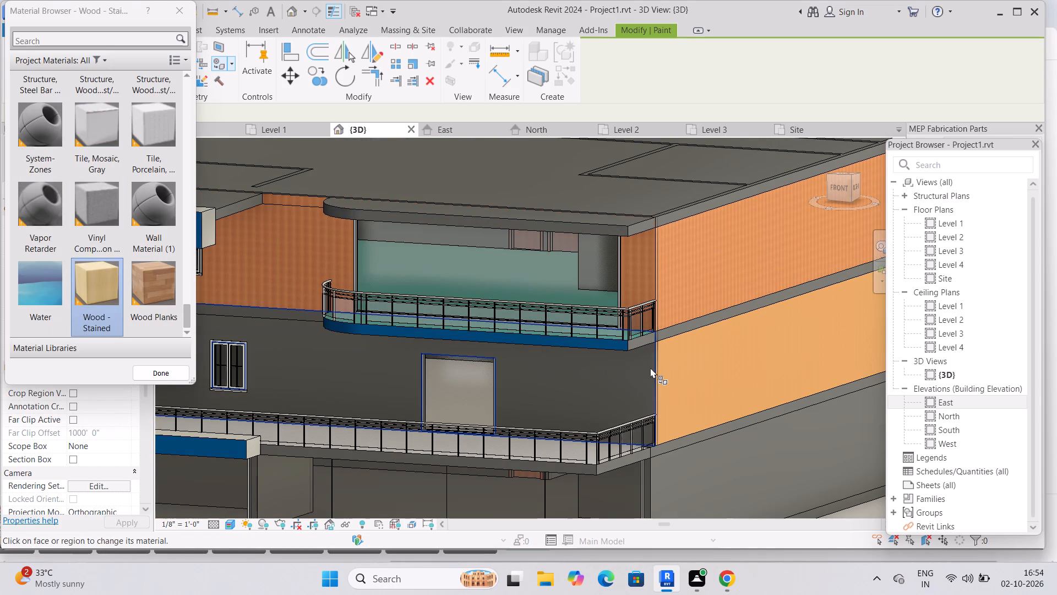
pyautogui.click(646, 369)
pyautogui.click(696, 297)
pyautogui.click(702, 375)
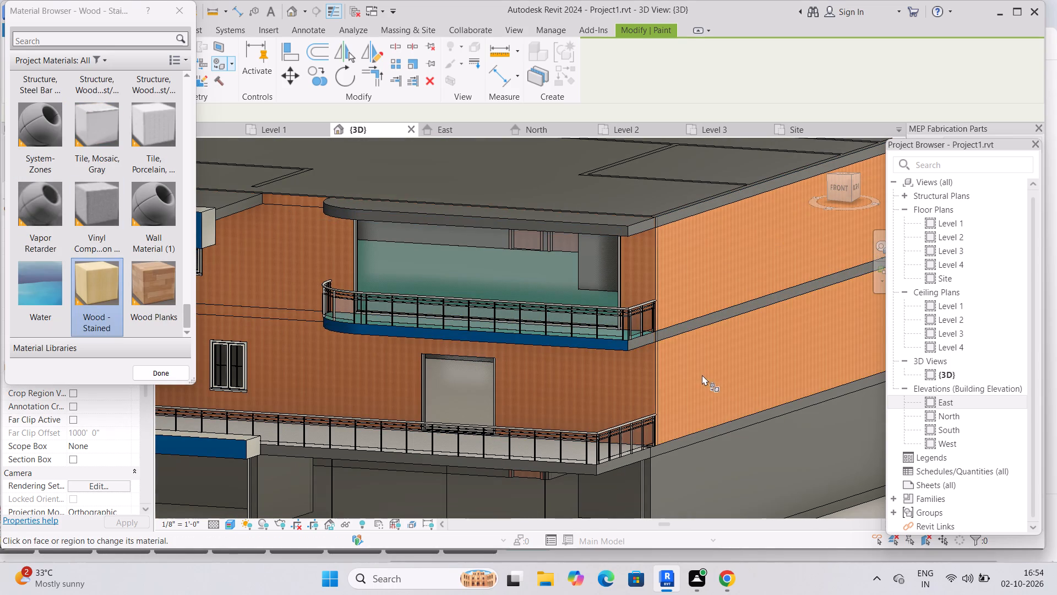
# Paint the ground floor's interior partition and rear wall behind the glazing with Wood - Stained.
pyautogui.moveTo(674, 360); pyautogui.dragTo(669, 385, button='middle')
pyautogui.scroll(-4, 669, 386)
pyautogui.moveTo(666, 394); pyautogui.dragTo(671, 326, button='middle')
pyautogui.moveTo(671, 326); pyautogui.dragTo(671, 360, button='middle')
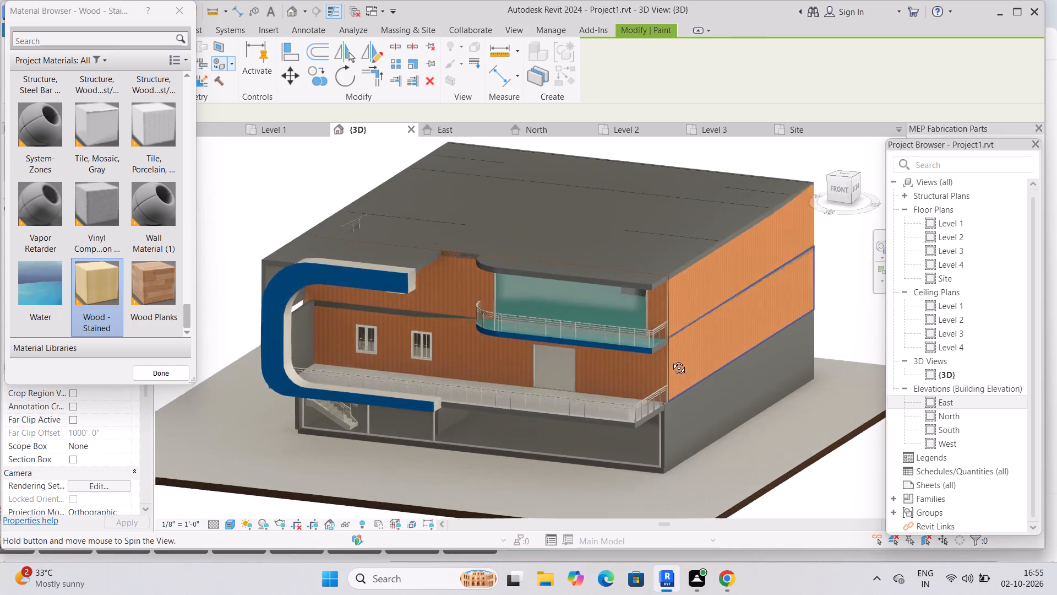
pyautogui.moveTo(671, 360); pyautogui.dragTo(659, 387, button='middle')
pyautogui.scroll(4, 348, 307)
pyautogui.moveTo(429, 367); pyautogui.dragTo(437, 366, button='middle')
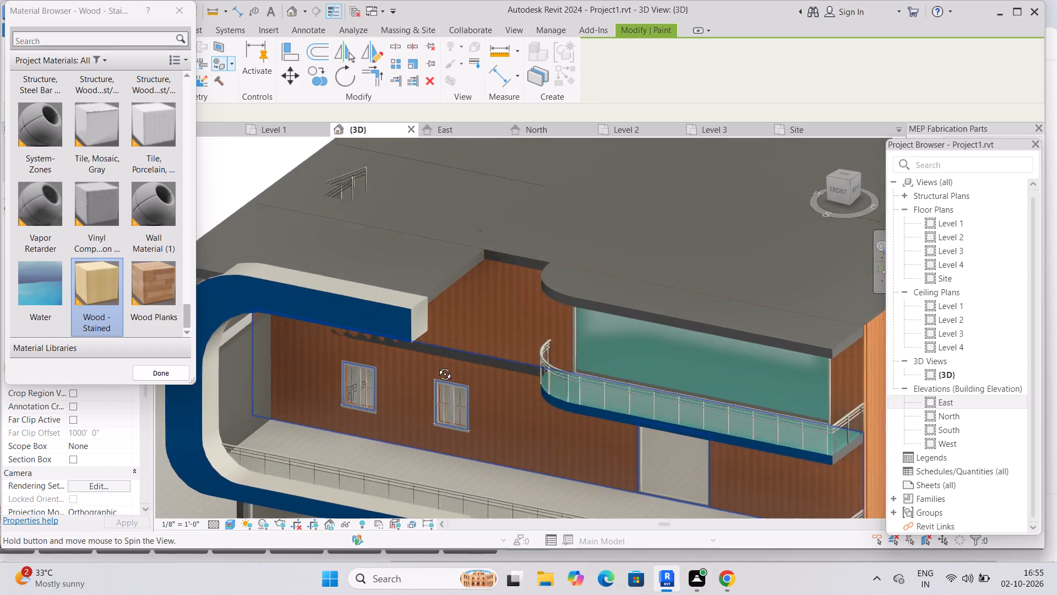
pyautogui.moveTo(437, 366); pyautogui.dragTo(457, 354, button='middle')
pyautogui.moveTo(521, 413); pyautogui.dragTo(500, 331, button='middle')
pyautogui.keyDown('shift'); pyautogui.moveTo(538, 356); pyautogui.dragTo(532, 359, button='middle'); pyautogui.keyUp('shift')
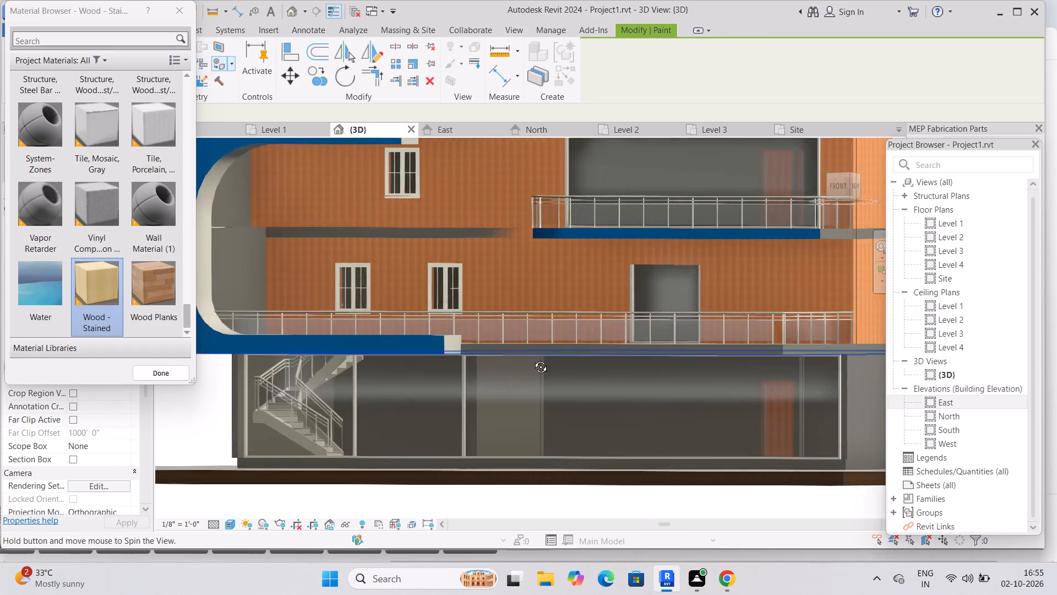
pyautogui.keyDown('shift'); pyautogui.moveTo(532, 359); pyautogui.dragTo(475, 372, button='middle'); pyautogui.keyUp('shift')
pyautogui.moveTo(494, 382); pyautogui.dragTo(558, 371, button='middle')
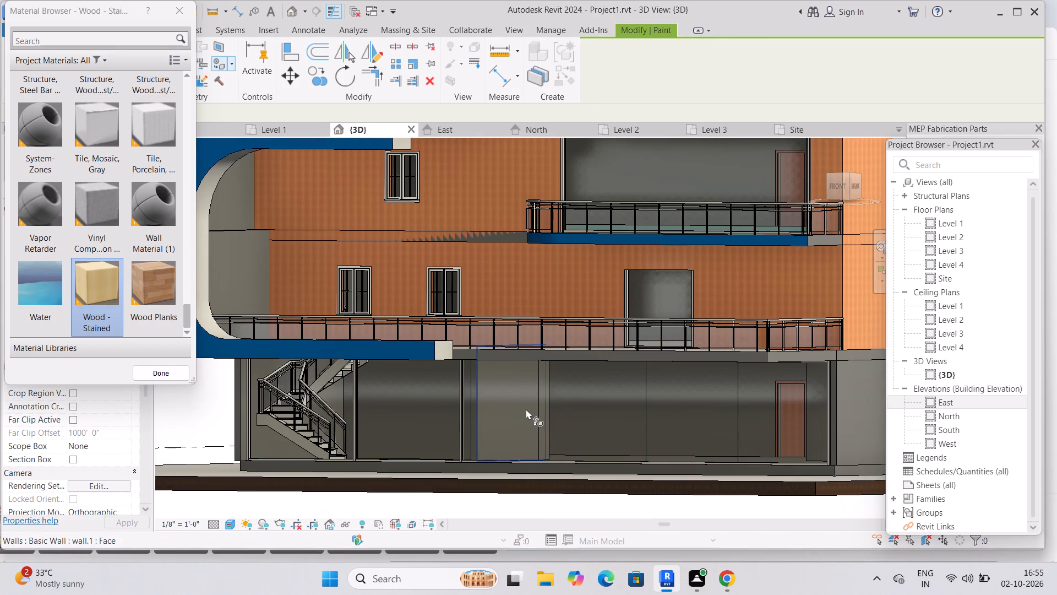
pyautogui.click(521, 408)
pyautogui.scroll(11, 499, 413)
pyautogui.click(433, 364)
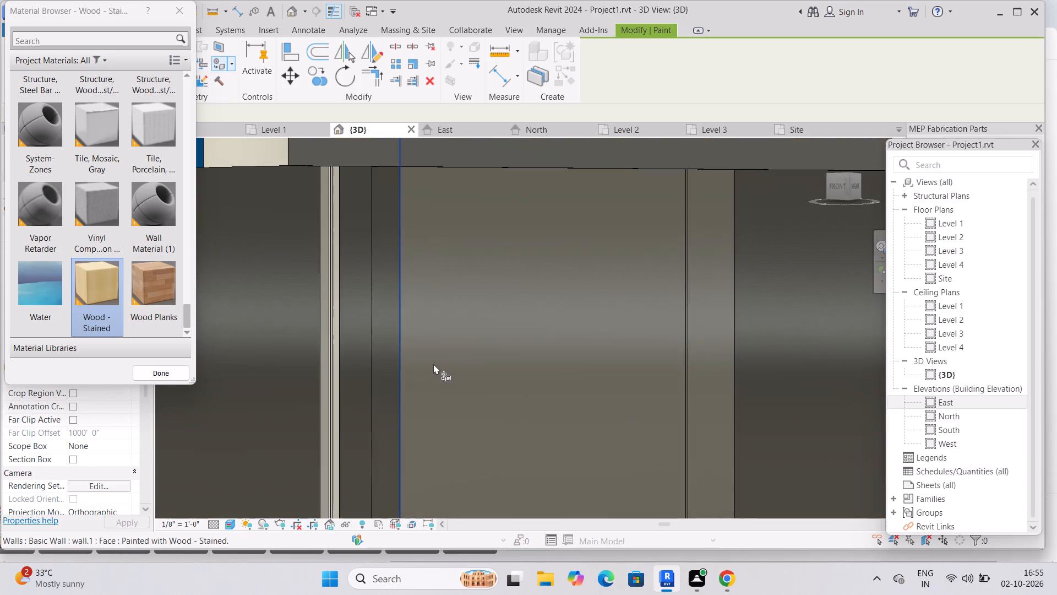
pyautogui.scroll(-6, 510, 387)
pyautogui.moveTo(654, 393); pyautogui.dragTo(530, 353, button='middle')
pyautogui.scroll(-4, 521, 354)
pyautogui.click(663, 339)
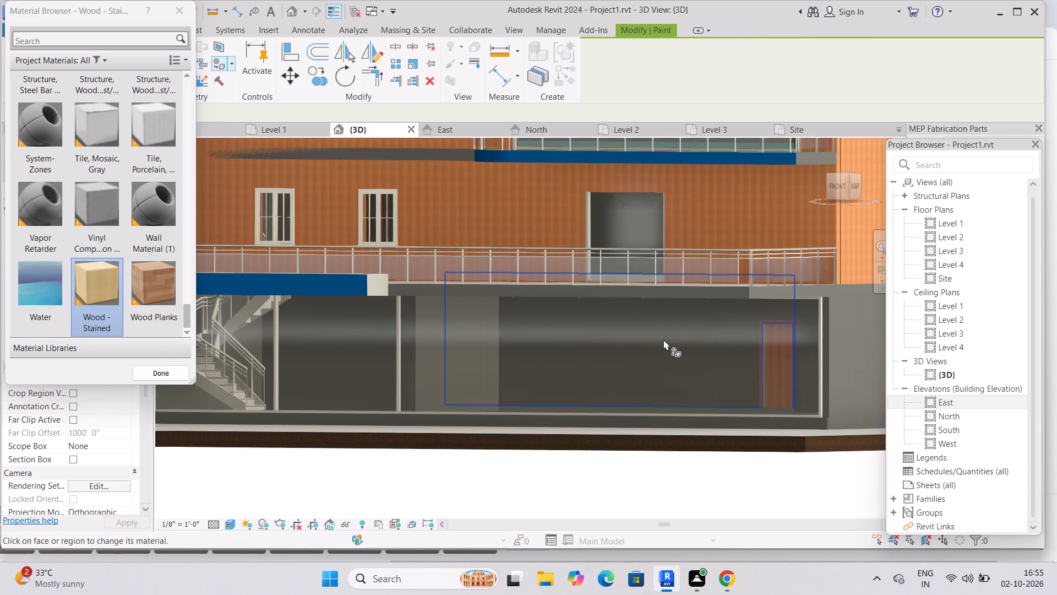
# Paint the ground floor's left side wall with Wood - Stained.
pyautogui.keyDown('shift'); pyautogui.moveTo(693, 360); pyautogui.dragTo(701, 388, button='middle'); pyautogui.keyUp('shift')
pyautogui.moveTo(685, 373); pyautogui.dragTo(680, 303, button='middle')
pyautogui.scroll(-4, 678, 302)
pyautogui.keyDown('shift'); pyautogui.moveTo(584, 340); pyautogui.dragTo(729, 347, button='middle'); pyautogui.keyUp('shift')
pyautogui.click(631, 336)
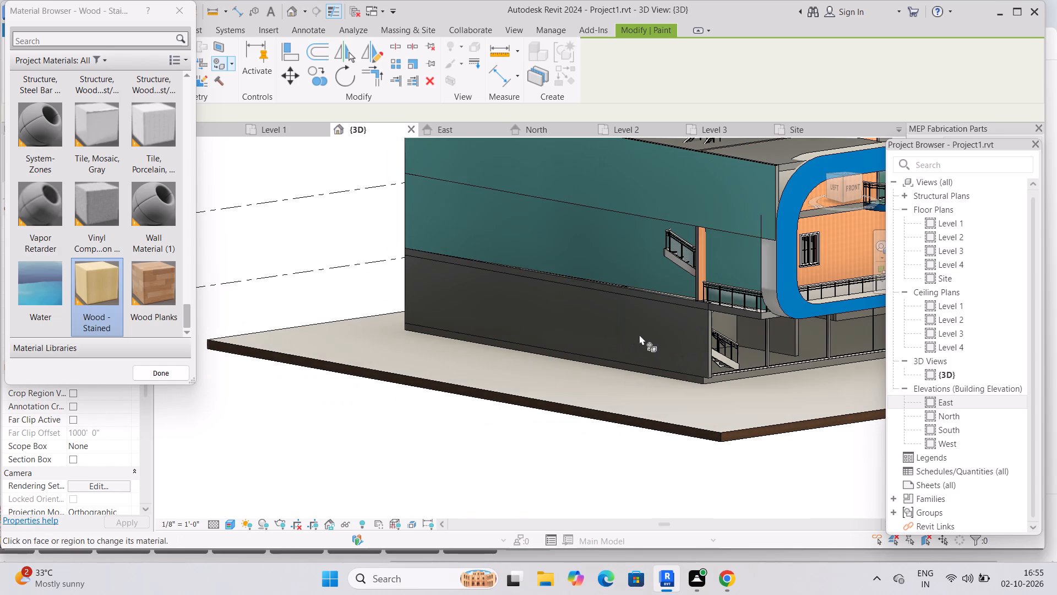
# Paint the building's left side walls, from the ground floor upward, with Wood Planks.
pyautogui.moveTo(704, 339); pyautogui.dragTo(604, 345, button='middle')
pyautogui.scroll(-1, 563, 340)
pyautogui.click(194, 301)
pyautogui.click(154, 297)
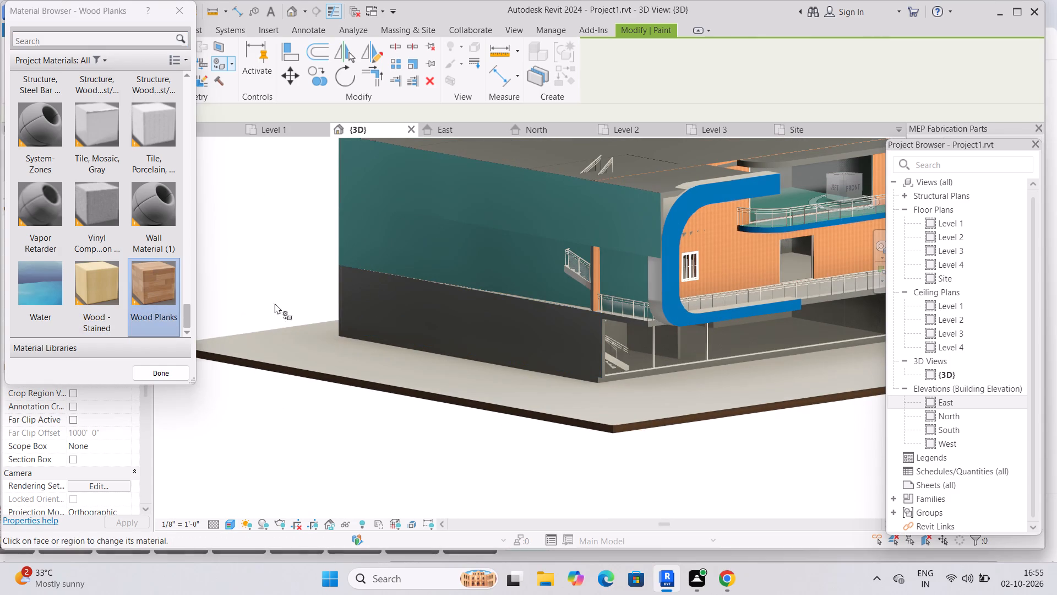
pyautogui.click(520, 353)
pyautogui.keyDown('shift'); pyautogui.moveTo(591, 340); pyautogui.dragTo(516, 340, button='middle'); pyautogui.keyUp('shift')
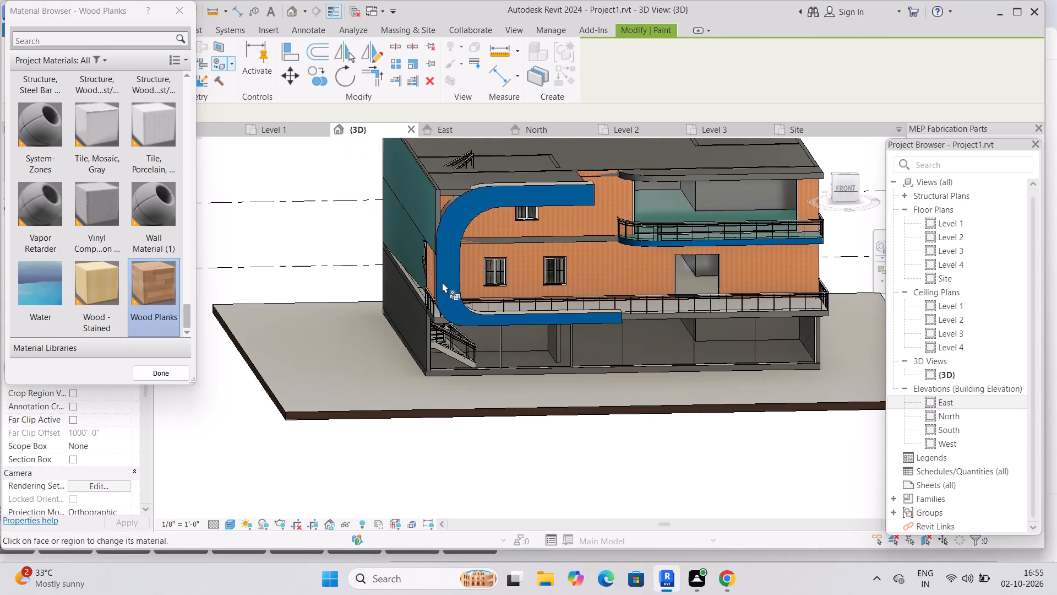
pyautogui.click(404, 246)
pyautogui.click(423, 218)
# Find the Earth material in the project materials and paint the toposolid ground surface around the building with it.
pyautogui.keyDown('shift'); pyautogui.moveTo(609, 322); pyautogui.dragTo(523, 316, button='middle'); pyautogui.keyUp('shift')
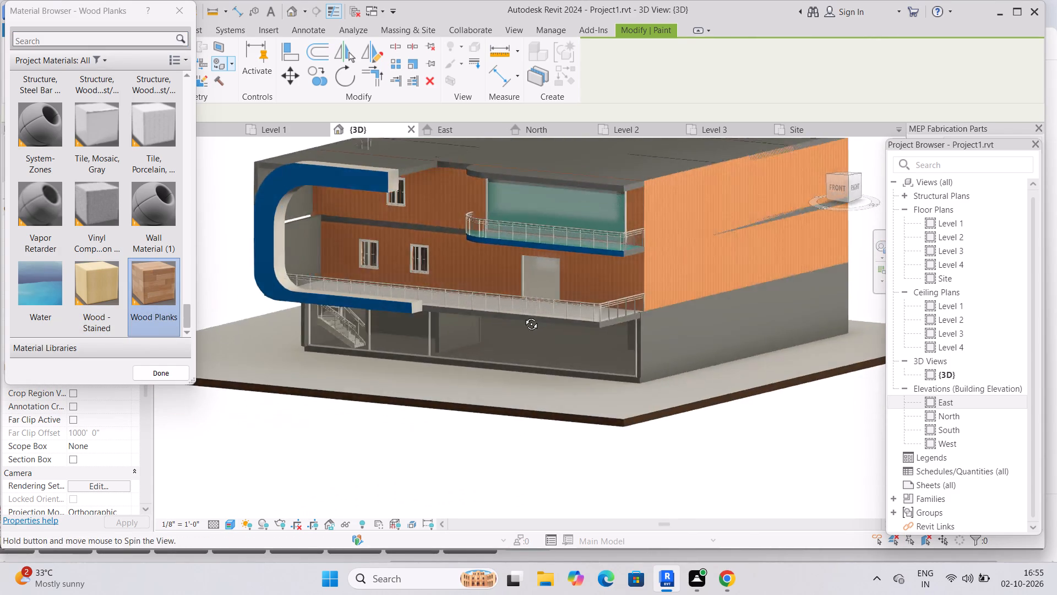
pyautogui.keyDown('shift'); pyautogui.moveTo(523, 316); pyautogui.dragTo(521, 309, button='middle'); pyautogui.keyUp('shift')
pyautogui.moveTo(522, 305); pyautogui.dragTo(560, 416, button='middle')
pyautogui.moveTo(536, 403); pyautogui.dragTo(553, 404, button='middle')
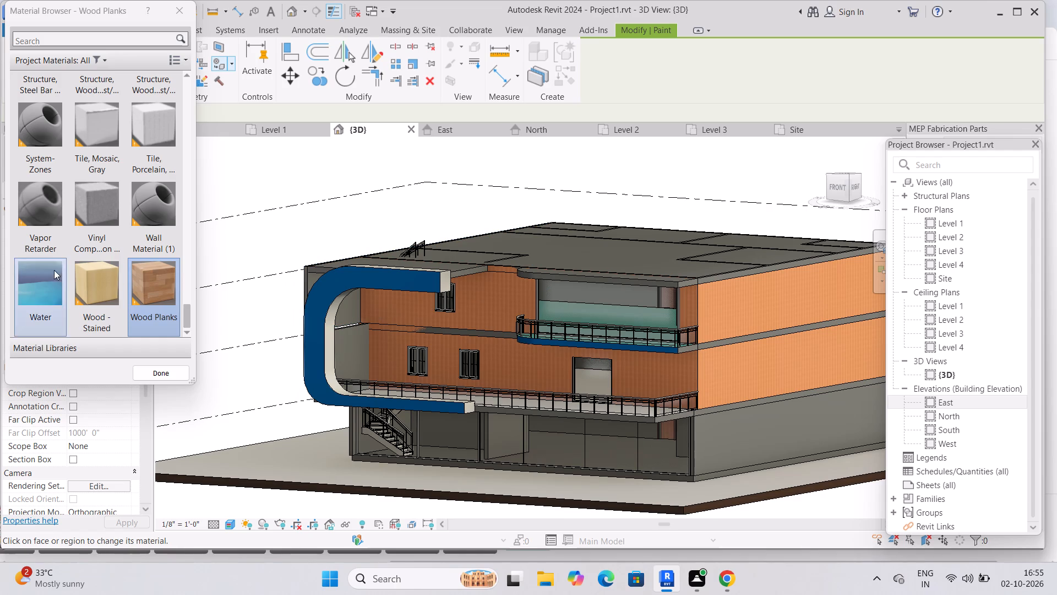
pyautogui.scroll(4, 61, 206)
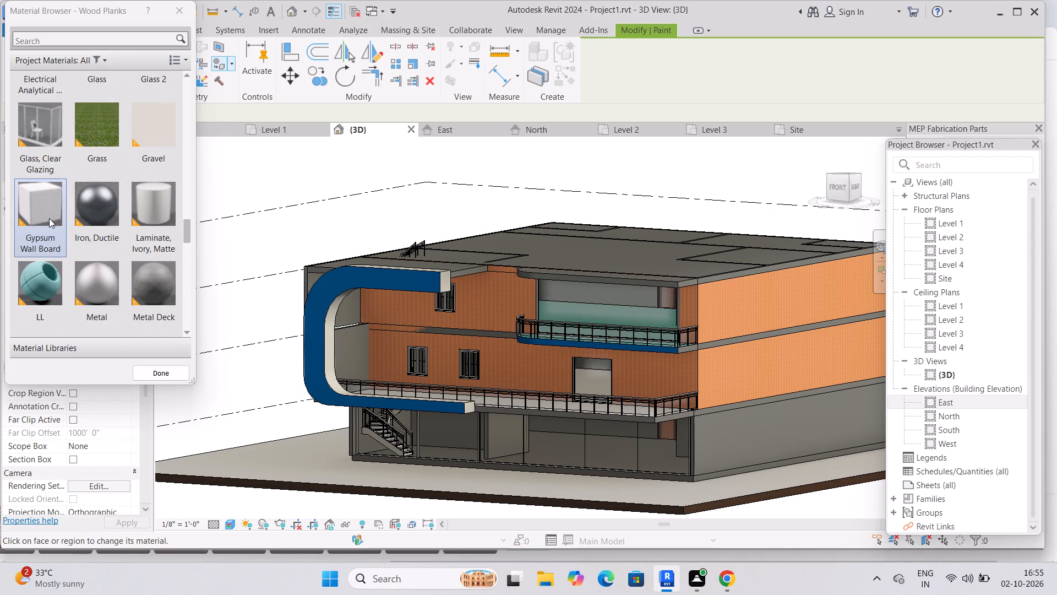
pyautogui.scroll(1, 89, 167)
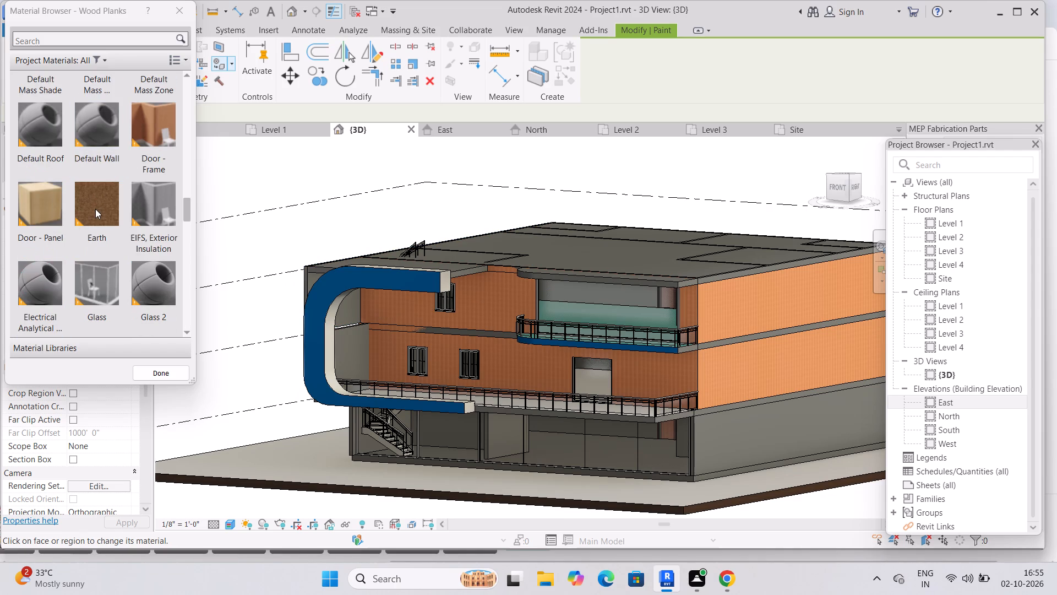
pyautogui.click(95, 209)
pyautogui.click(301, 455)
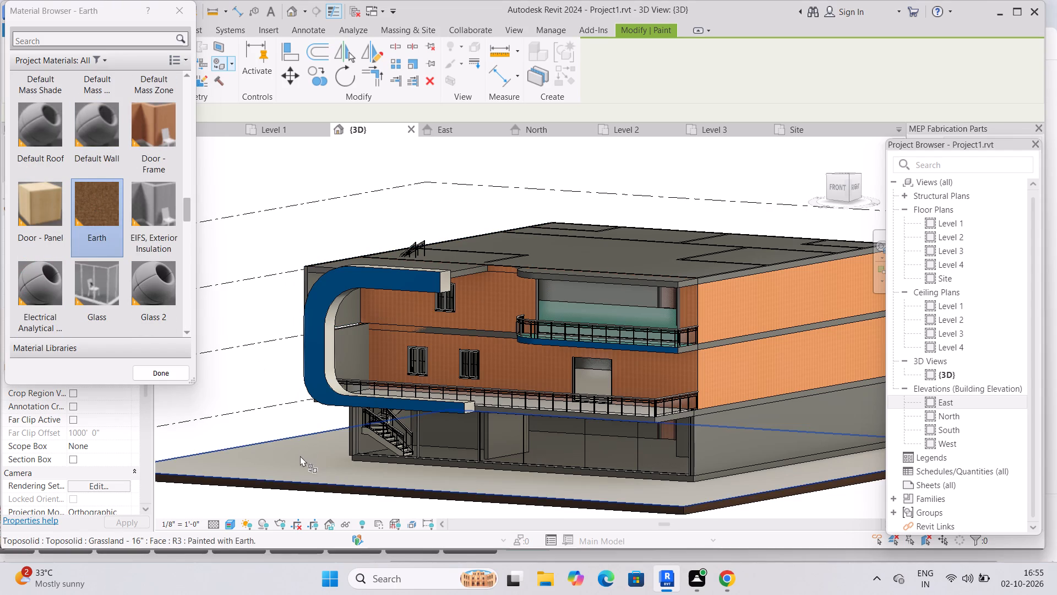
# Examine the painted ground and the front of the building from several angles, and close the Paint tool.
pyautogui.moveTo(325, 446); pyautogui.dragTo(381, 496, button='middle')
pyautogui.moveTo(395, 467); pyautogui.dragTo(366, 344, button='middle')
pyautogui.scroll(-3, 365, 343)
pyautogui.scroll(8, 364, 390)
pyautogui.moveTo(383, 402); pyautogui.dragTo(405, 408, button='middle')
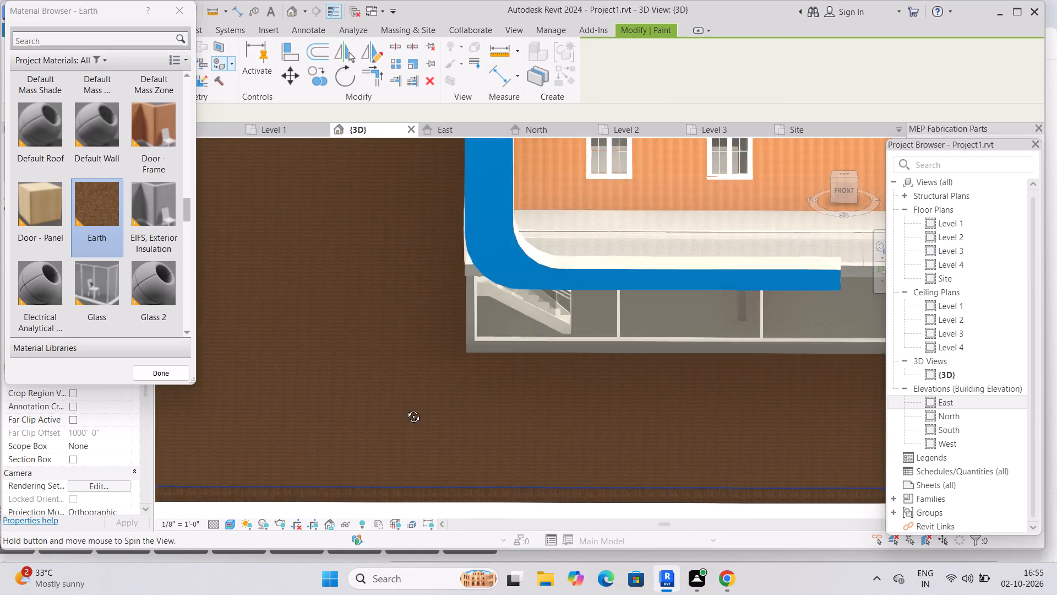
pyautogui.moveTo(405, 408); pyautogui.dragTo(407, 350, button='middle')
pyautogui.moveTo(509, 343); pyautogui.dragTo(433, 483, button='middle')
pyautogui.moveTo(518, 422); pyautogui.dragTo(449, 442, button='middle')
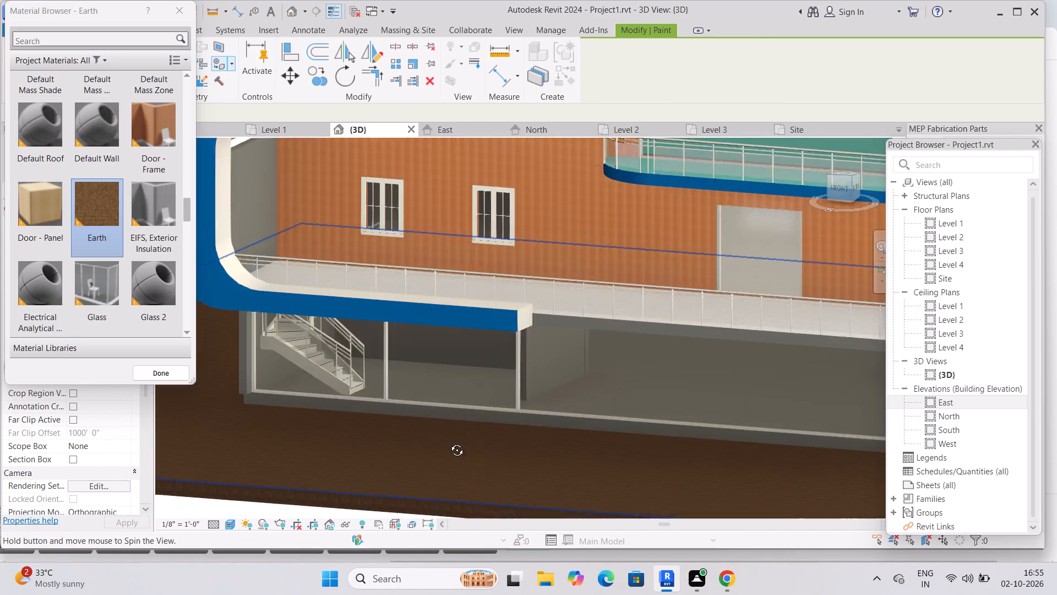
pyautogui.moveTo(449, 442); pyautogui.dragTo(447, 442, button='middle')
pyautogui.moveTo(482, 442); pyautogui.dragTo(519, 457, button='middle')
pyautogui.keyDown('shift'); pyautogui.scroll(1, 509, 452); pyautogui.keyUp('shift')
pyautogui.moveTo(488, 408); pyautogui.dragTo(450, 385, button='middle')
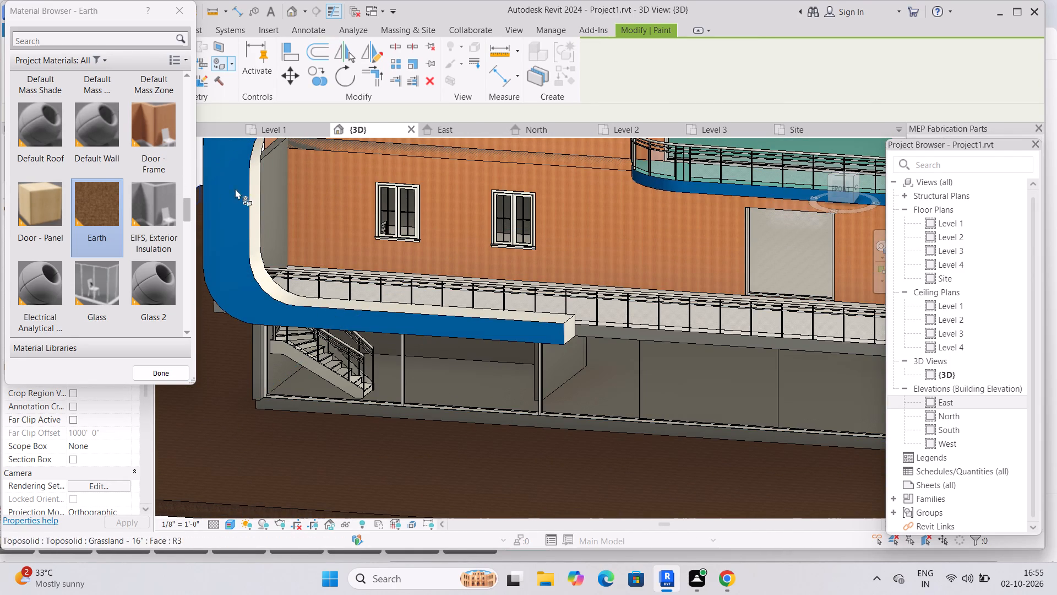
pyautogui.click(183, 12)
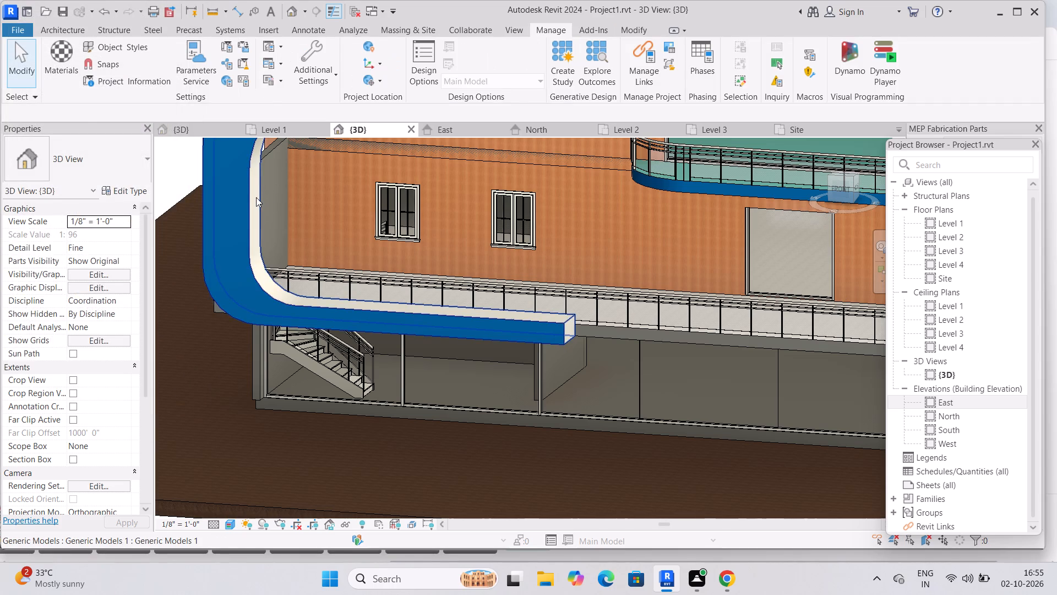
# Edit the C-shaped facade in place and paint its front face and the inner faces of its upright, lower curve and bottom arm with Earth.
pyautogui.click(256, 197)
pyautogui.click(598, 73)
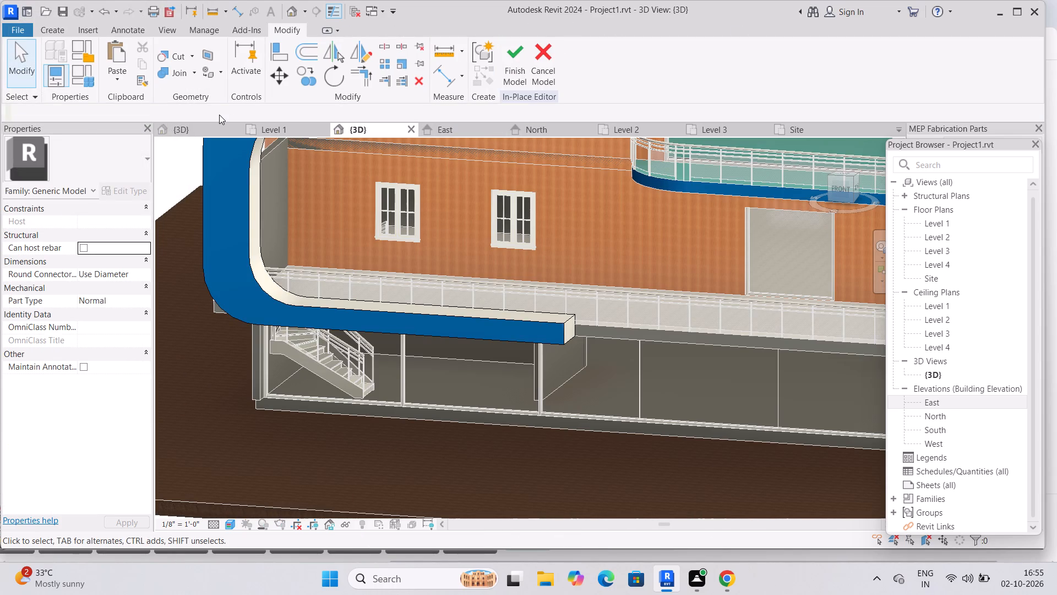
pyautogui.write('PT')
pyautogui.click(90, 205)
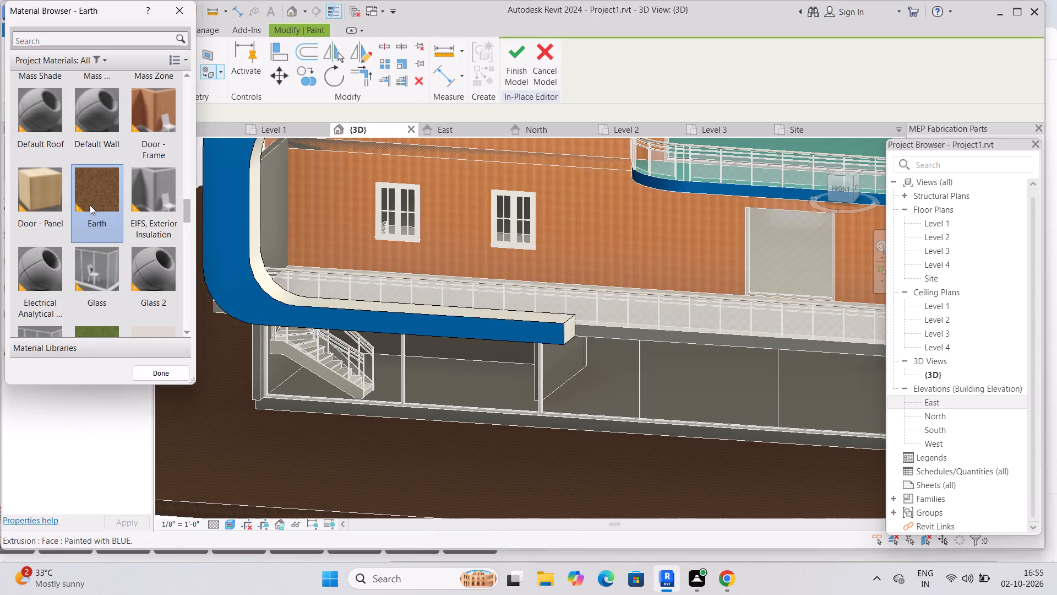
pyautogui.scroll(4, 257, 264)
pyautogui.click(257, 264)
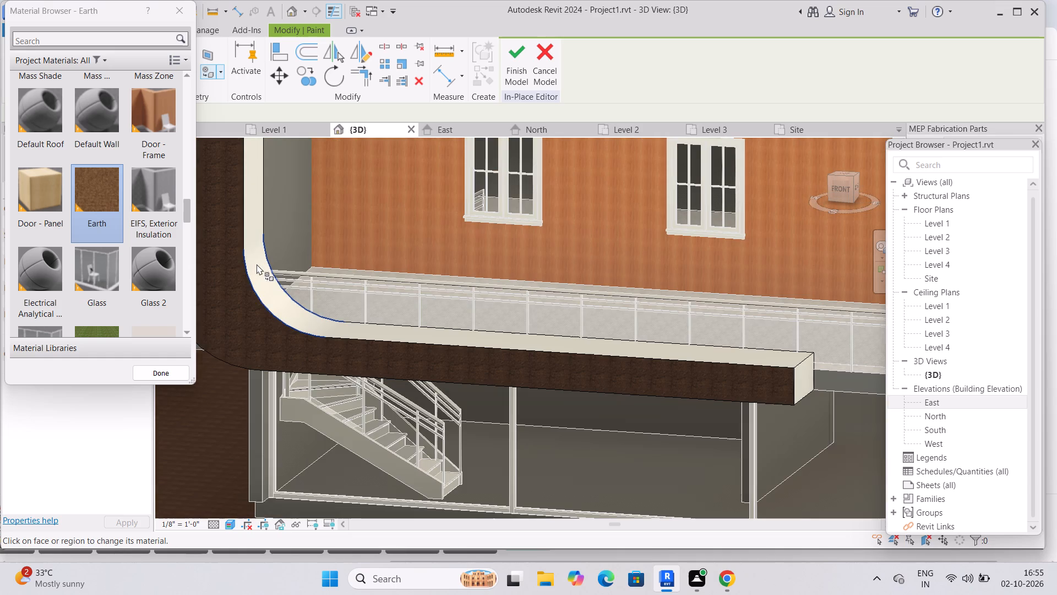
pyautogui.click(258, 266)
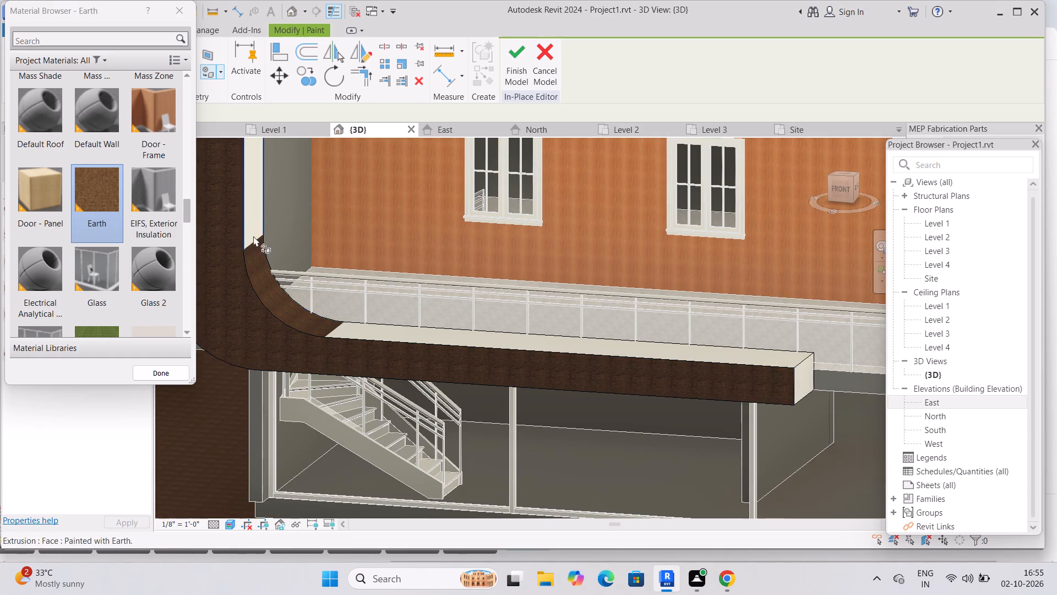
pyautogui.click(254, 227)
pyautogui.click(352, 326)
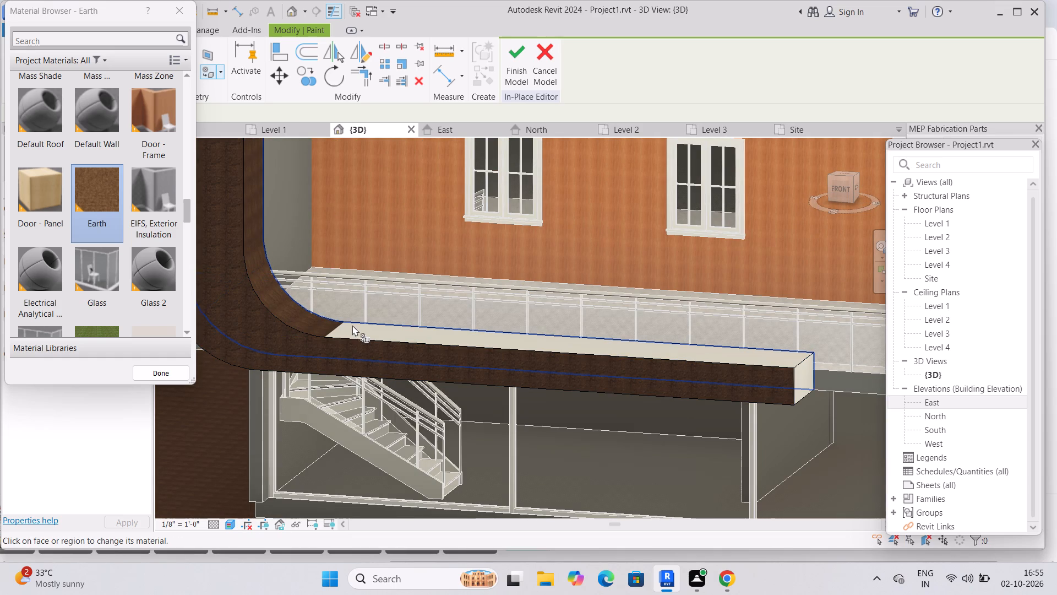
pyautogui.click(368, 329)
pyautogui.scroll(6, 490, 350)
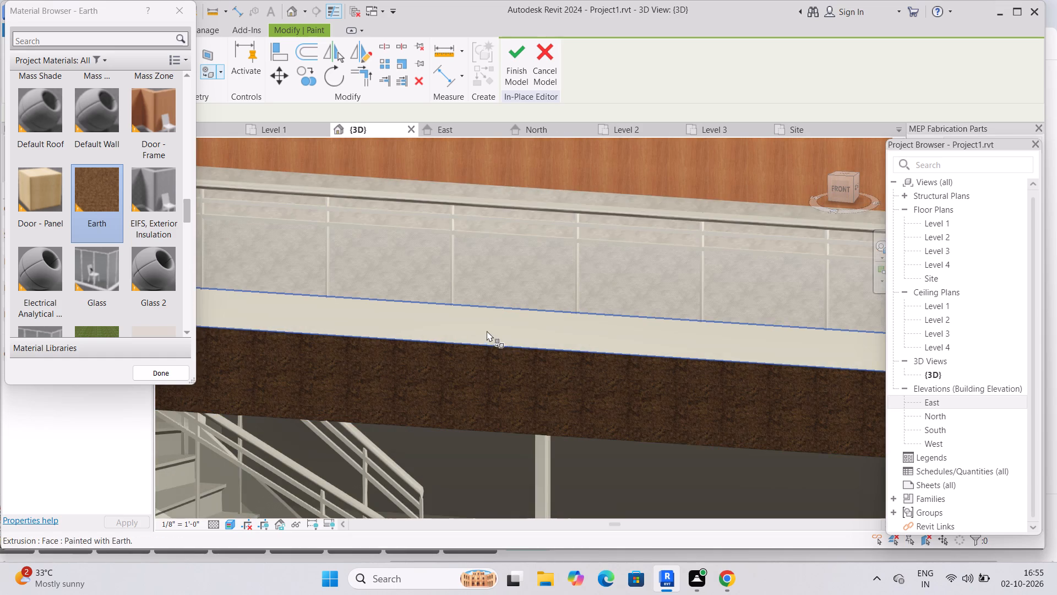
pyautogui.click(487, 331)
# Find Default Mass Interior Wall in the project materials and paint the C-shaped facade's front face with it.
pyautogui.scroll(-5, 529, 342)
pyautogui.scroll(-5, 128, 255)
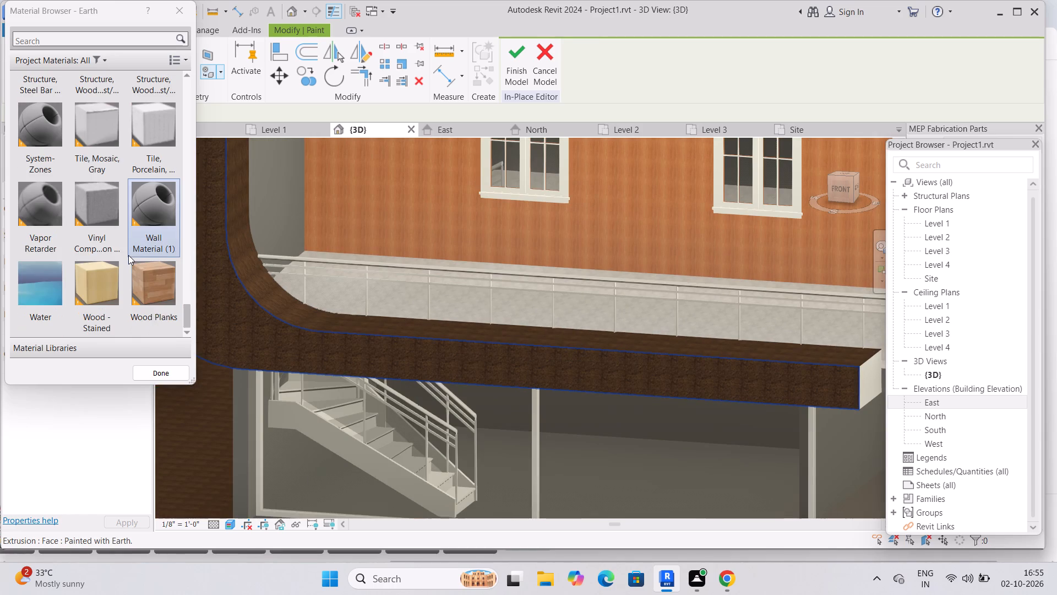
pyautogui.scroll(-3, 128, 255)
pyautogui.scroll(6, 128, 255)
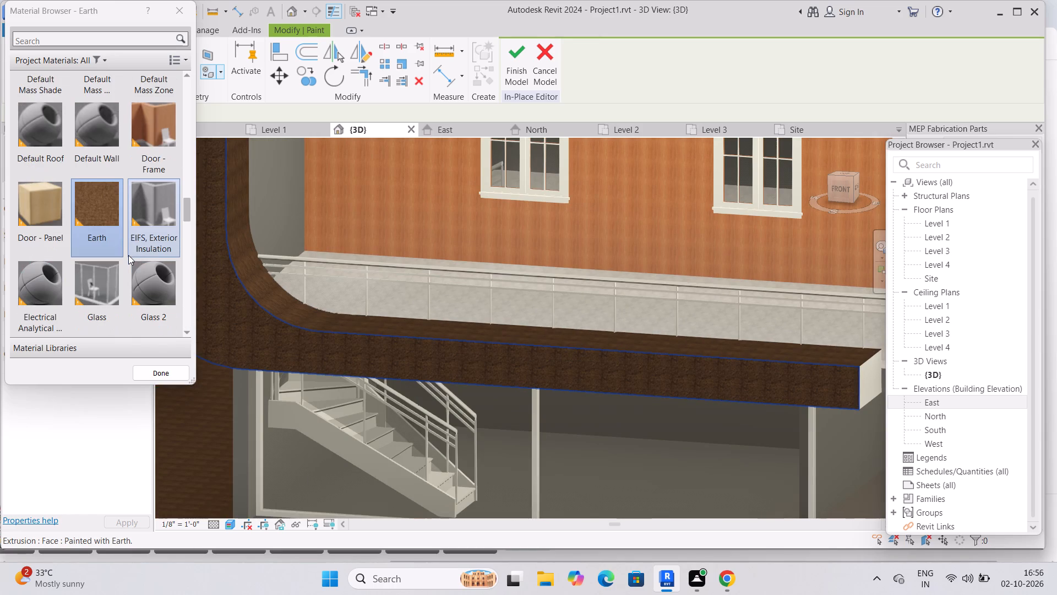
pyautogui.click(25, 229)
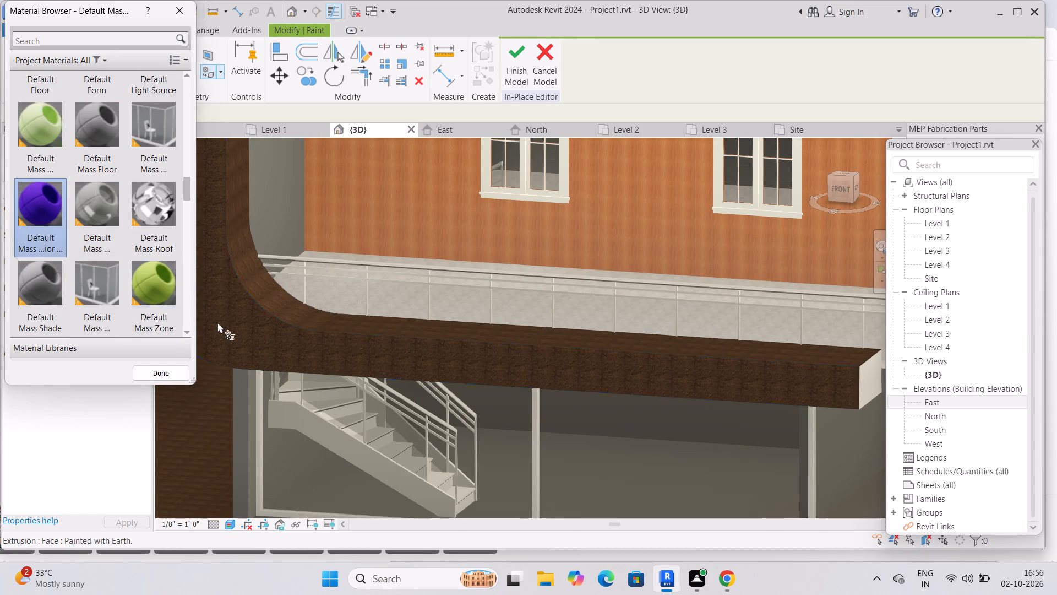
pyautogui.click(260, 338)
# Look through the project materials for another finish for the C-shaped facade's front face.
pyautogui.moveTo(316, 331); pyautogui.dragTo(330, 372, button='middle')
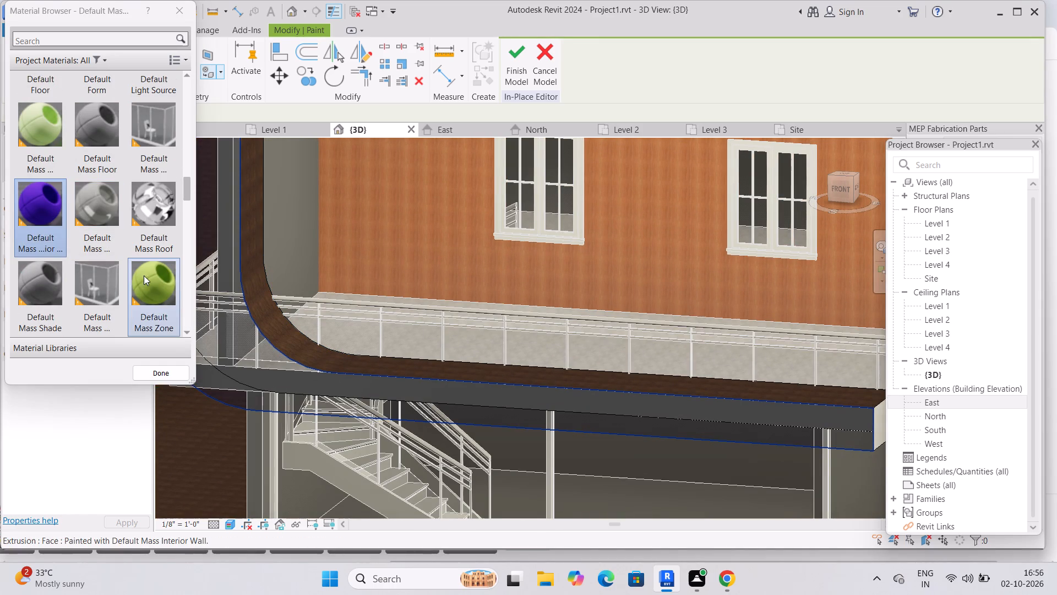
pyautogui.scroll(1, 143, 272)
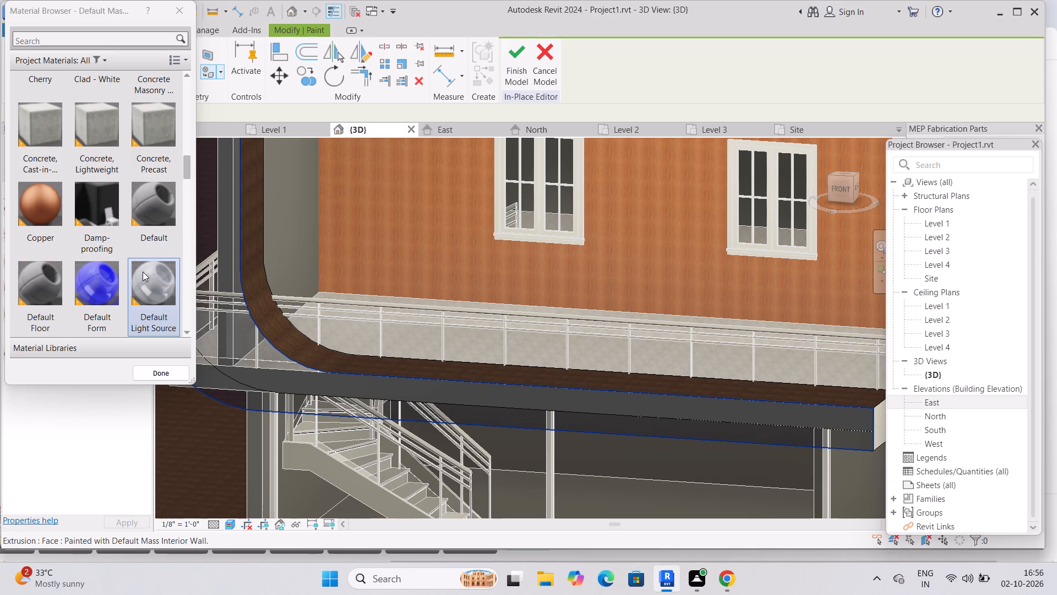
pyautogui.scroll(4, 143, 272)
pyautogui.scroll(-3, 143, 272)
pyautogui.scroll(2, 143, 272)
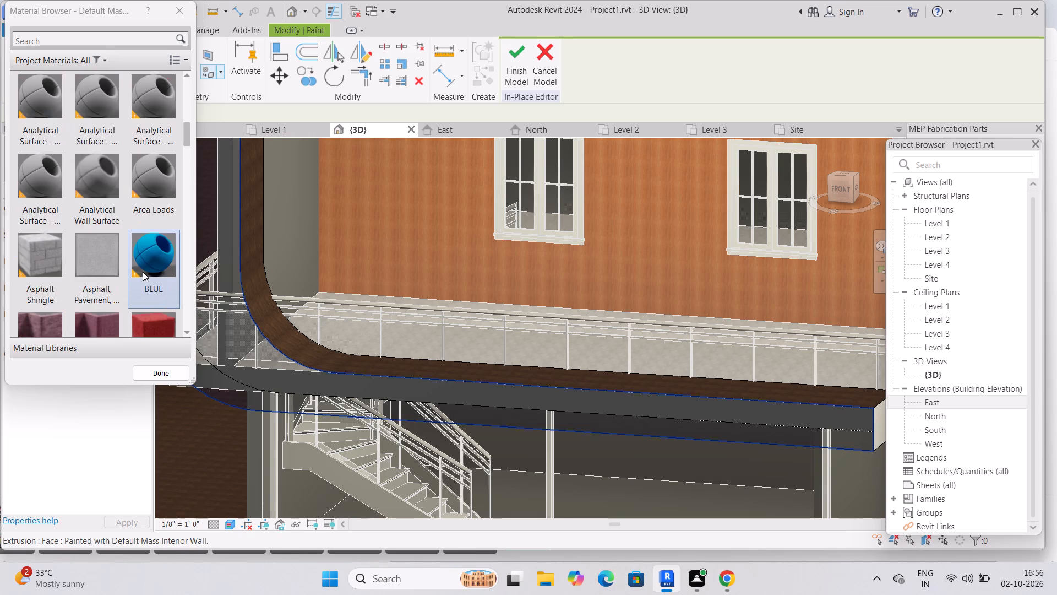
pyautogui.scroll(7, 143, 272)
pyautogui.scroll(-4, 143, 272)
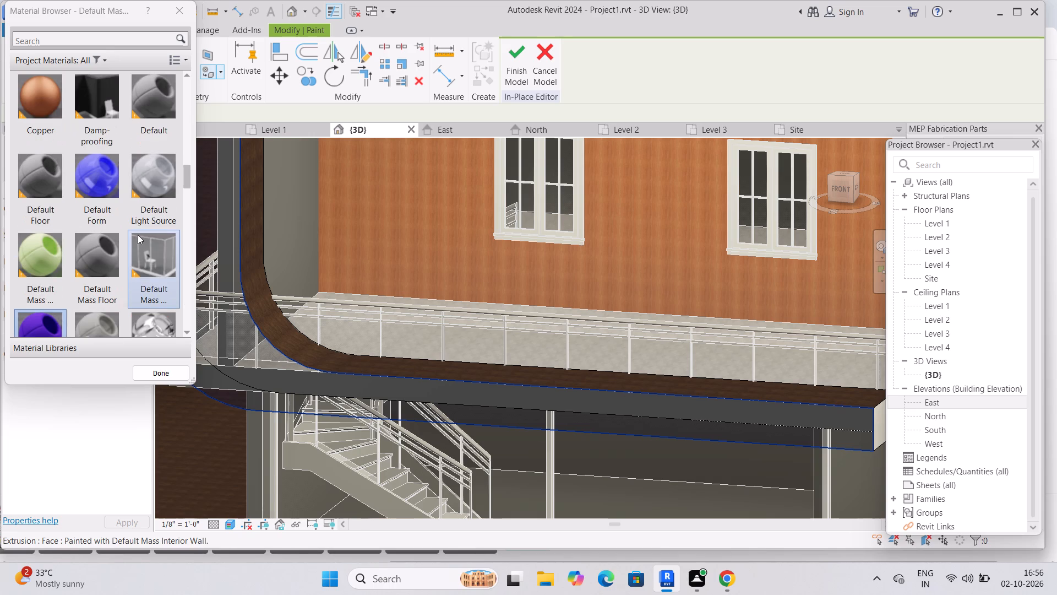
pyautogui.scroll(-7, 138, 234)
pyautogui.scroll(1, 138, 234)
pyautogui.scroll(-1, 138, 234)
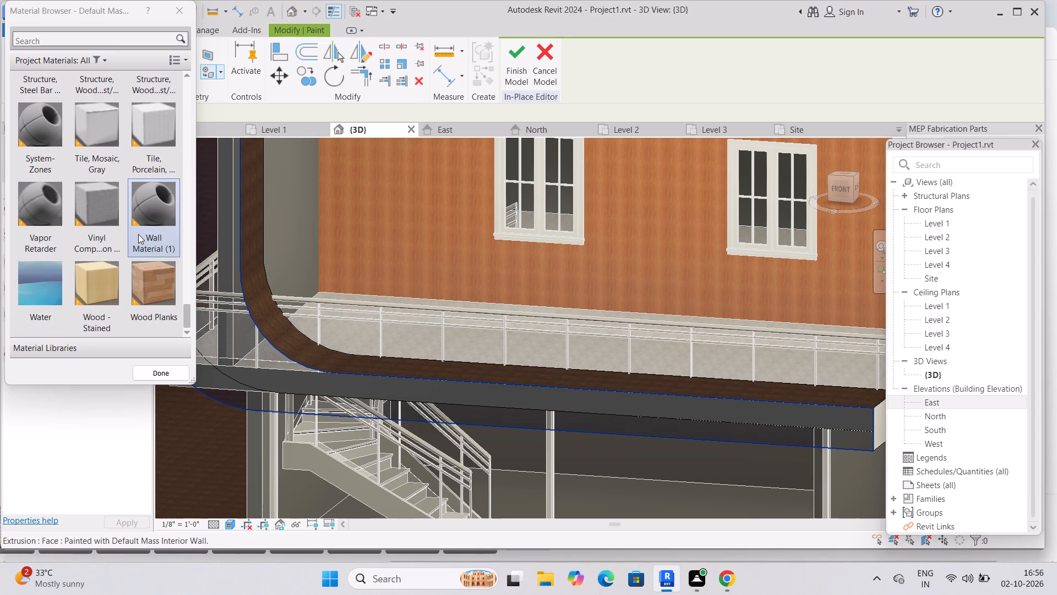
pyautogui.scroll(-3, 138, 234)
pyautogui.scroll(7, 138, 234)
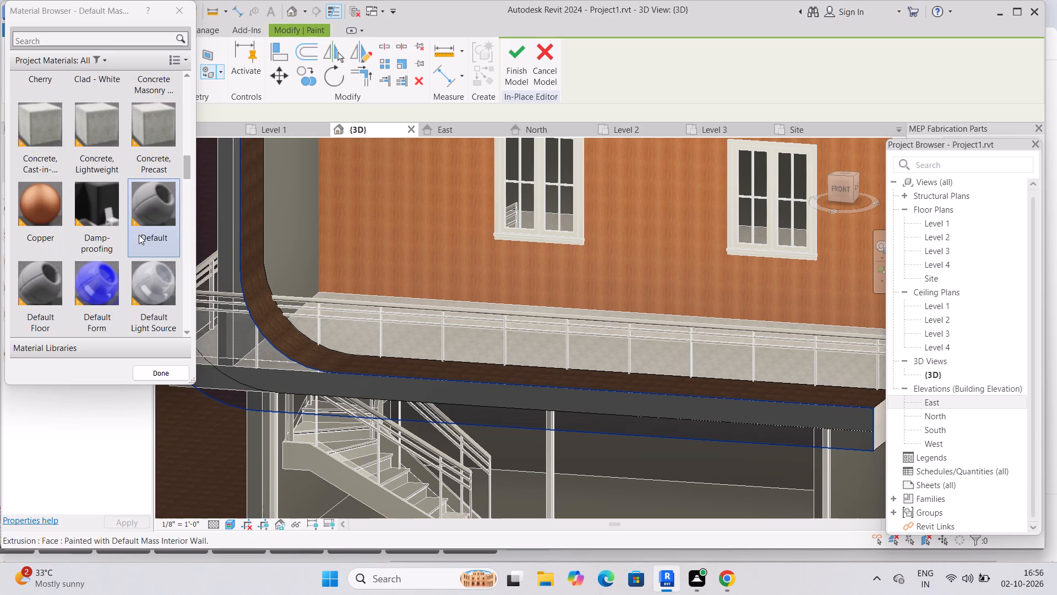
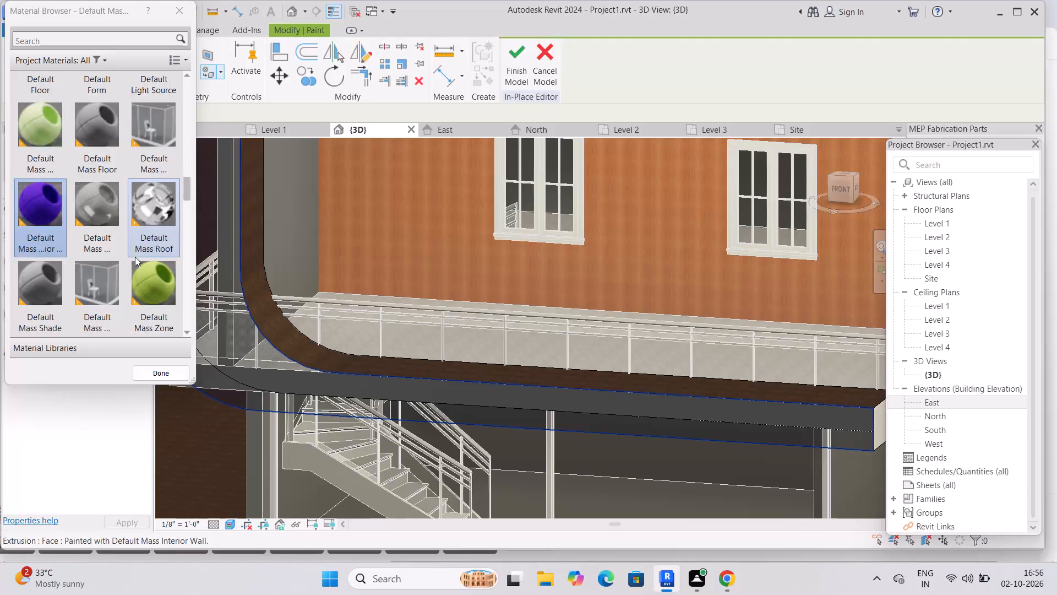
# Find BLUE in the project materials and paint the C-shaped facade's front face with it.
pyautogui.scroll(-2, 135, 257)
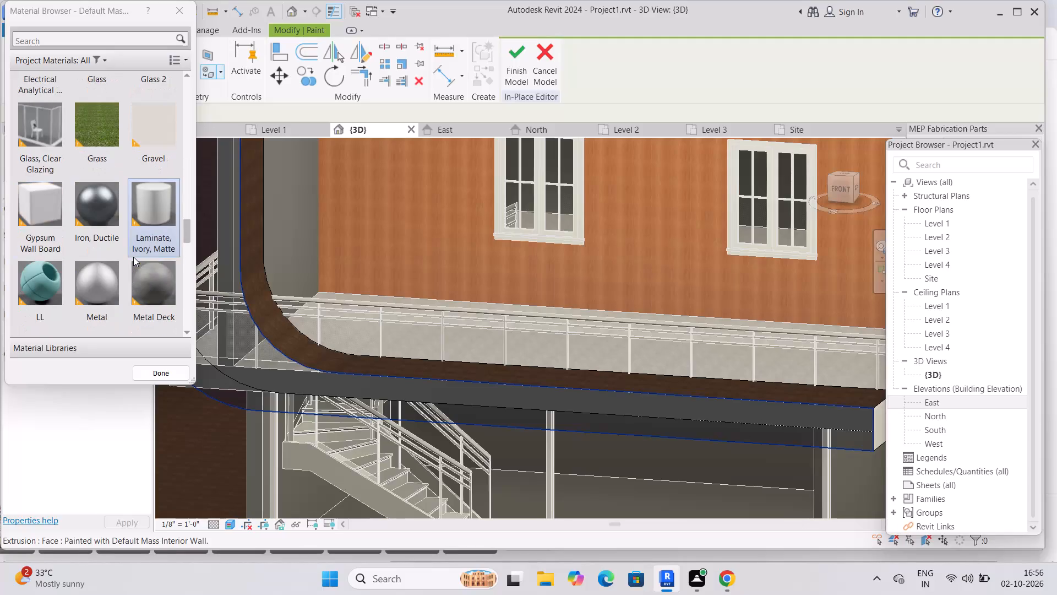
pyautogui.scroll(-2, 133, 258)
pyautogui.scroll(2, 133, 258)
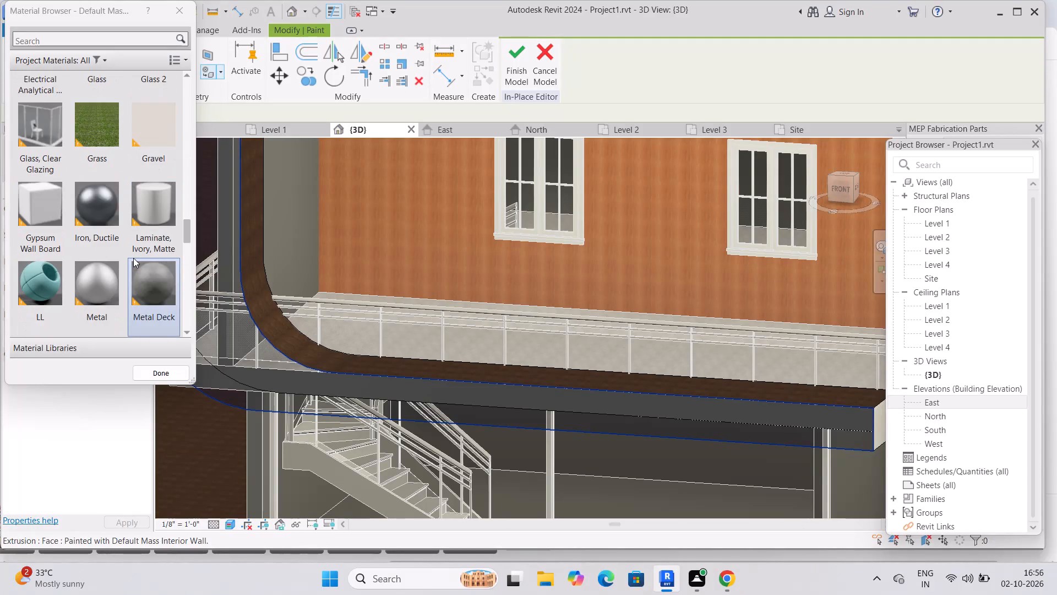
pyautogui.scroll(1, 133, 258)
pyautogui.scroll(-2, 133, 258)
pyautogui.scroll(1, 133, 258)
pyautogui.scroll(-8, 133, 258)
pyautogui.scroll(6, 133, 258)
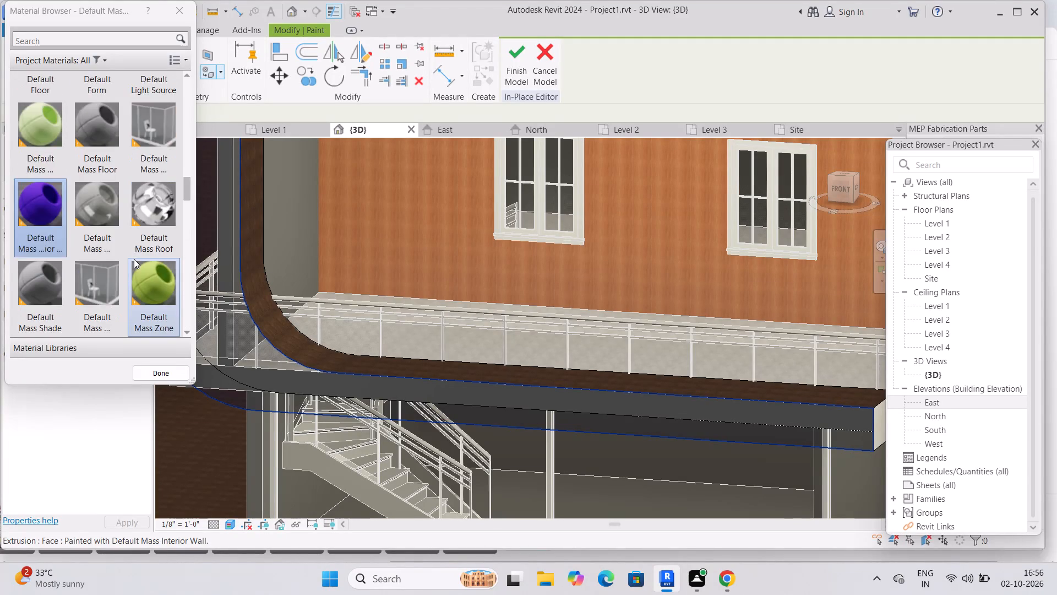
pyautogui.scroll(2, 134, 259)
pyautogui.click(166, 125)
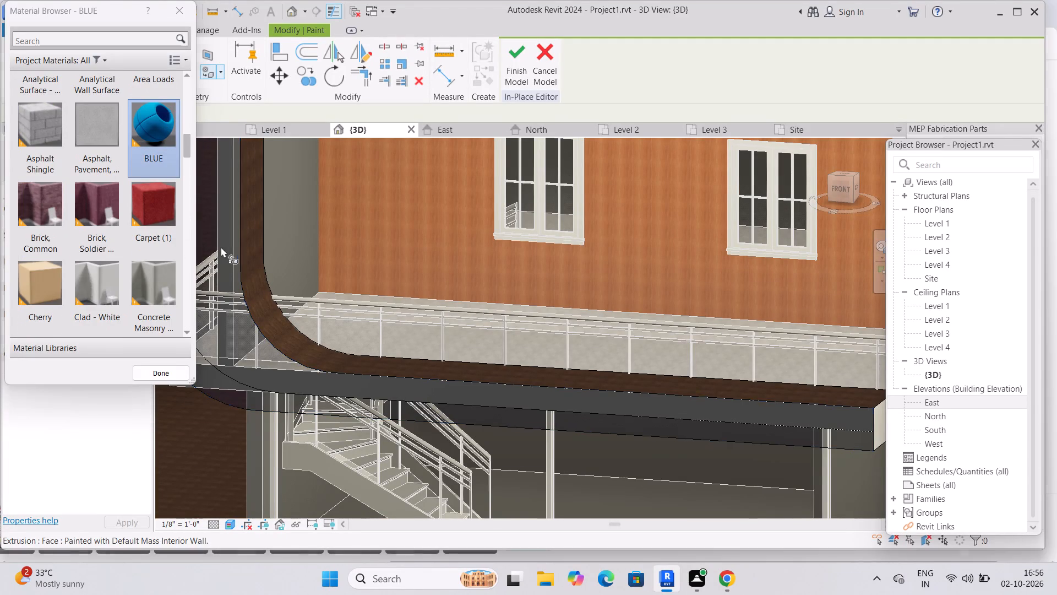
pyautogui.click(225, 294)
# Paint the end face, top face and outer upper curve of the C-shaped facade's upper arm with Brick, Soldier Course.
pyautogui.scroll(-5, 288, 381)
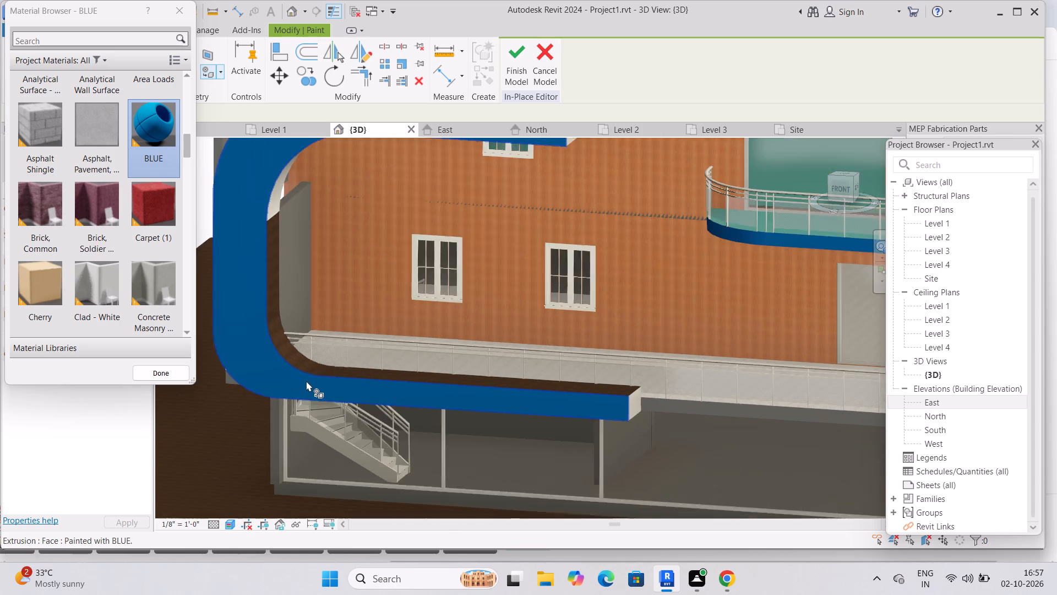
pyautogui.moveTo(325, 307); pyautogui.dragTo(329, 351, button='middle')
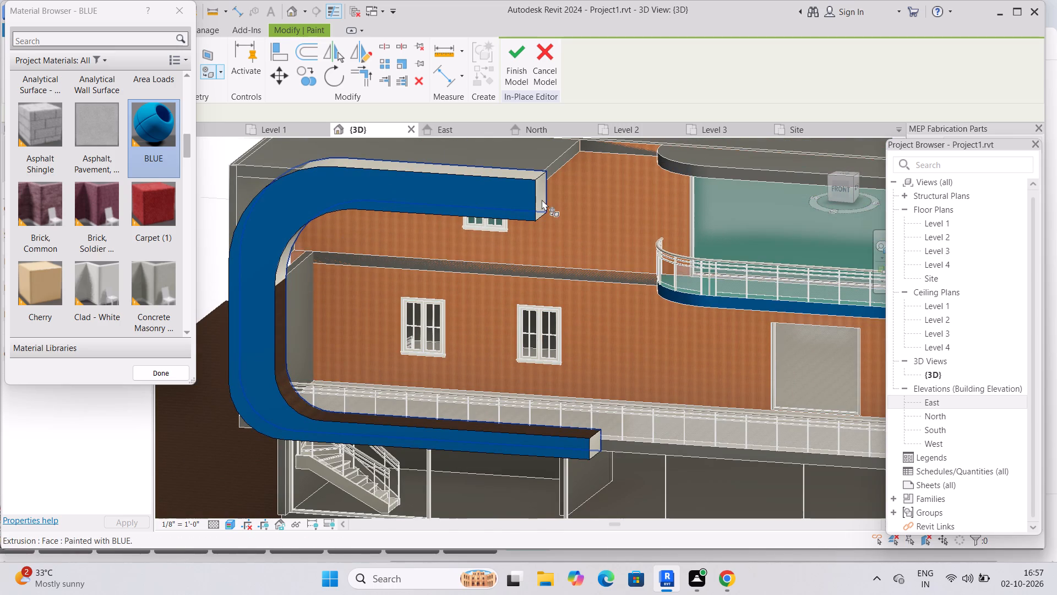
pyautogui.click(95, 213)
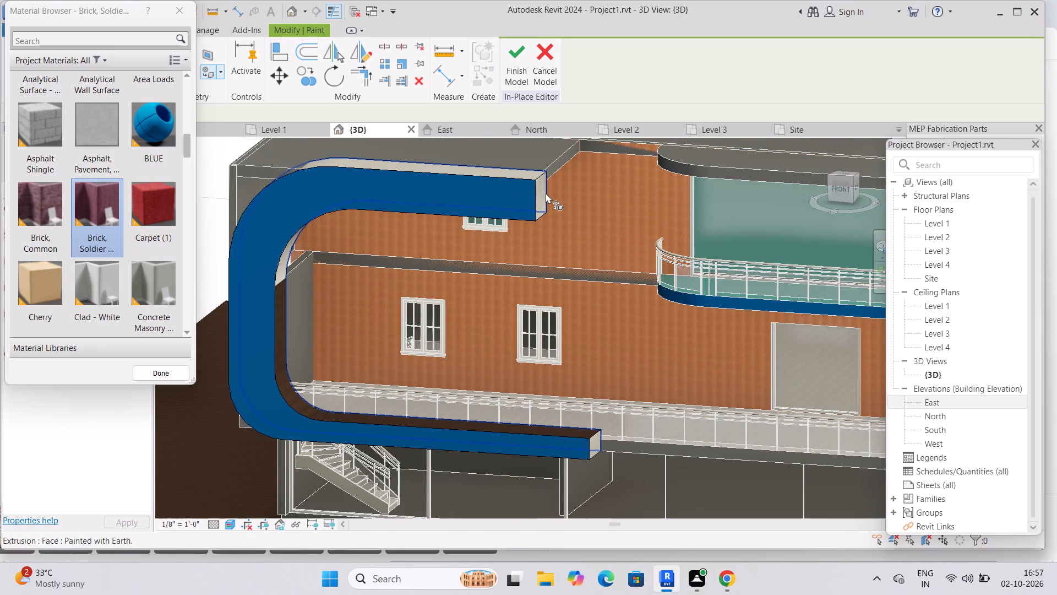
pyautogui.click(544, 195)
pyautogui.click(543, 194)
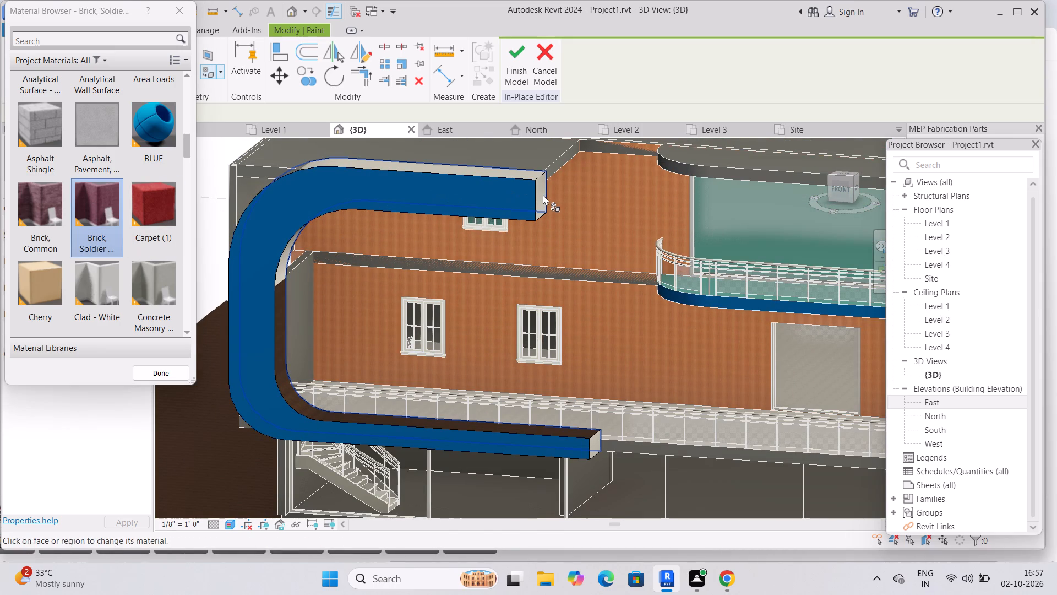
pyautogui.scroll(6, 538, 196)
pyautogui.moveTo(559, 201); pyautogui.dragTo(522, 214, button='middle')
pyautogui.moveTo(308, 229); pyautogui.dragTo(320, 234, button='middle')
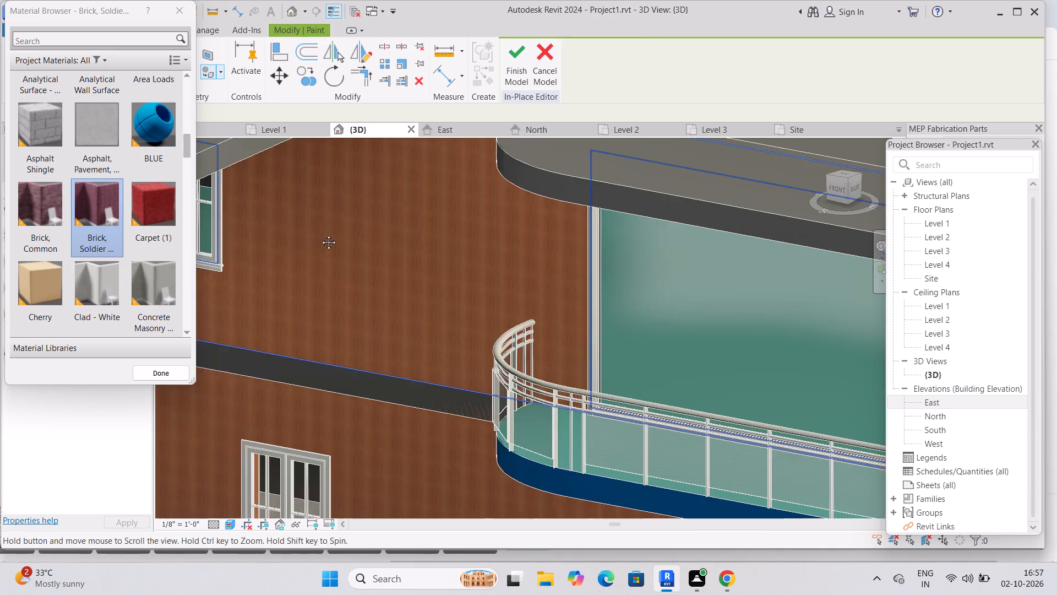
pyautogui.moveTo(320, 234); pyautogui.dragTo(470, 297, button='middle')
pyautogui.click(315, 284)
pyautogui.keyDown('shift'); pyautogui.moveTo(314, 258); pyautogui.dragTo(349, 281, button='middle'); pyautogui.keyUp('shift')
pyautogui.click(465, 413)
pyautogui.moveTo(556, 409); pyautogui.dragTo(639, 378, button='middle')
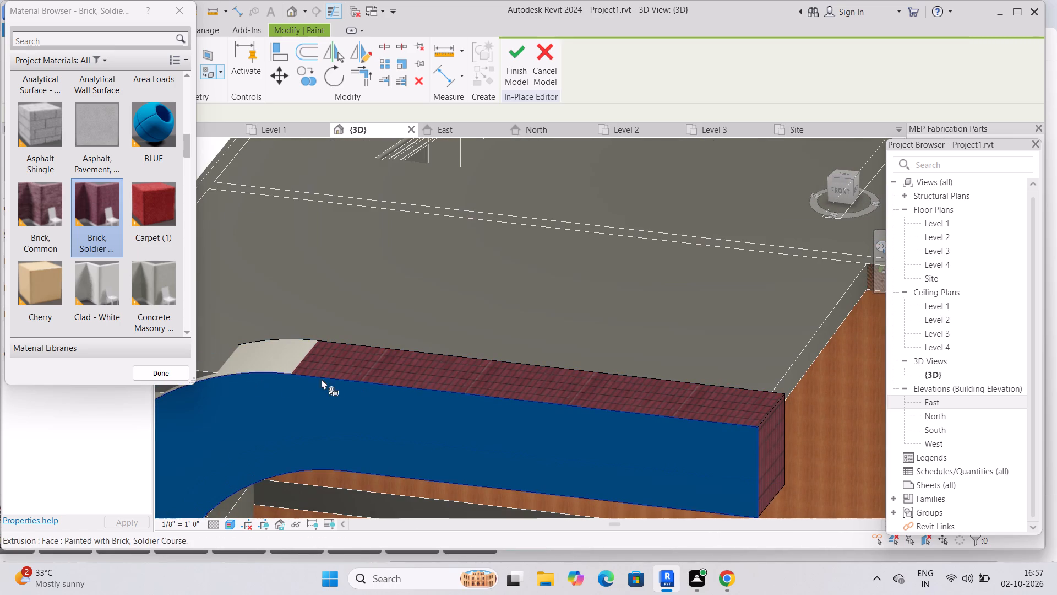
pyautogui.click(289, 354)
# Paint the outer faces of the C-shaped facade's upright and lower curve with Brick, Soldier Course.
pyautogui.moveTo(317, 359); pyautogui.dragTo(485, 385, button='middle')
pyautogui.moveTo(483, 377); pyautogui.dragTo(410, 257, button='middle')
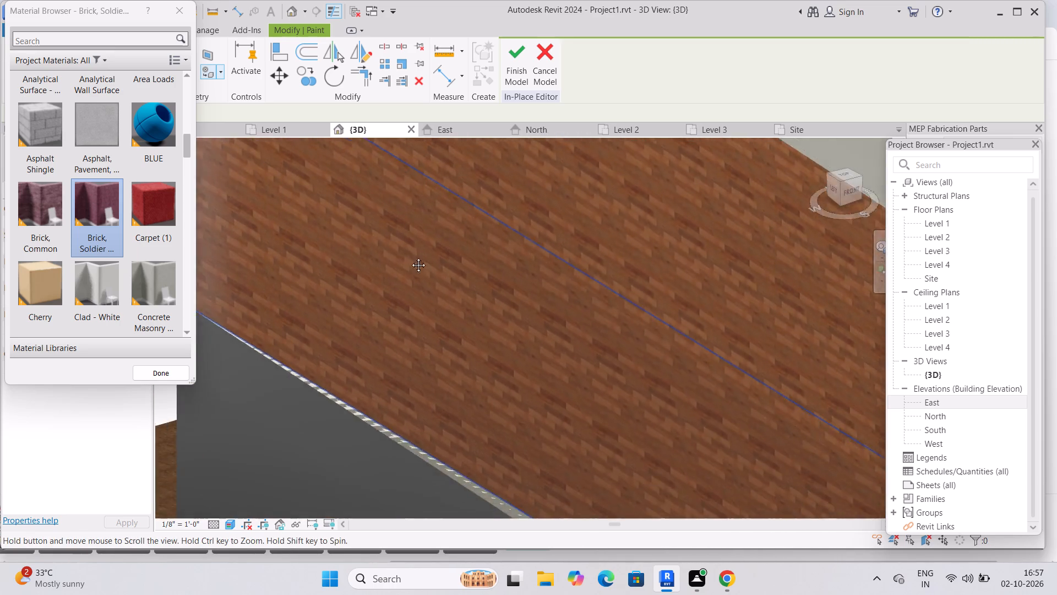
pyautogui.moveTo(410, 257); pyautogui.dragTo(407, 257, button='middle')
pyautogui.scroll(-5, 395, 259)
pyautogui.moveTo(607, 343); pyautogui.dragTo(392, 306, button='middle')
pyautogui.scroll(-2, 350, 295)
pyautogui.keyDown('shift'); pyautogui.moveTo(468, 323); pyautogui.dragTo(452, 292, button='middle'); pyautogui.keyUp('shift')
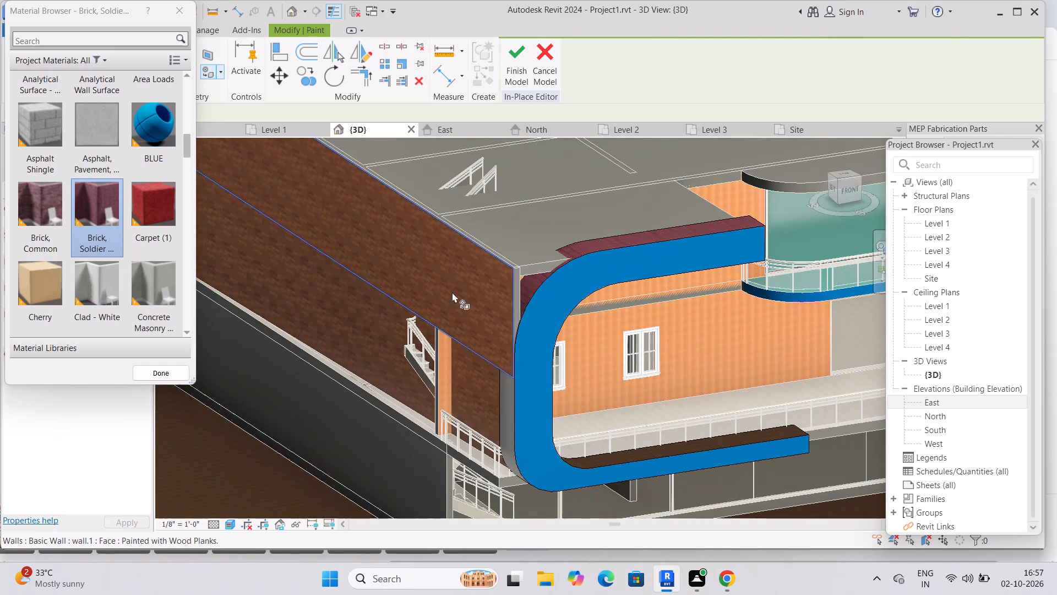
pyautogui.click(502, 398)
pyautogui.click(507, 398)
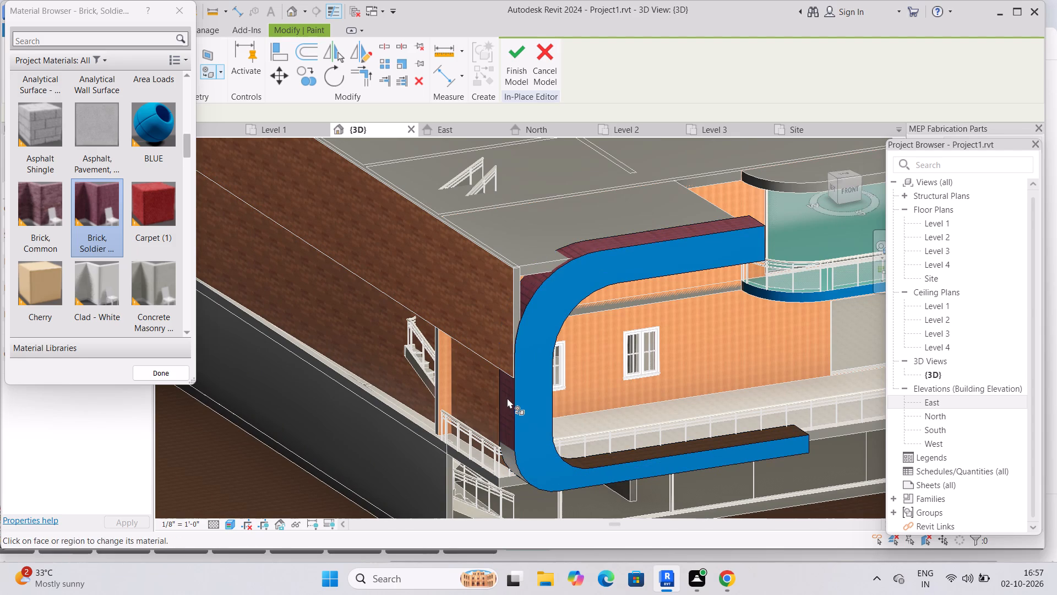
pyautogui.moveTo(493, 440); pyautogui.dragTo(465, 382, button='middle')
pyautogui.moveTo(480, 402); pyautogui.dragTo(482, 278, button='middle')
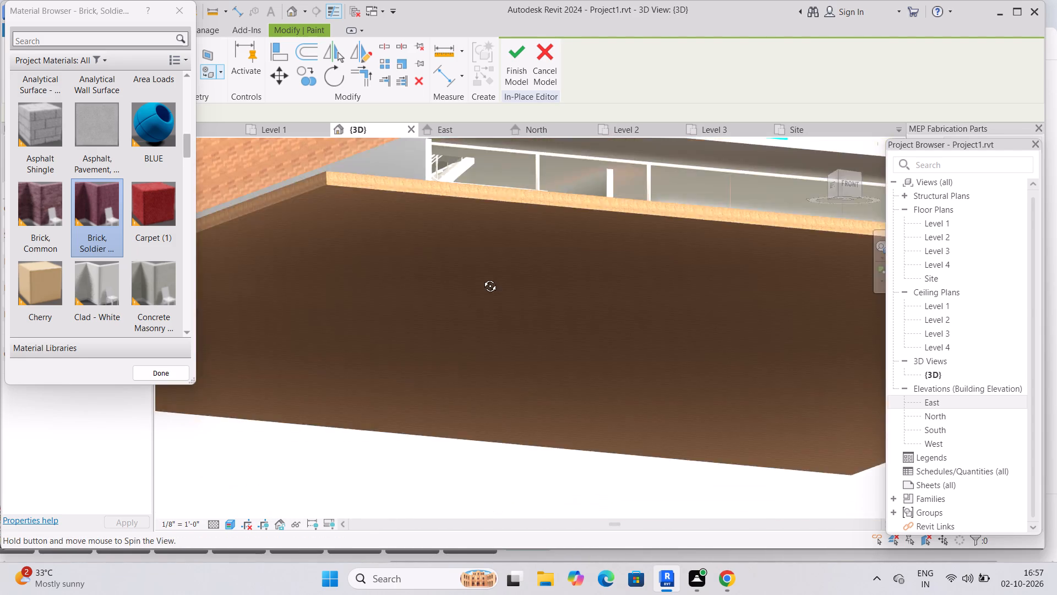
pyautogui.moveTo(482, 278); pyautogui.dragTo(482, 277, button='middle')
pyautogui.moveTo(478, 251); pyautogui.dragTo(458, 428, button='middle')
pyautogui.click(478, 277)
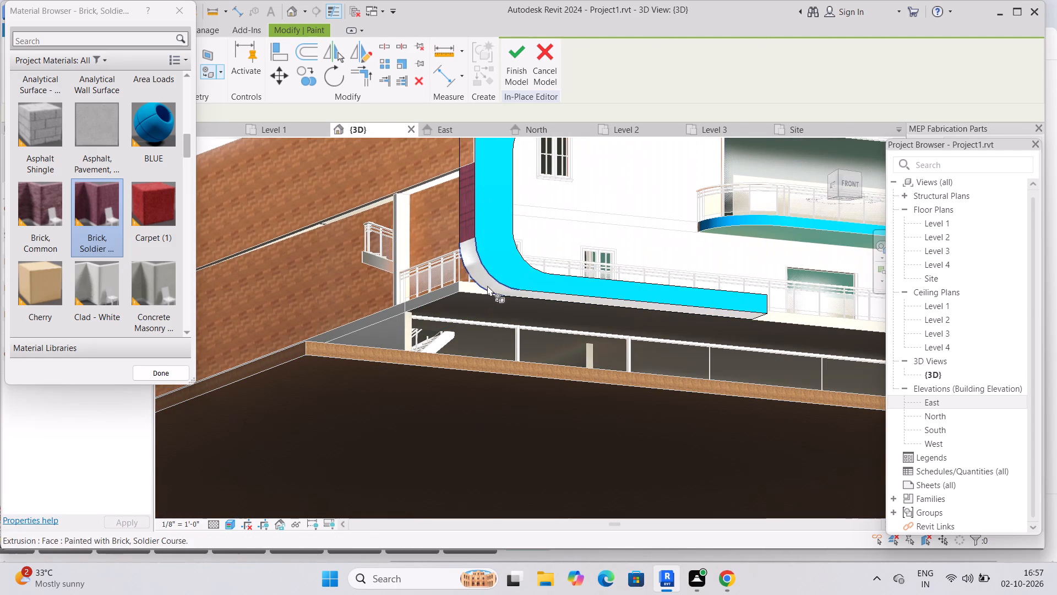
pyautogui.click(487, 285)
# Undo the stray brick paint on the front face and paint the underside of the facade's bottom arm with Brick, Soldier Course.
pyautogui.click(535, 292)
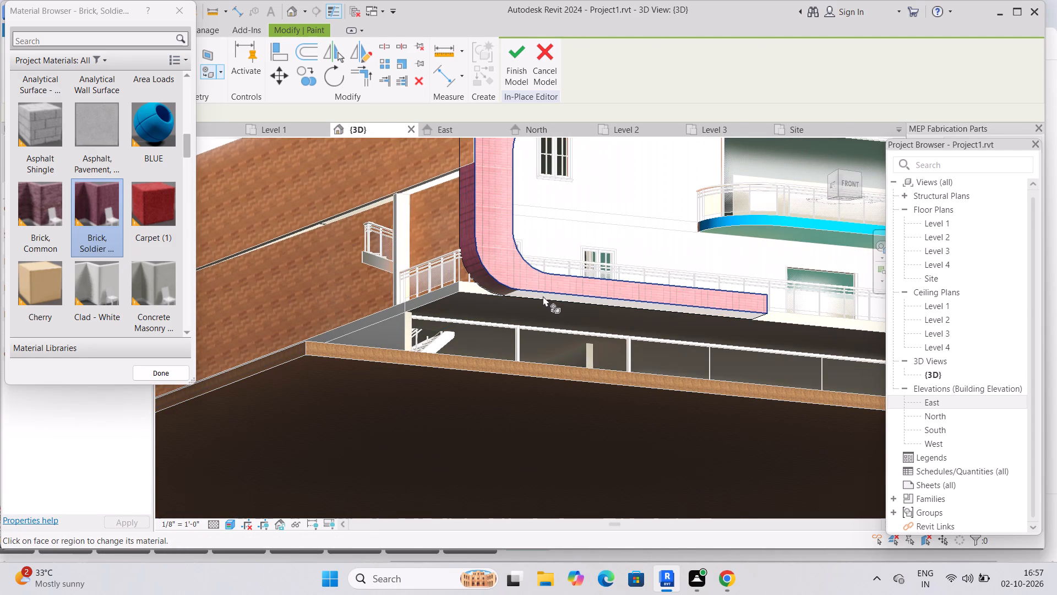
pyautogui.hotkey('ctrl', 'z')
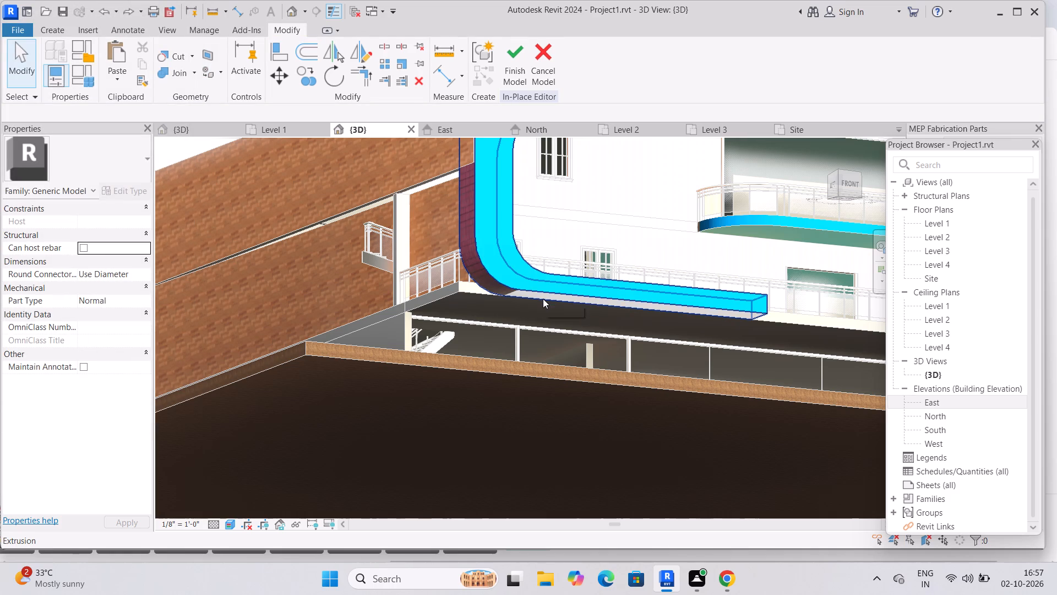
pyautogui.scroll(11, 543, 299)
pyautogui.click(547, 289)
pyautogui.keyDown('shift'); pyautogui.moveTo(549, 289); pyautogui.dragTo(556, 281, button='middle'); pyautogui.keyUp('shift')
pyautogui.click(617, 190)
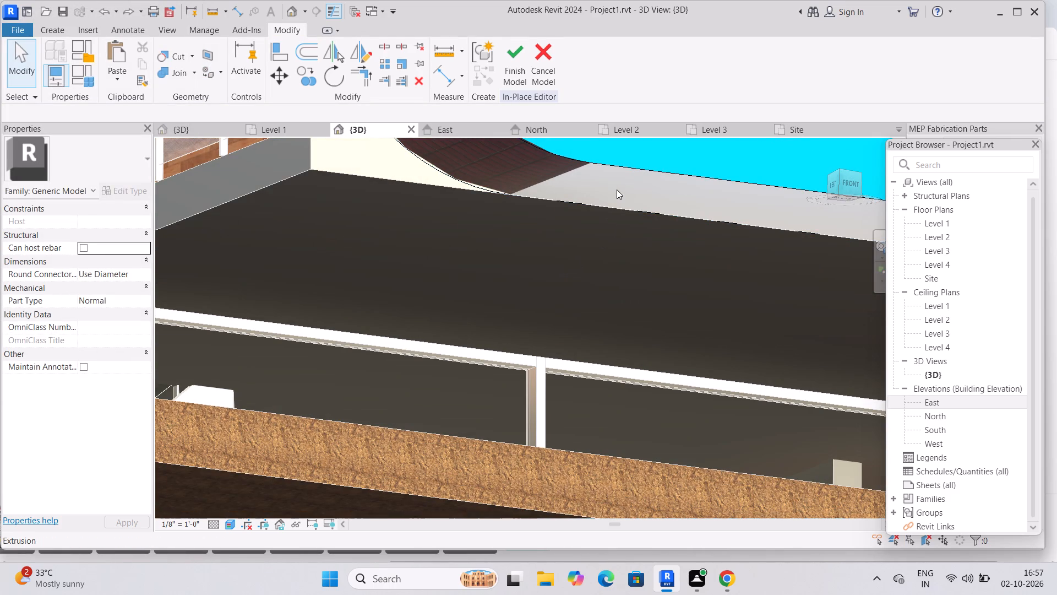
pyautogui.write('PT')
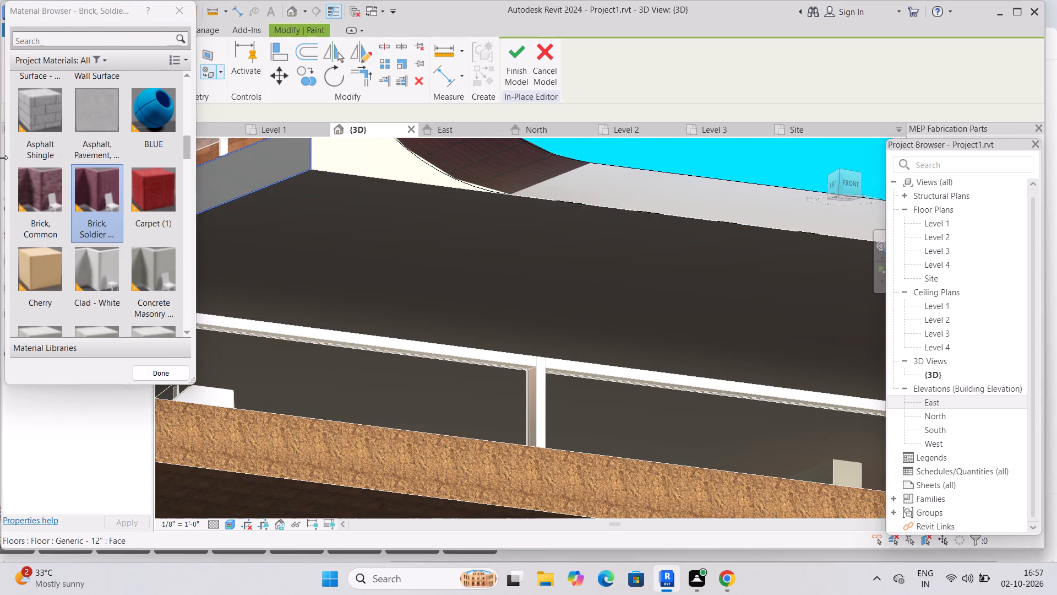
pyautogui.click(95, 203)
pyautogui.click(591, 192)
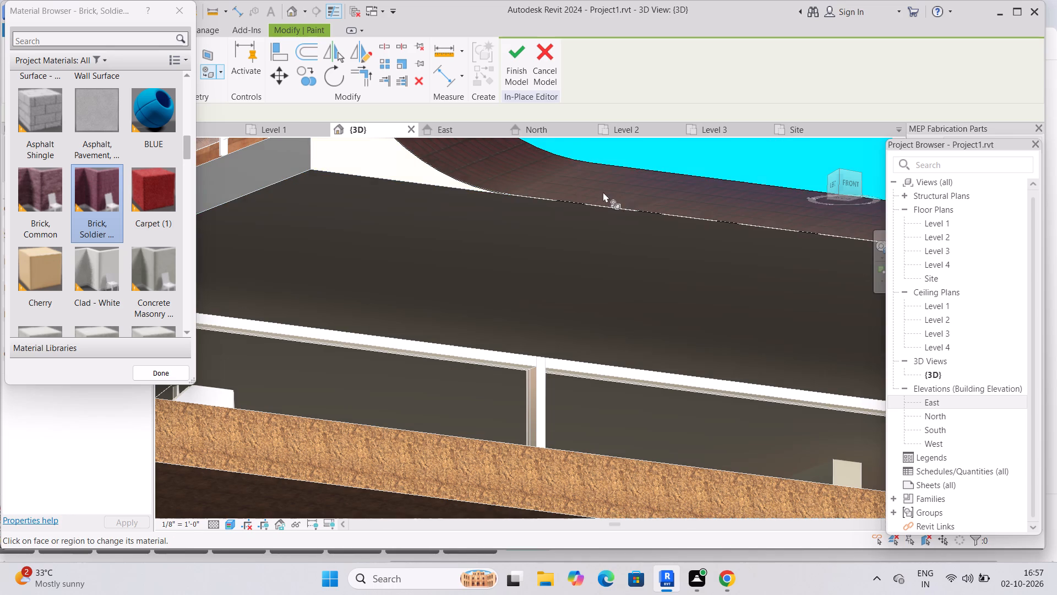
# Examine the painted C-shaped facade and the front of the building from several angles.
pyautogui.moveTo(602, 210); pyautogui.dragTo(370, 332, button='middle')
pyautogui.scroll(-8, 362, 338)
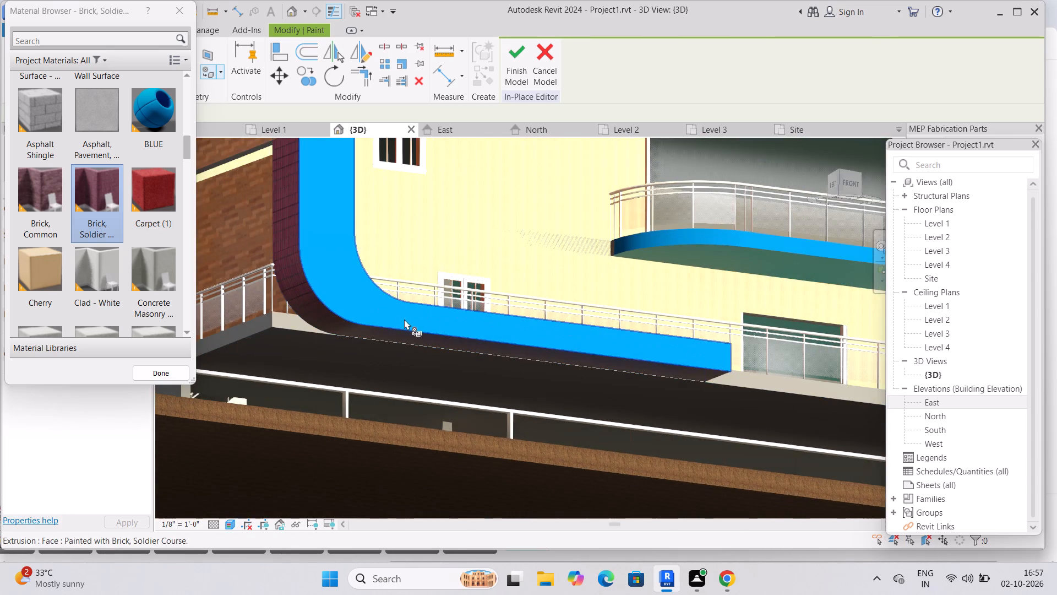
pyautogui.keyDown('shift'); pyautogui.moveTo(403, 323); pyautogui.dragTo(367, 361, button='middle'); pyautogui.keyUp('shift')
pyautogui.scroll(-4, 367, 361)
pyautogui.moveTo(367, 361); pyautogui.dragTo(359, 378, button='middle')
pyautogui.moveTo(361, 378); pyautogui.dragTo(369, 370, button='middle')
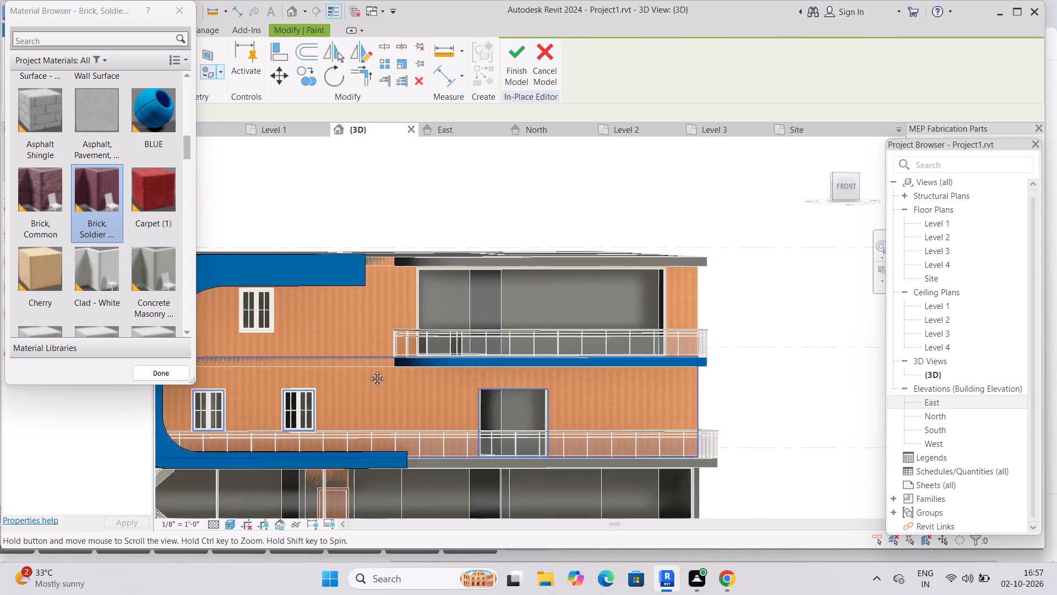
pyautogui.moveTo(369, 370); pyautogui.dragTo(426, 297, button='middle')
pyautogui.moveTo(428, 294); pyautogui.dragTo(421, 322, button='middle')
pyautogui.moveTo(419, 315); pyautogui.dragTo(429, 321, button='middle')
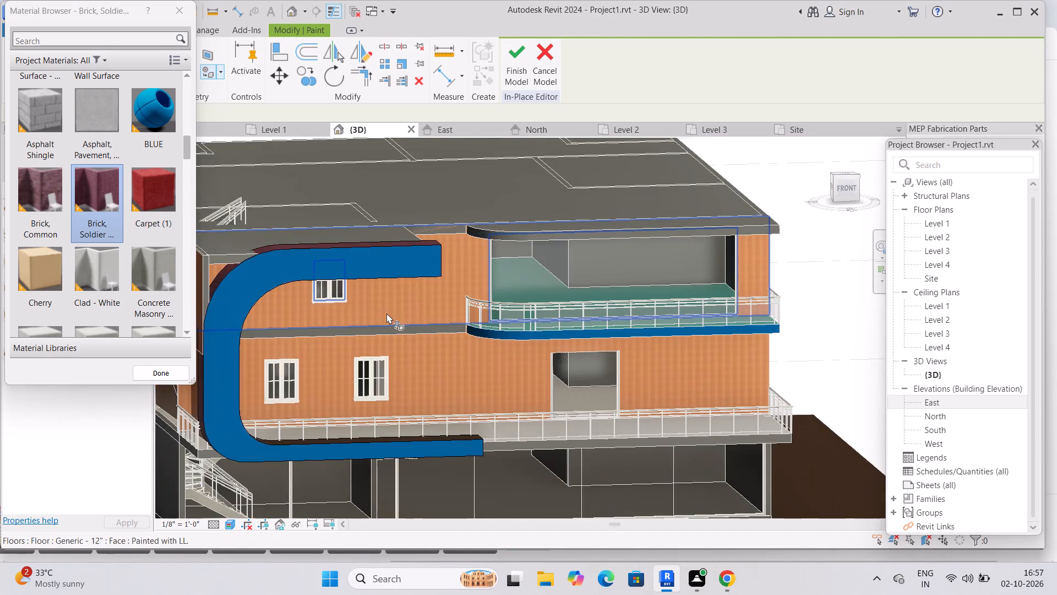
pyautogui.moveTo(291, 300); pyautogui.dragTo(341, 308, button='middle')
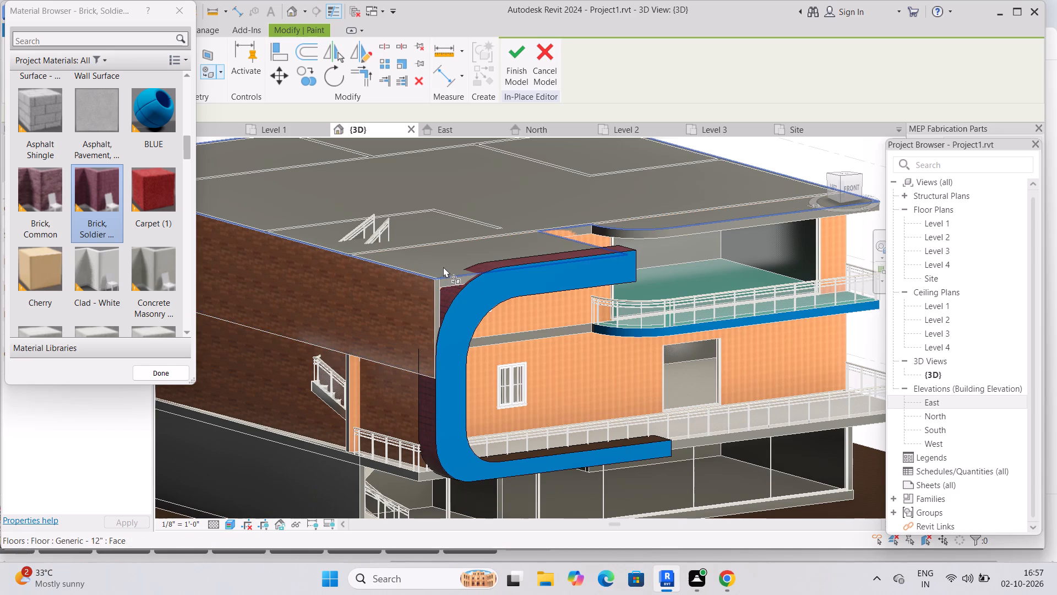
# Paint the top face of the building's roof slab with Brick, Soldier Course and close the Paint tool.
pyautogui.click(443, 267)
pyautogui.moveTo(515, 291); pyautogui.dragTo(392, 303, button='middle')
pyautogui.moveTo(409, 311); pyautogui.dragTo(406, 307, button='middle')
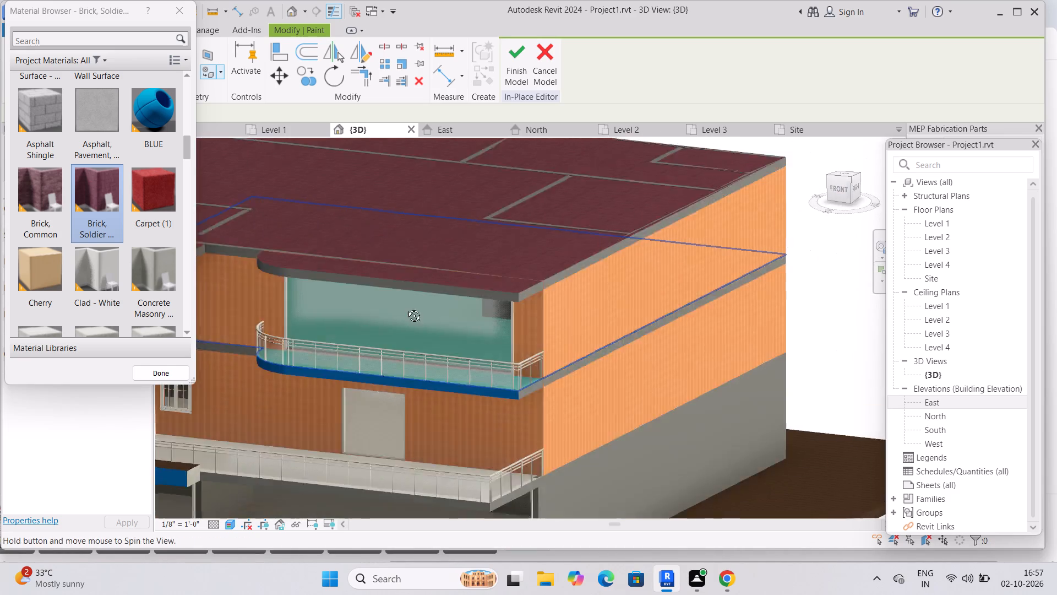
pyautogui.moveTo(406, 307); pyautogui.dragTo(383, 274, button='middle')
pyautogui.moveTo(326, 280); pyautogui.dragTo(457, 268, button='middle')
pyautogui.scroll(-2, 18, 237)
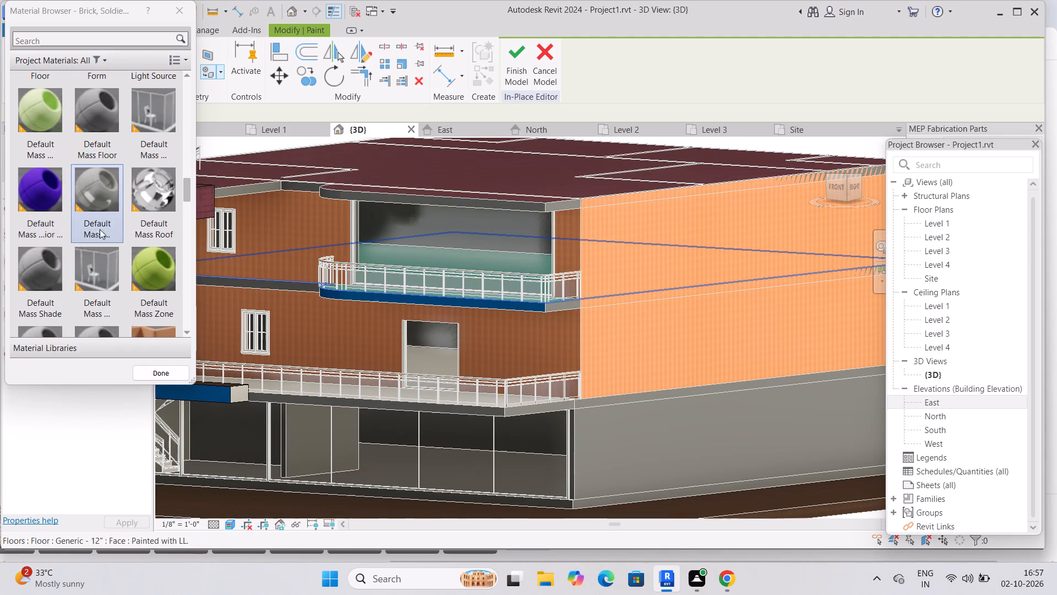
pyautogui.scroll(-3, 106, 226)
pyautogui.click(178, 14)
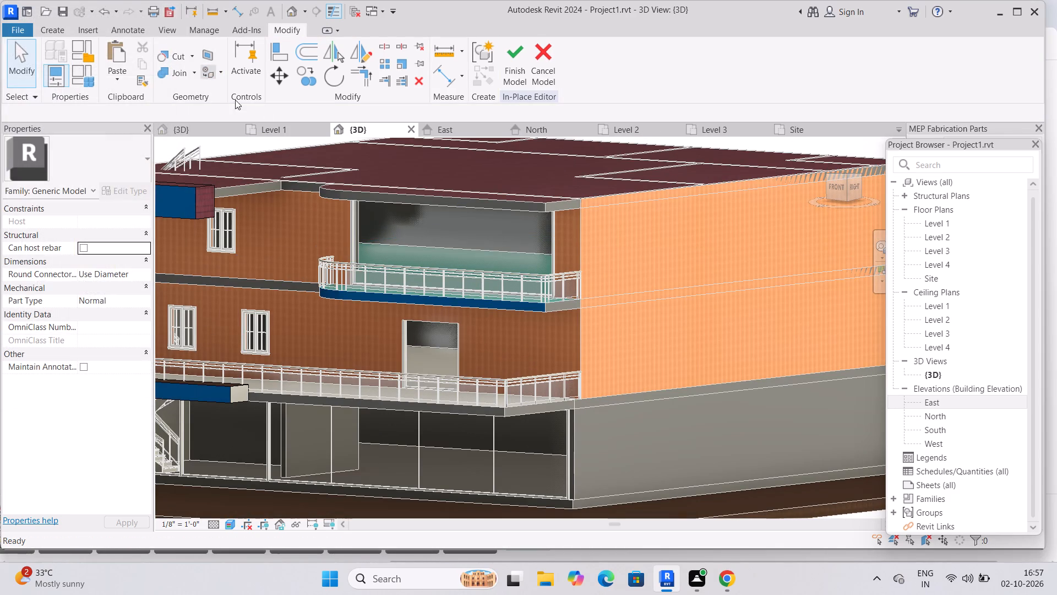
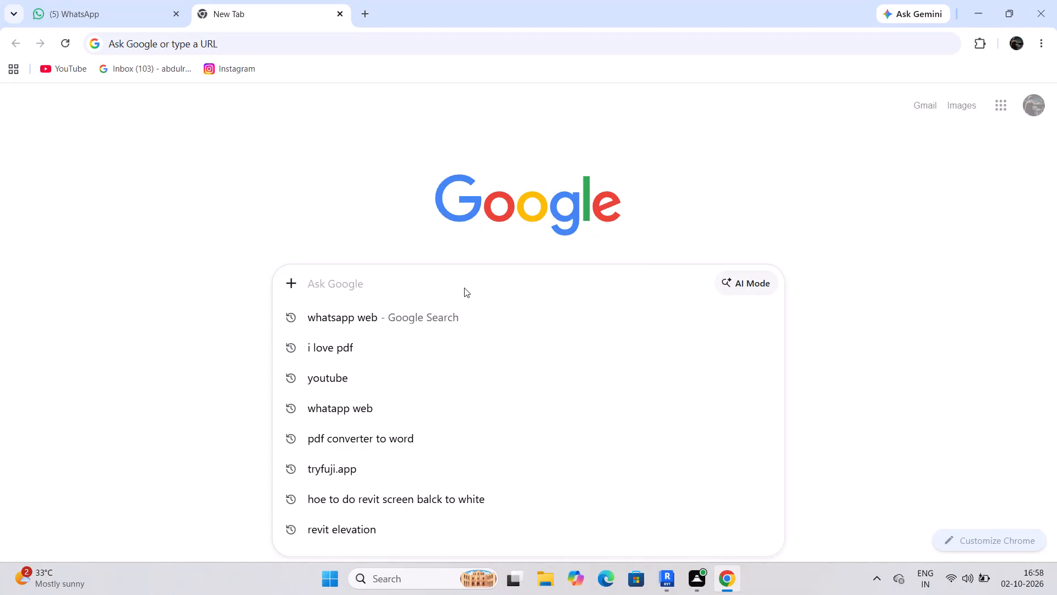
# Search Google for LIGHT COLOUR and look over the image results.
pyautogui.press('l')
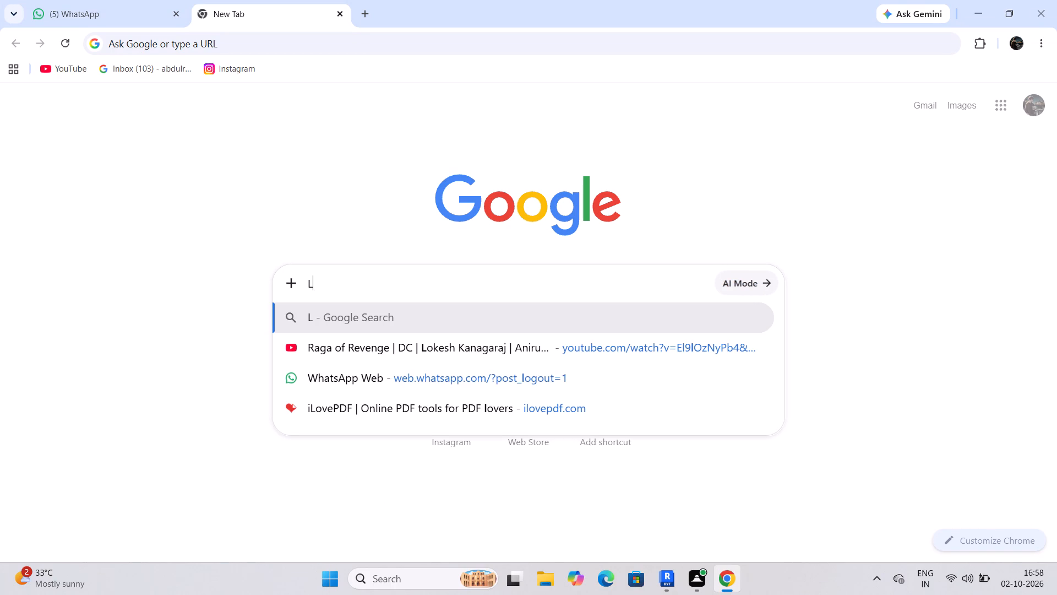
pyautogui.write('IGHT')
pyautogui.press('space')
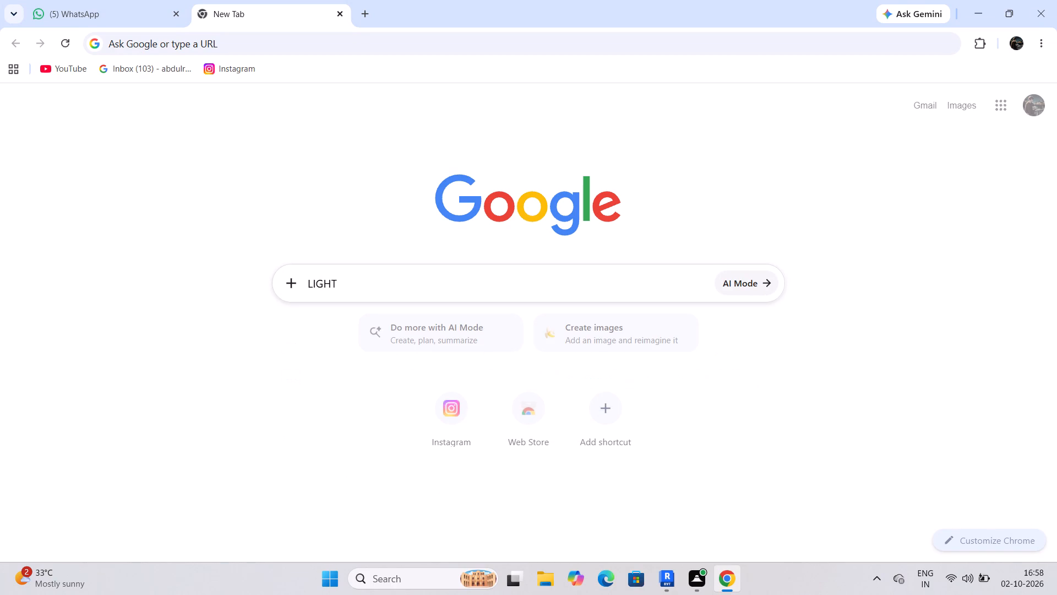
pyautogui.write('COLOUR')
pyautogui.press('space')
pyautogui.press('Return')
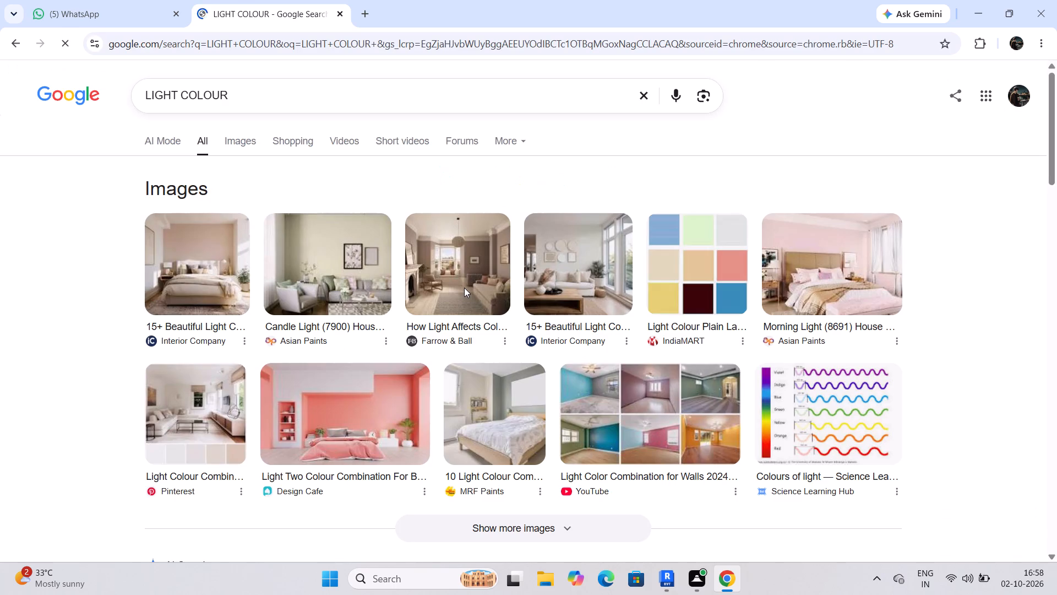
pyautogui.click(242, 142)
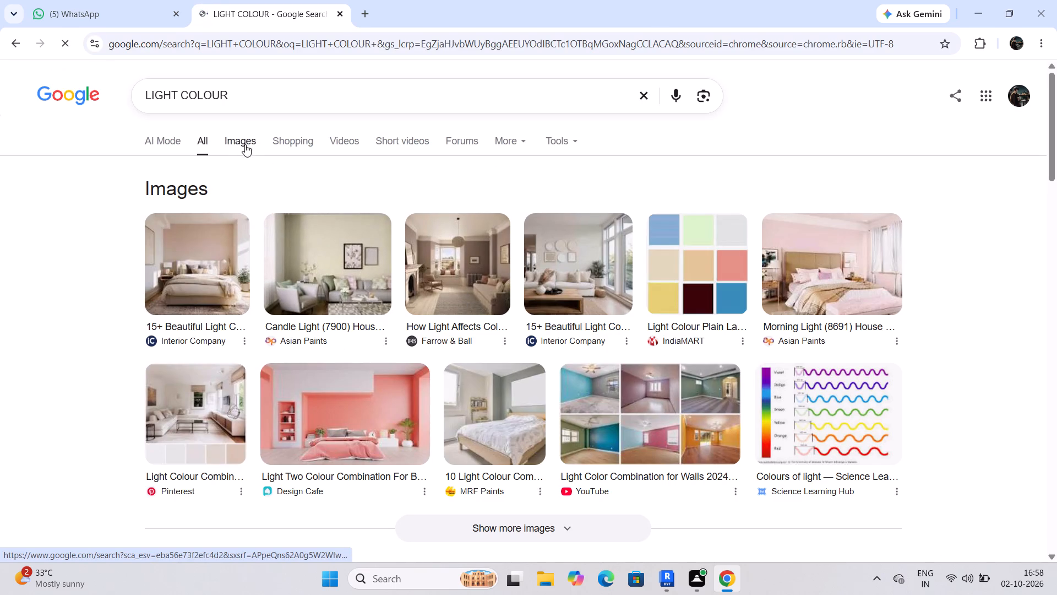
pyautogui.scroll(-3, 416, 338)
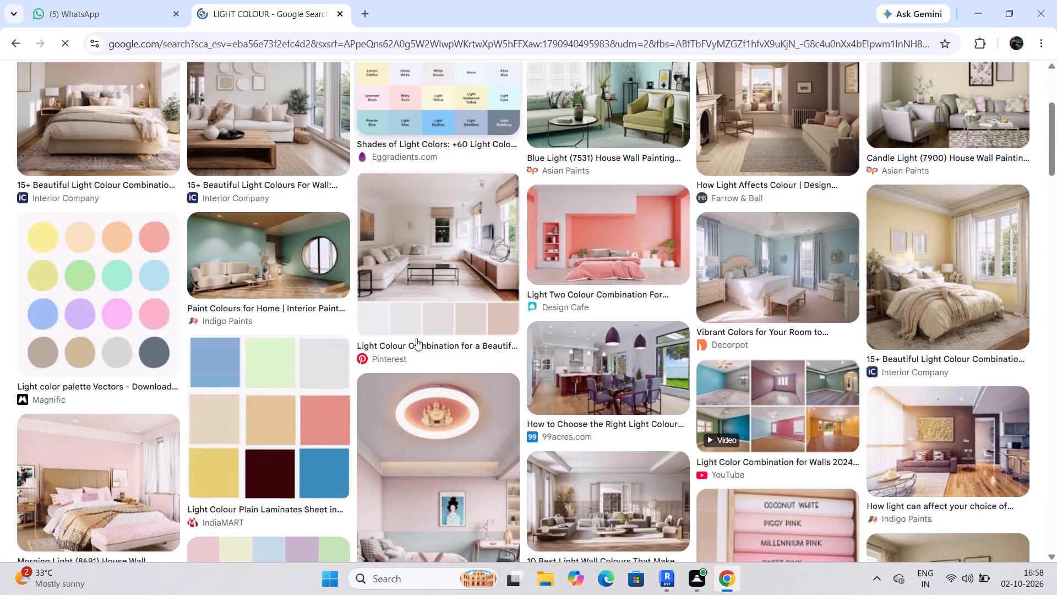
pyautogui.scroll(5, 416, 338)
# Refine the image search to LIGHT COLOUR TEXTER.
pyautogui.click(309, 101)
pyautogui.press('space')
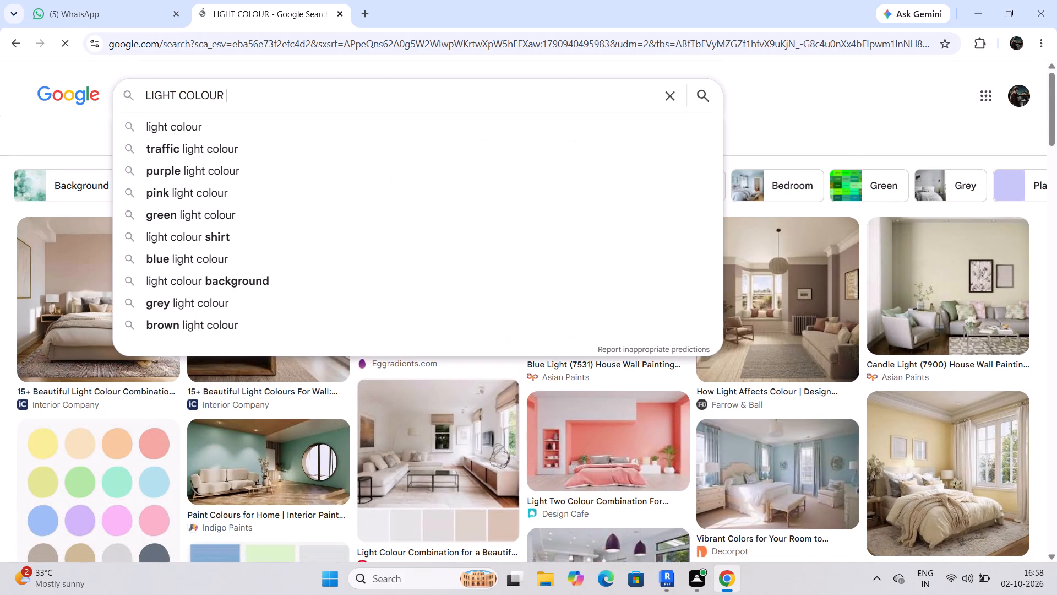
pyautogui.write('TE')
pyautogui.write('XTER')
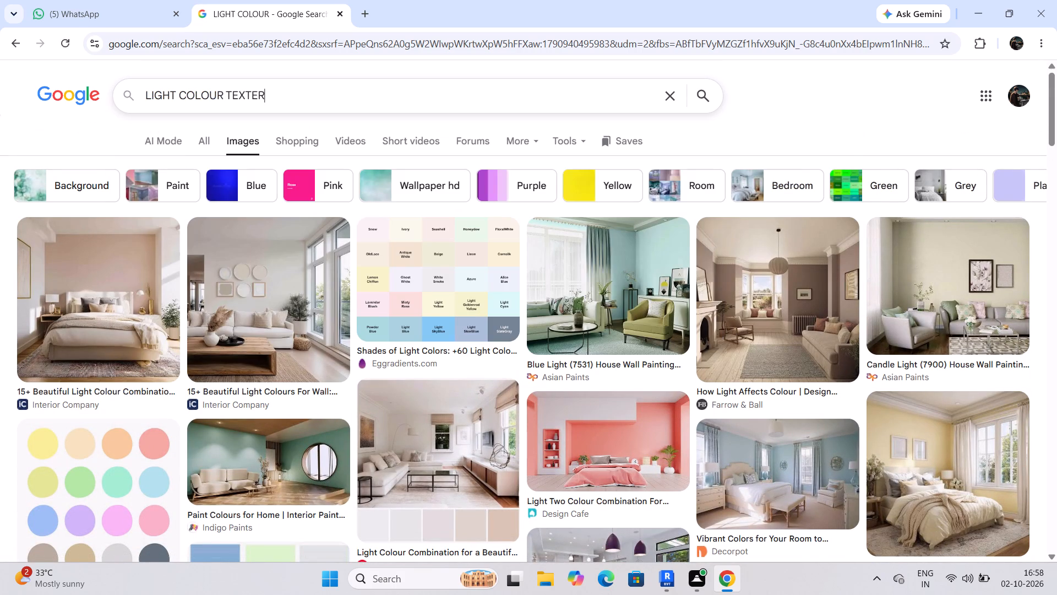
pyautogui.press('Return')
# Look through the LIGHT COLOUR TEXTER image results for a suitable light texture.
pyautogui.scroll(-2, 353, 322)
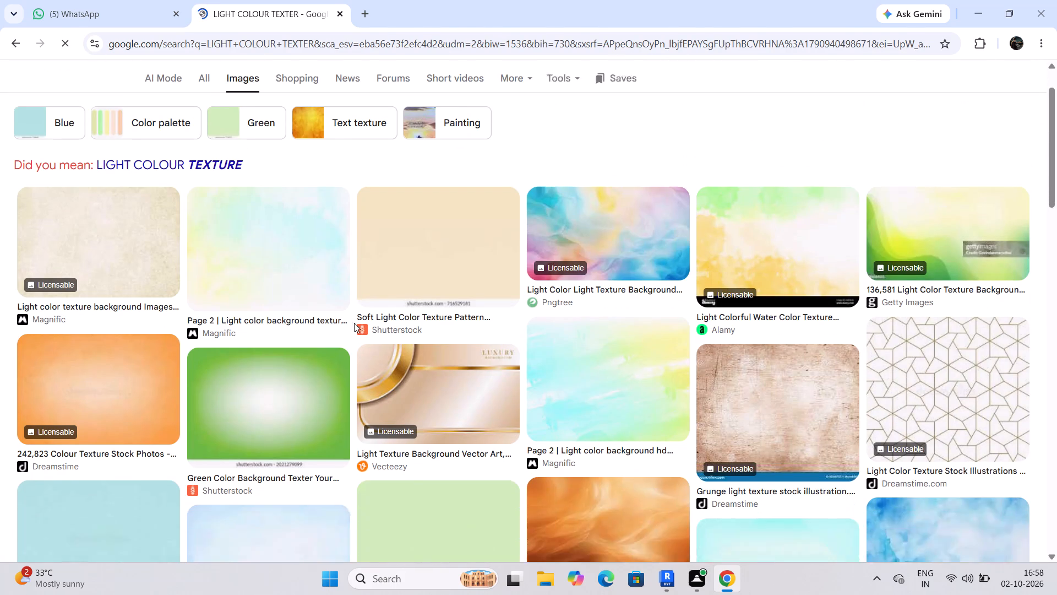
pyautogui.scroll(-4, 354, 323)
pyautogui.scroll(-3, 443, 363)
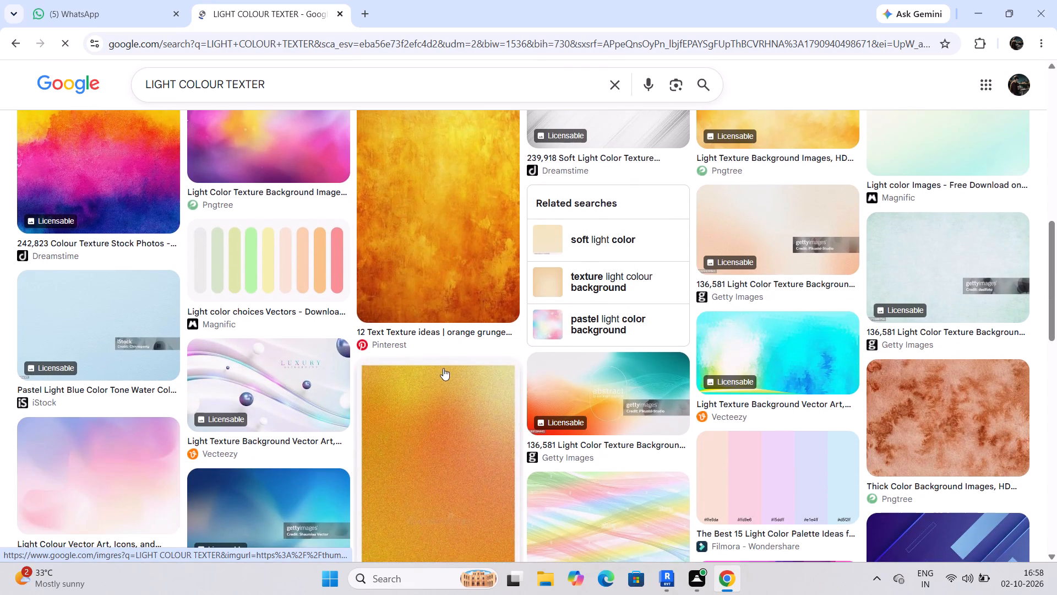
pyautogui.scroll(-7, 444, 376)
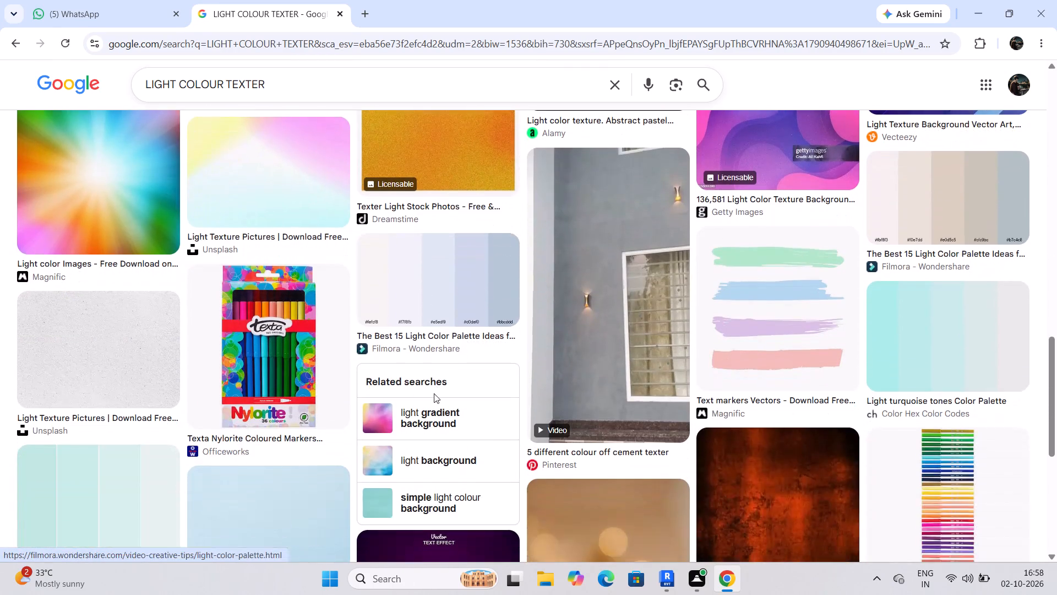
pyautogui.scroll(-7, 434, 393)
pyautogui.scroll(5, 450, 380)
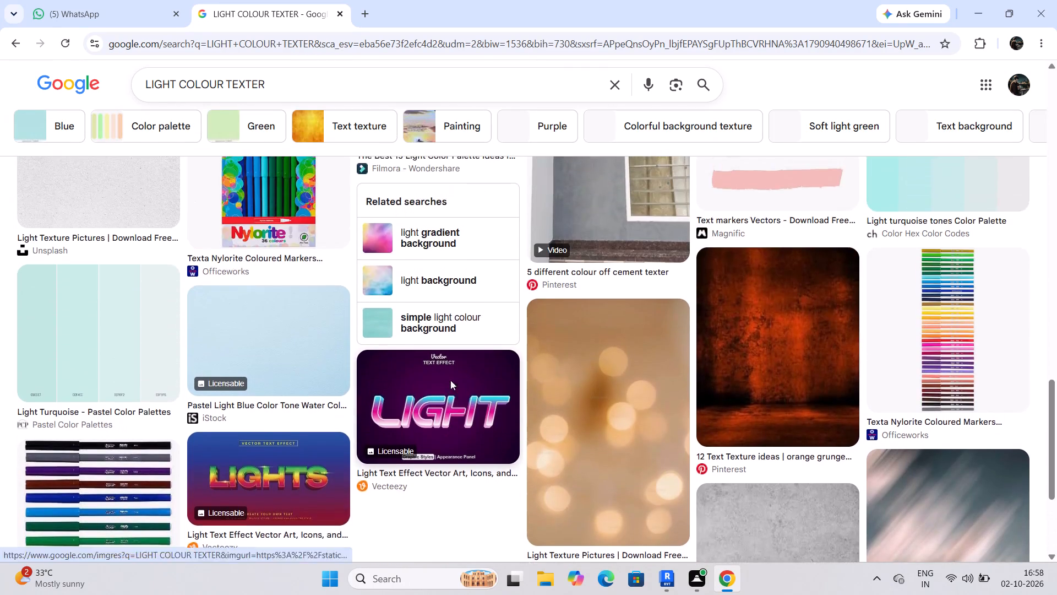
pyautogui.scroll(12, 450, 380)
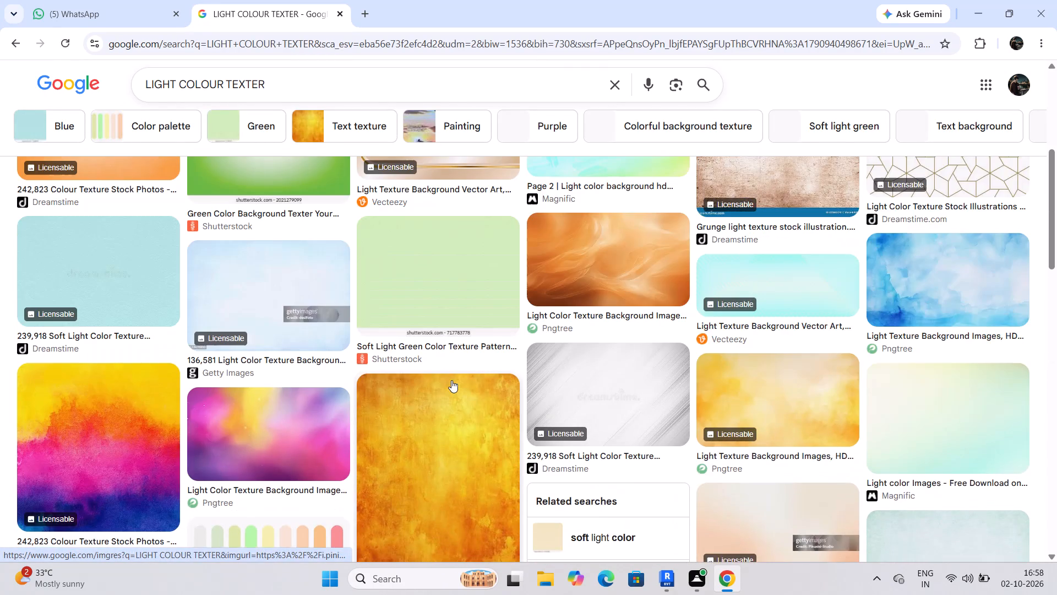
# Browse the related image search "soft light color" and return to the LIGHT COLOUR TEXTER results.
pyautogui.scroll(-4, 451, 380)
pyautogui.click(600, 271)
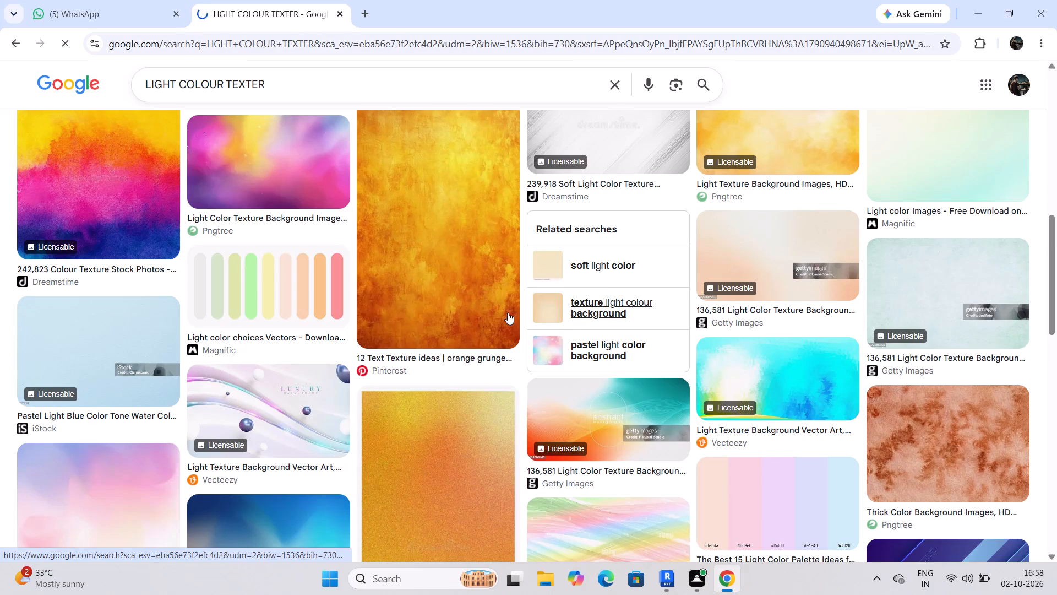
pyautogui.scroll(-1, 415, 317)
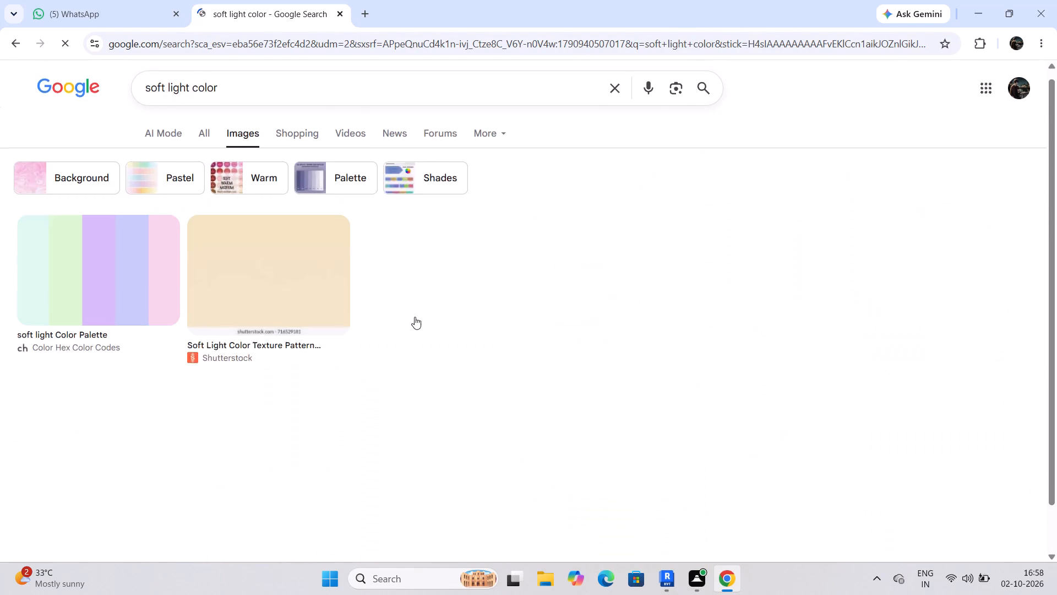
pyautogui.scroll(-12, 415, 317)
pyautogui.scroll(13, 415, 323)
pyautogui.click(14, 46)
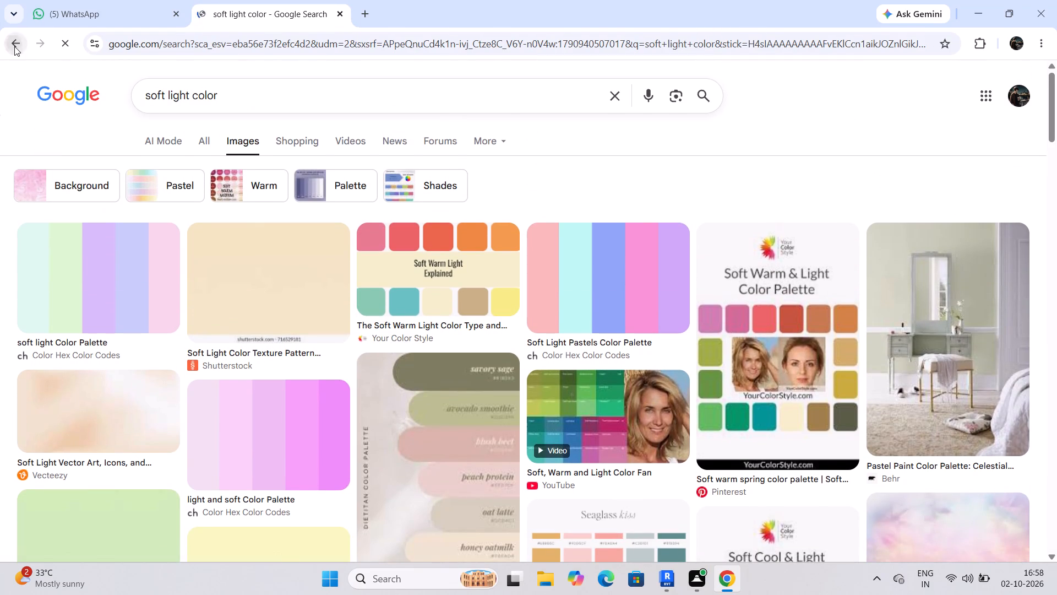
# Preview the pale yellow-and-blue watercolour background from Magnific and open its source page.
pyautogui.scroll(5, 503, 386)
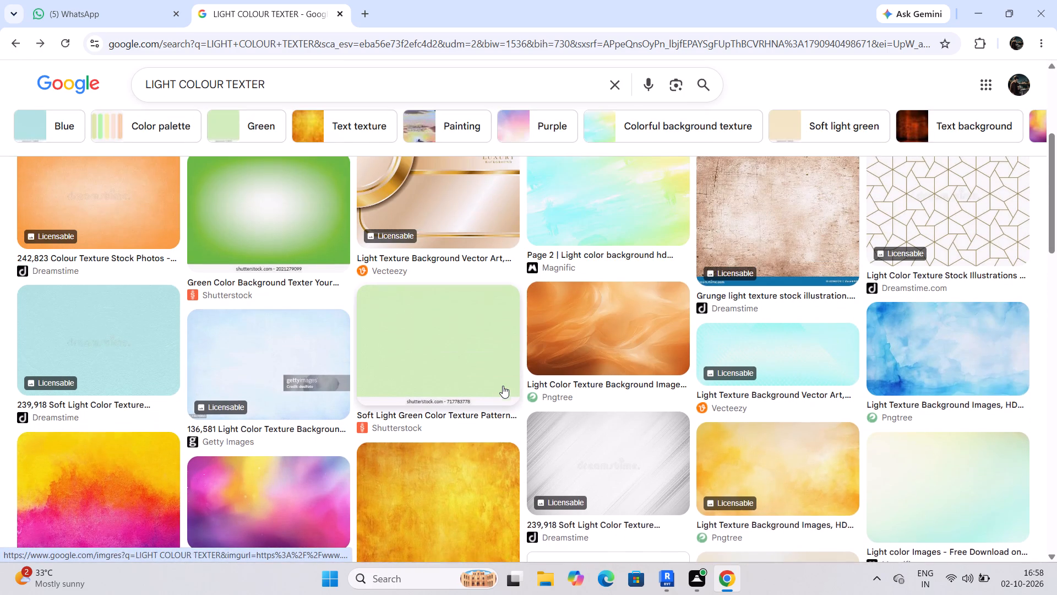
pyautogui.scroll(5, 503, 386)
pyautogui.click(288, 337)
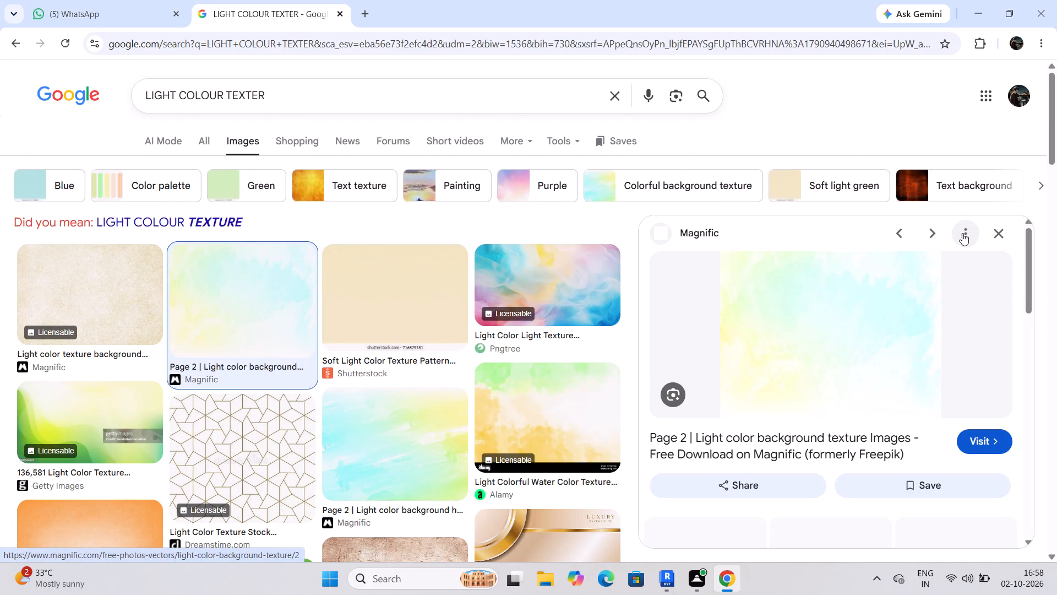
pyautogui.click(962, 232)
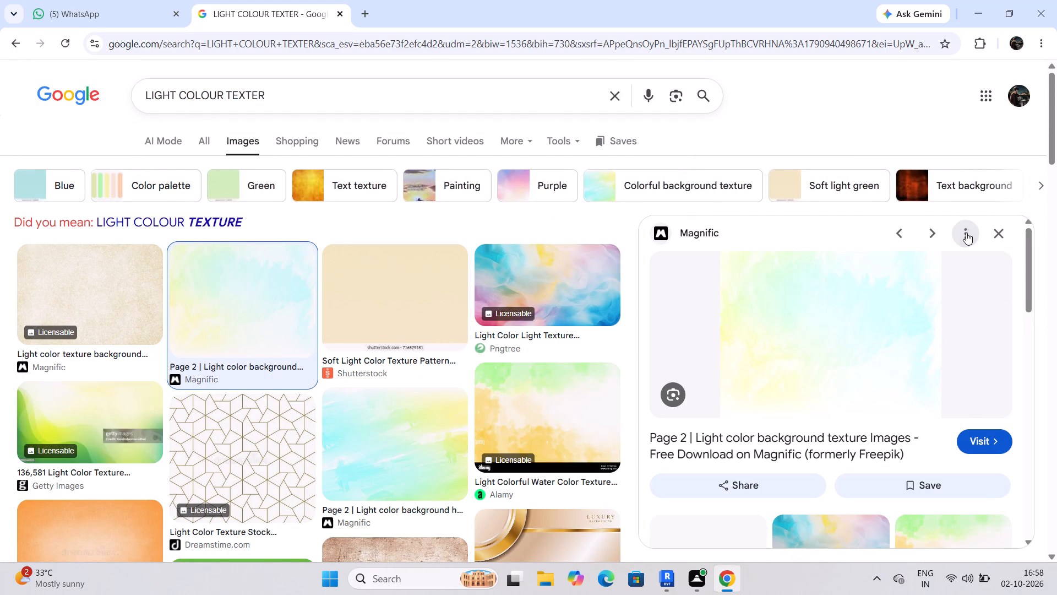
pyautogui.click(966, 232)
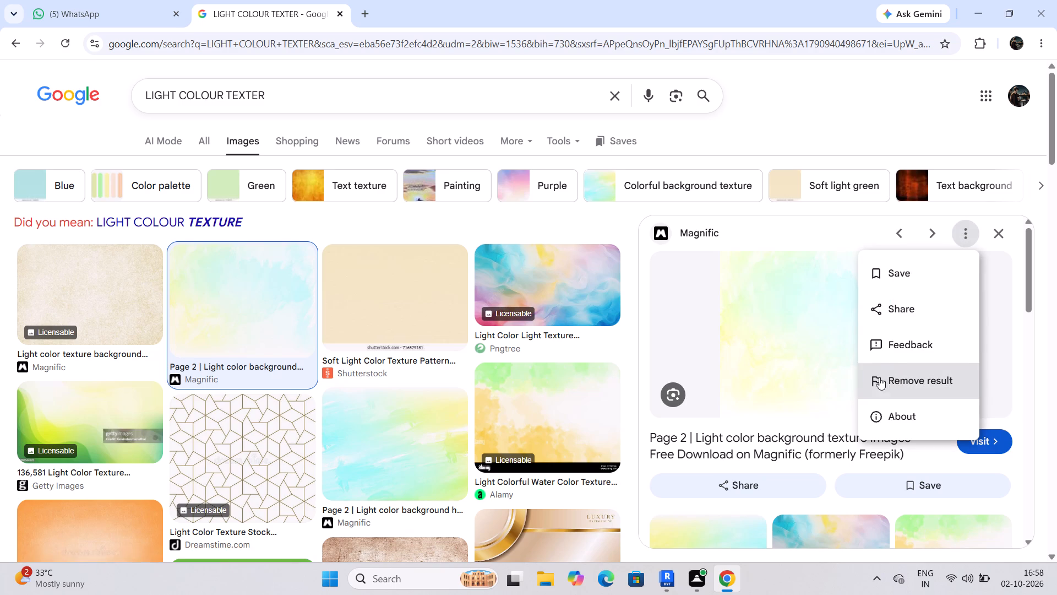
pyautogui.click(782, 335)
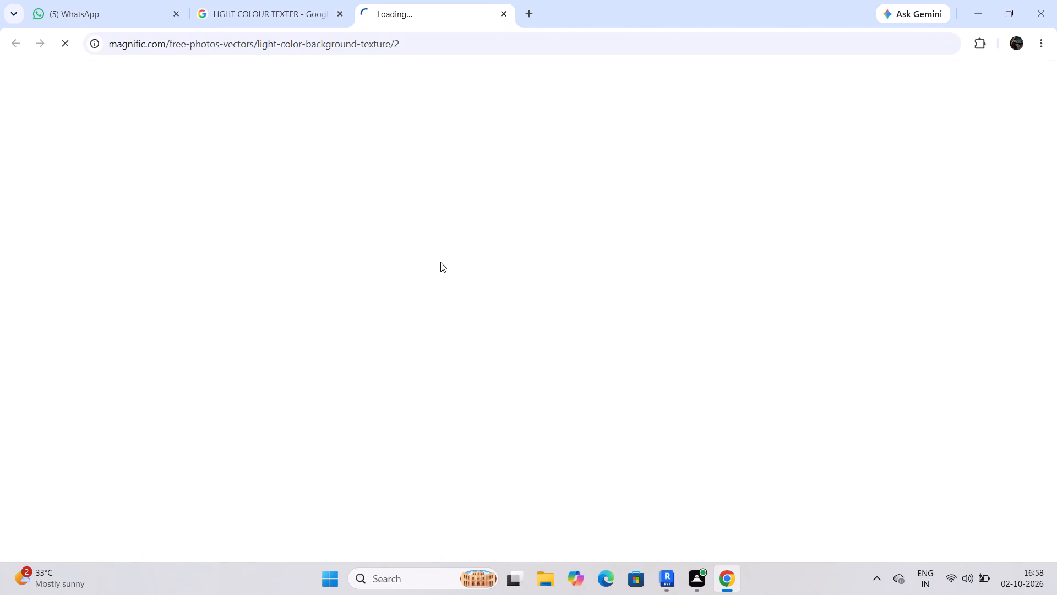
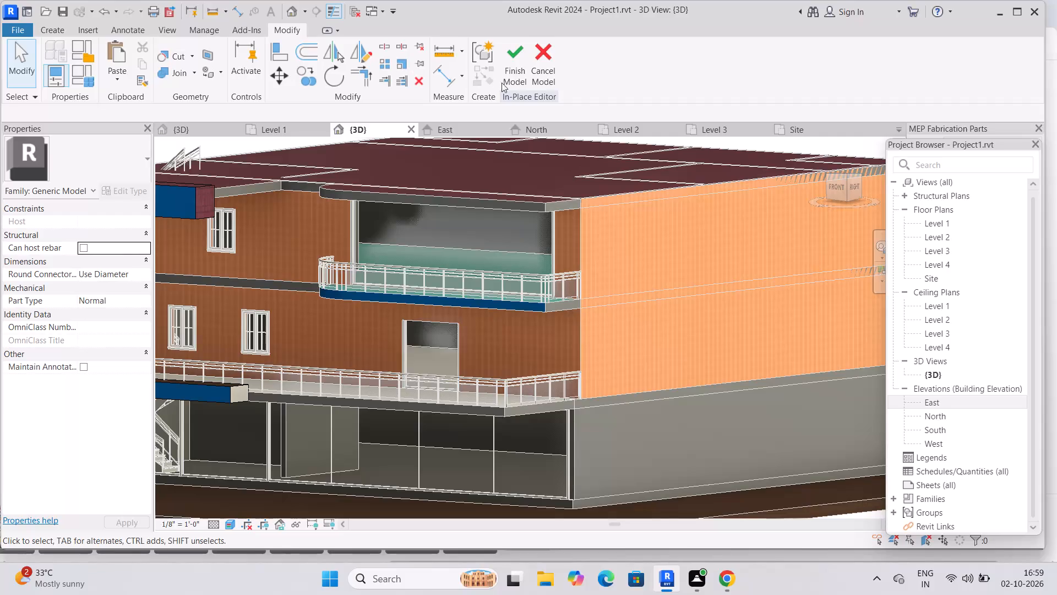
# Finish the in-place model and return to the project.
pyautogui.click(523, 71)
# Create a new project material and rename it GHT.
pyautogui.moveTo(645, 356); pyautogui.dragTo(647, 357, button='middle')
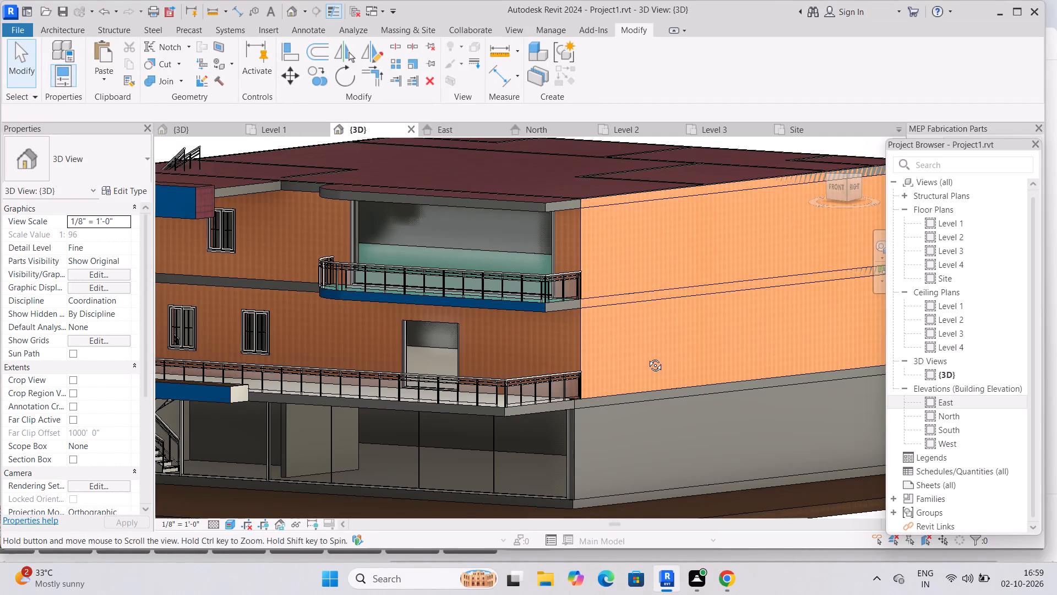
pyautogui.moveTo(647, 357); pyautogui.dragTo(664, 370, button='middle')
pyautogui.moveTo(616, 381); pyautogui.dragTo(642, 385, button='middle')
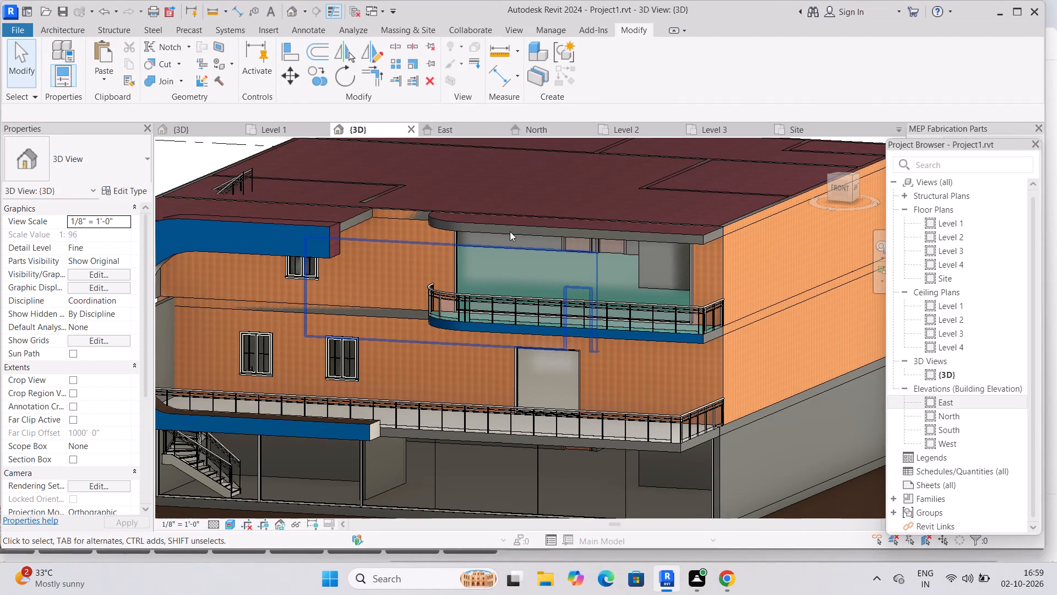
pyautogui.press('p')
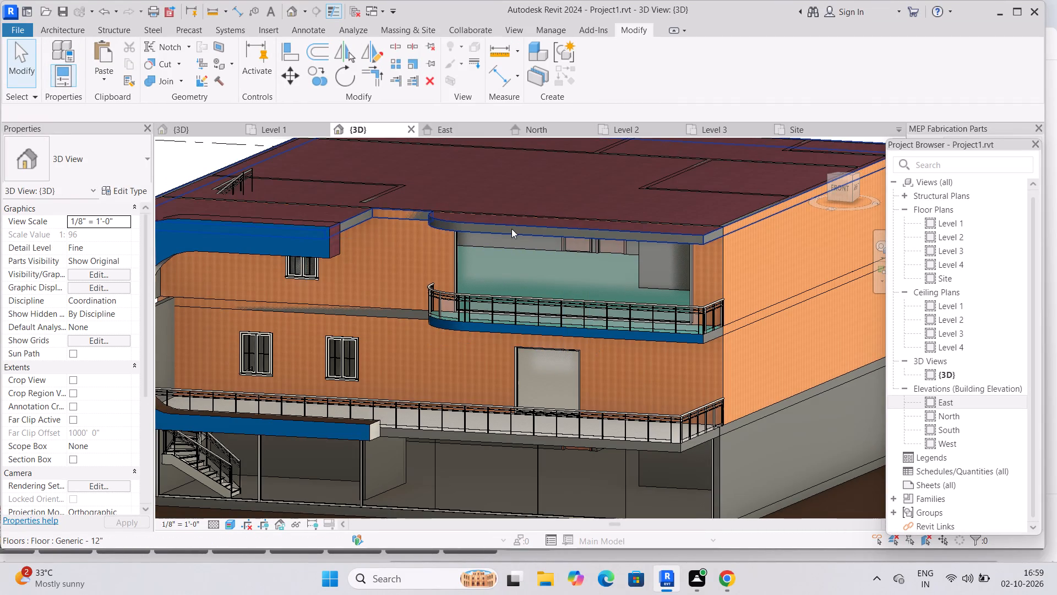
pyautogui.click(562, 33)
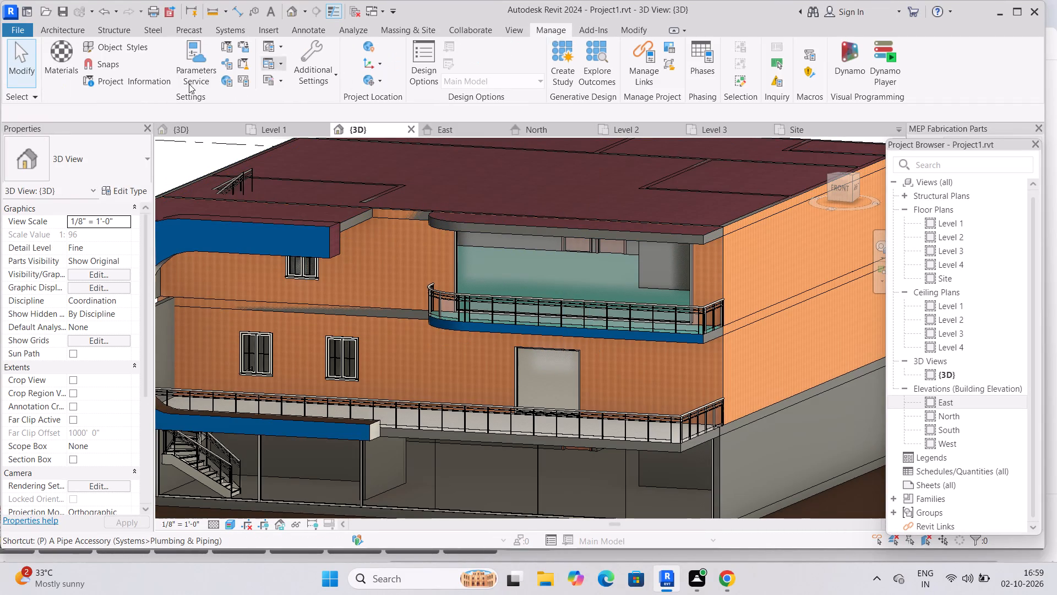
pyautogui.click(62, 69)
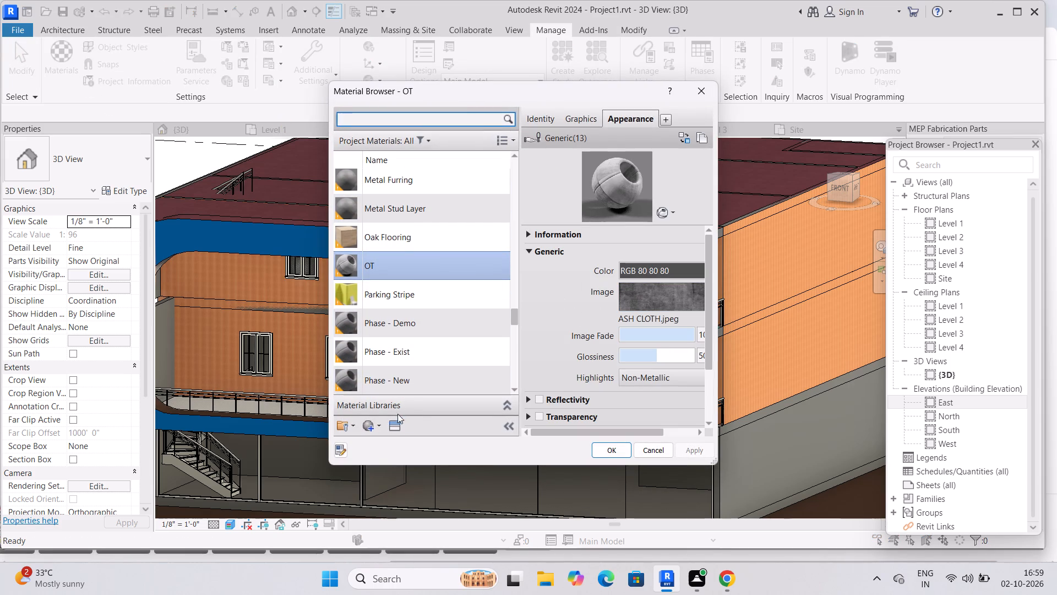
pyautogui.click(378, 426)
pyautogui.click(382, 442)
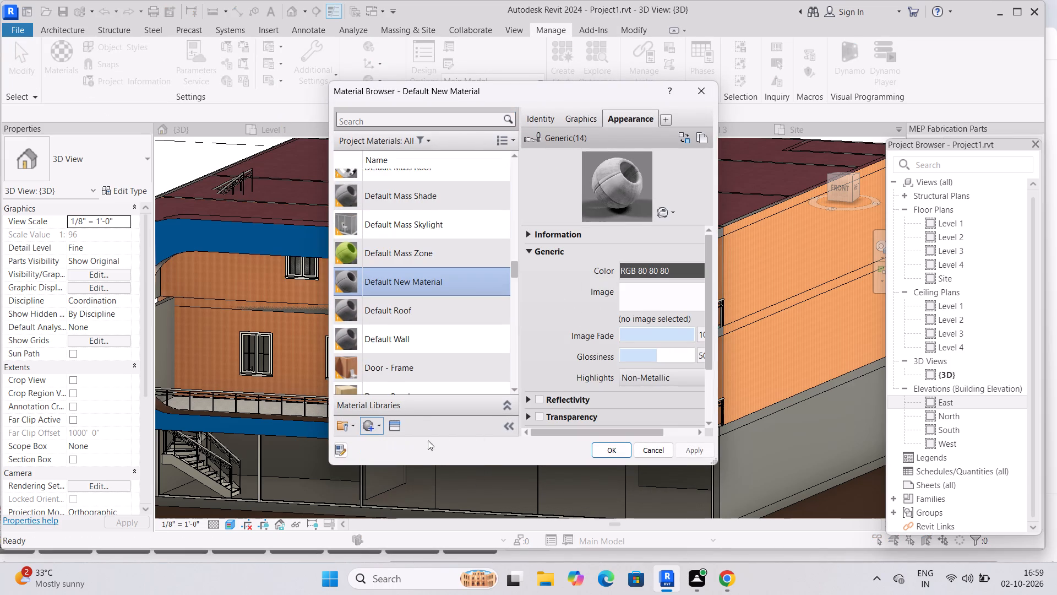
pyautogui.rightClick(423, 263)
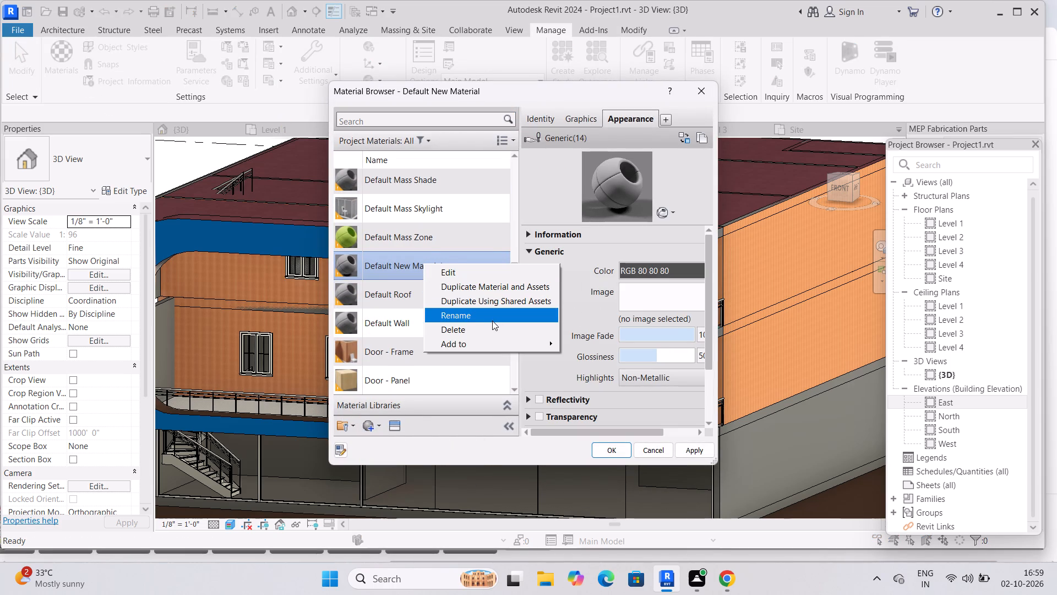
pyautogui.click(492, 321)
pyautogui.write('GHT')
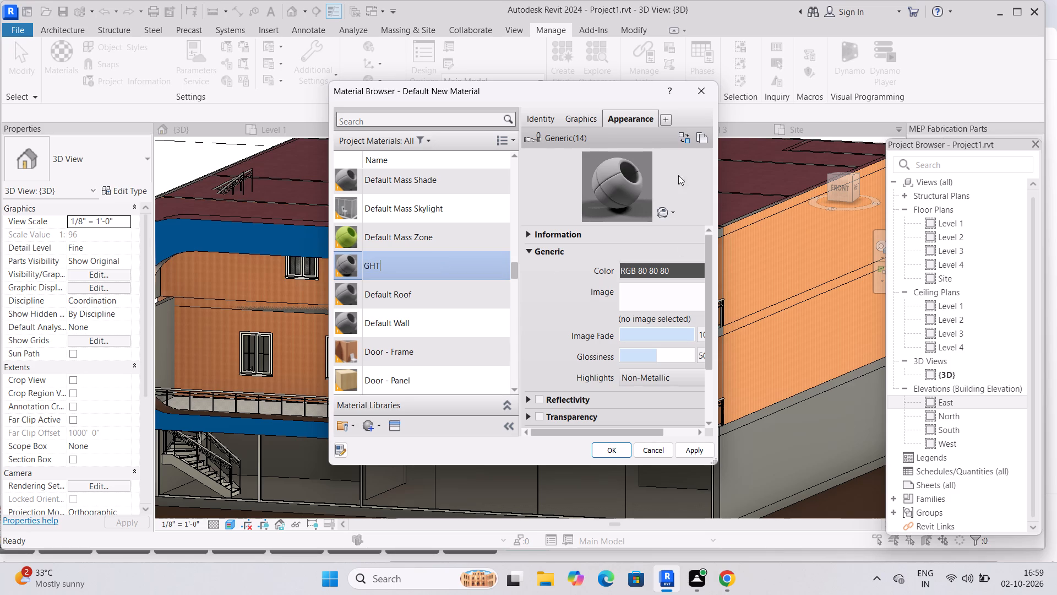
# Open the appearance colour of the GHT material for editing.
pyautogui.click(651, 272)
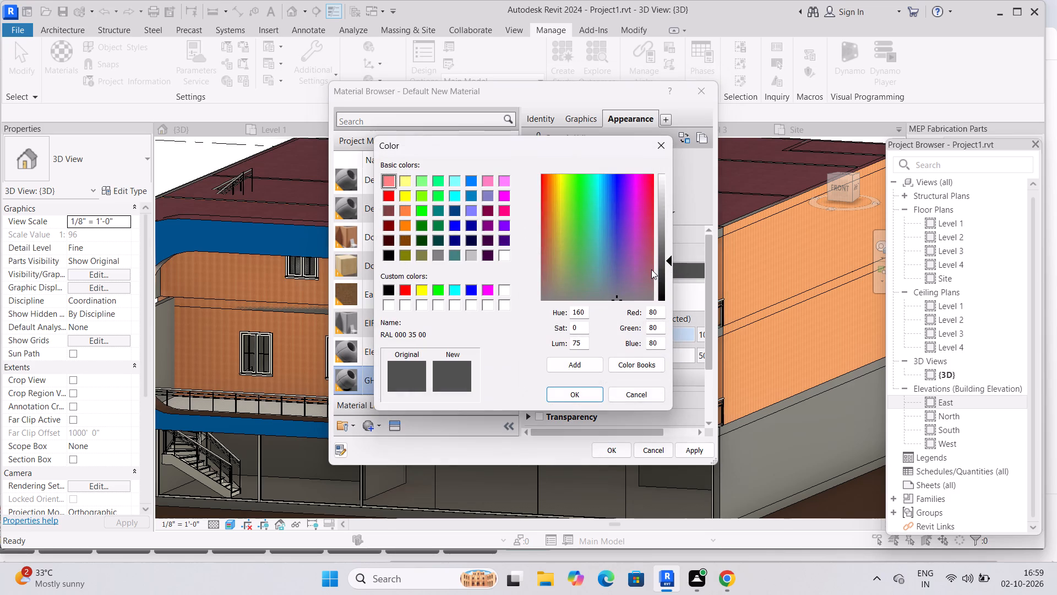
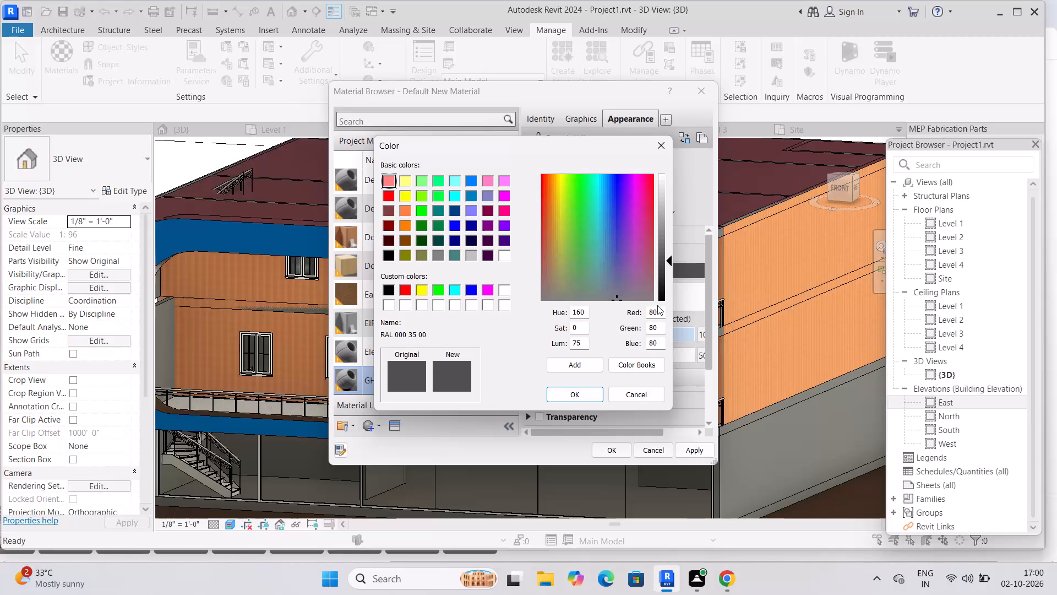
# Set the GHT material's appearance colour to RGB 29, 53, 87 and save the material.
pyautogui.click(657, 305)
pyautogui.click(657, 311)
pyautogui.press('BackSpace')
pyautogui.press('BackSpace')
pyautogui.press('BackSpace')
pyautogui.press('BackSpace')
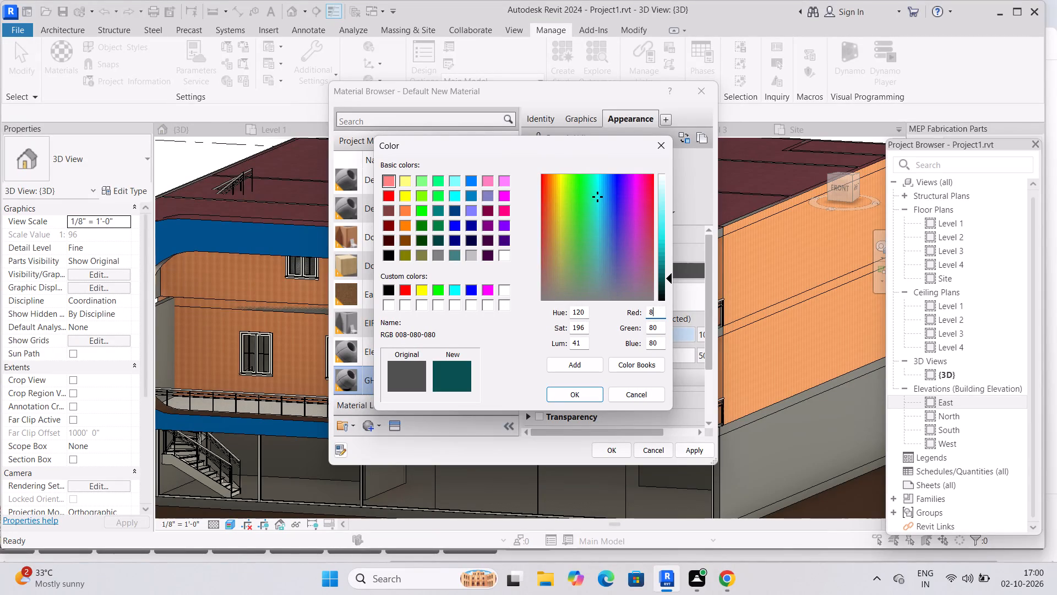
pyautogui.write('29')
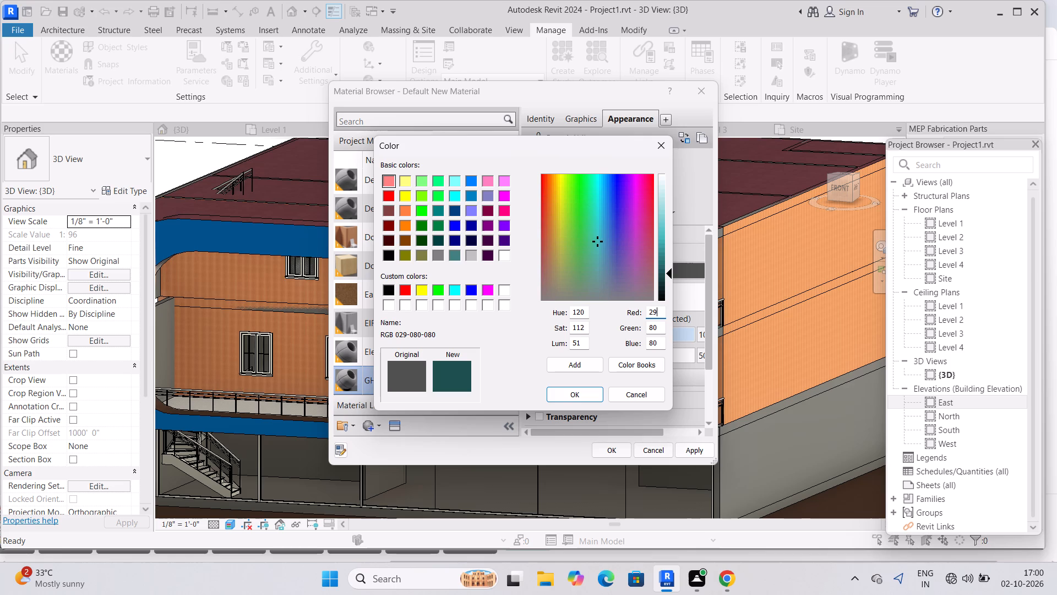
pyautogui.click(661, 326)
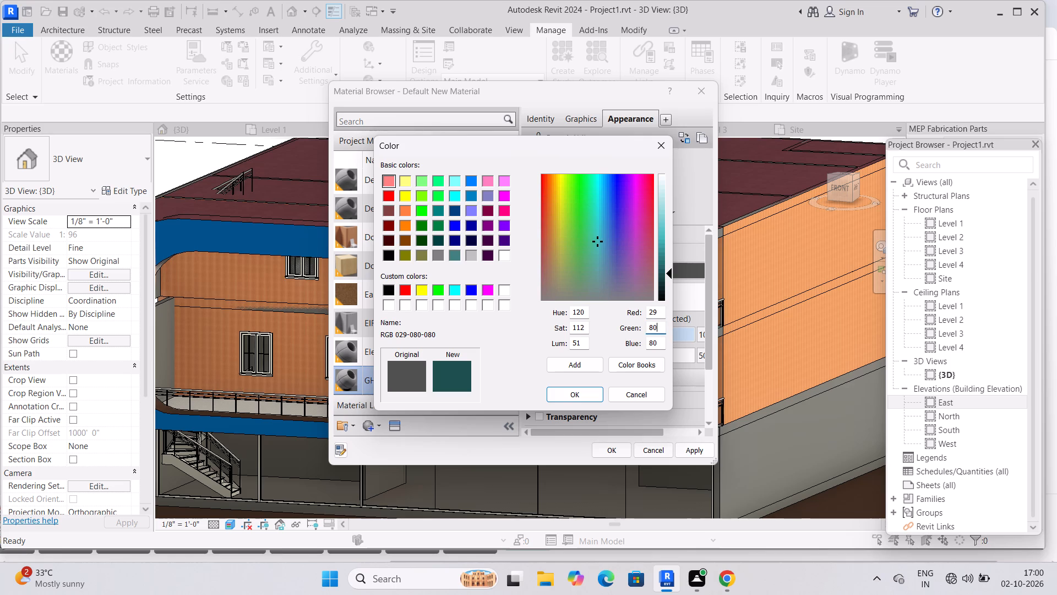
pyautogui.press('BackSpace')
pyautogui.press('BackSpace')
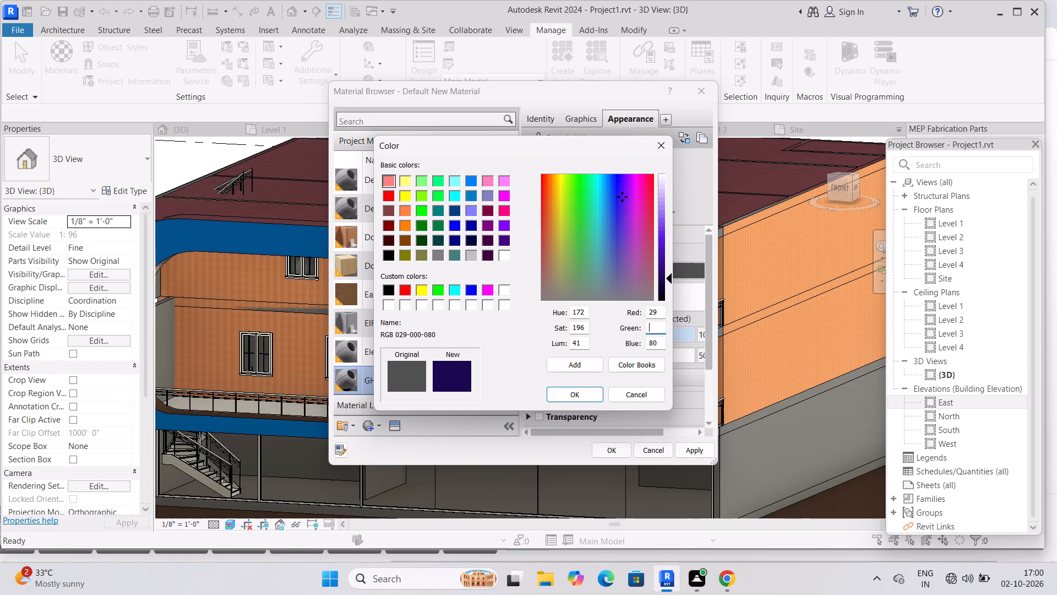
pyautogui.write('53')
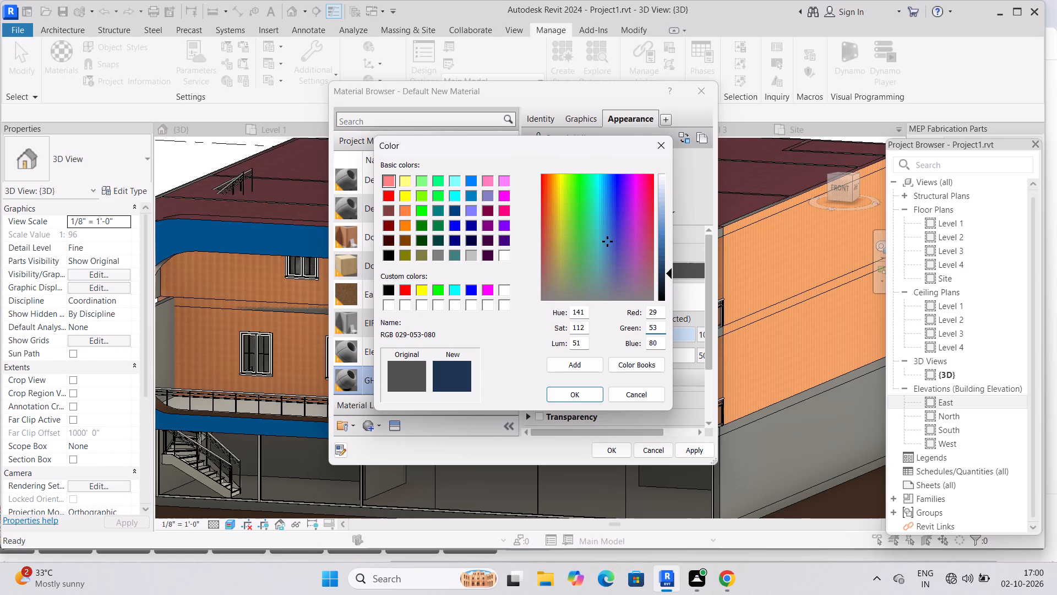
pyautogui.click(657, 340)
pyautogui.press('BackSpace')
pyautogui.press('BackSpace')
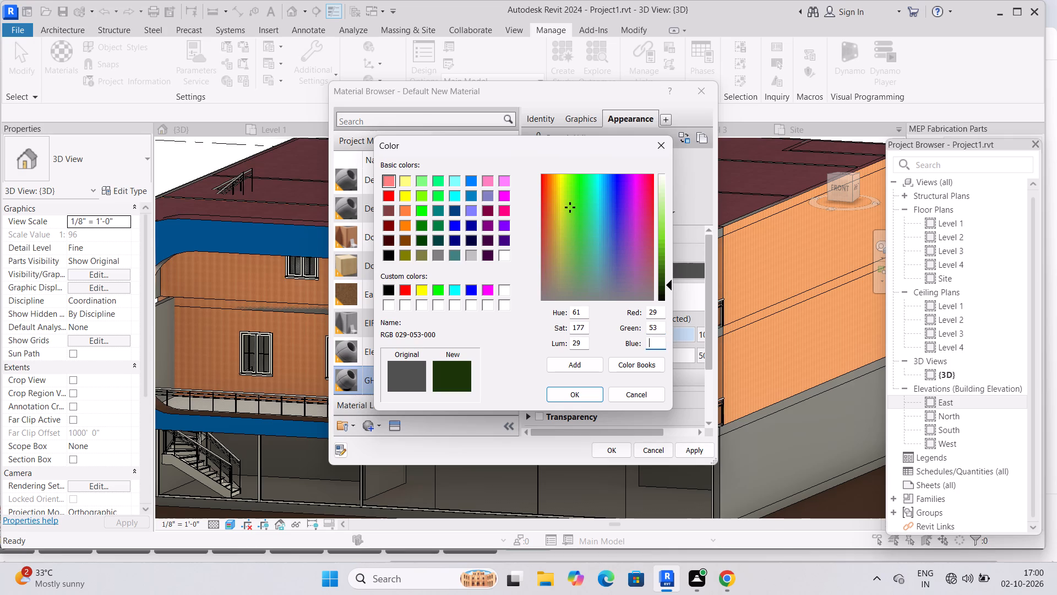
pyautogui.write('87')
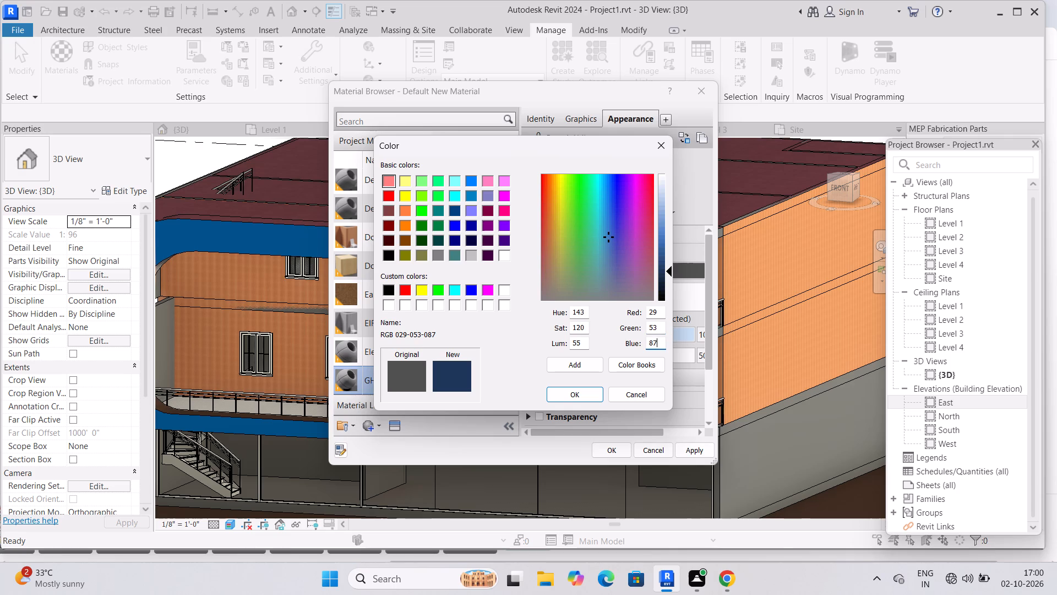
pyautogui.click(587, 394)
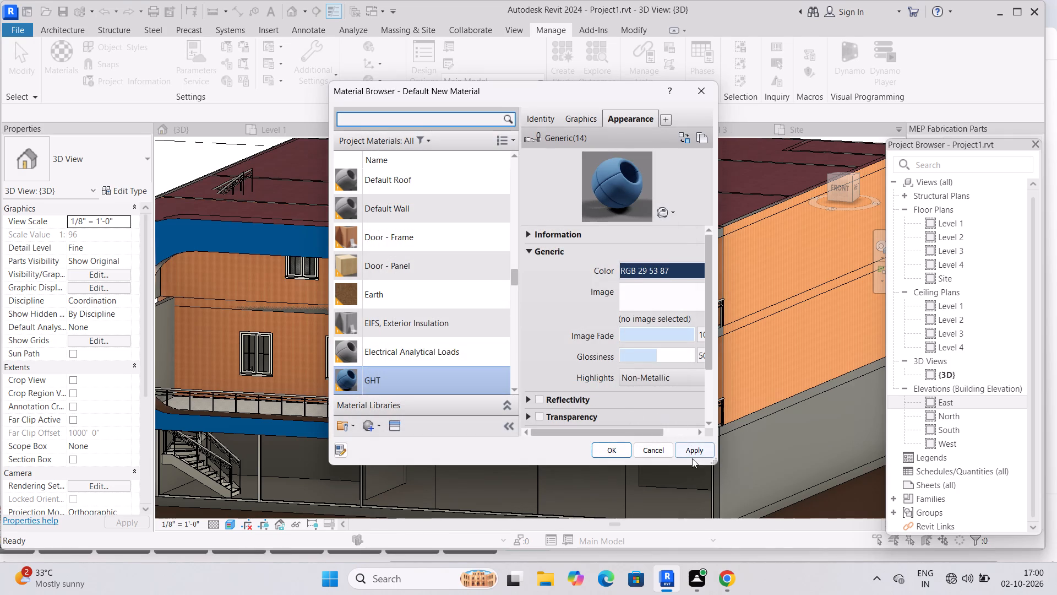
pyautogui.click(693, 448)
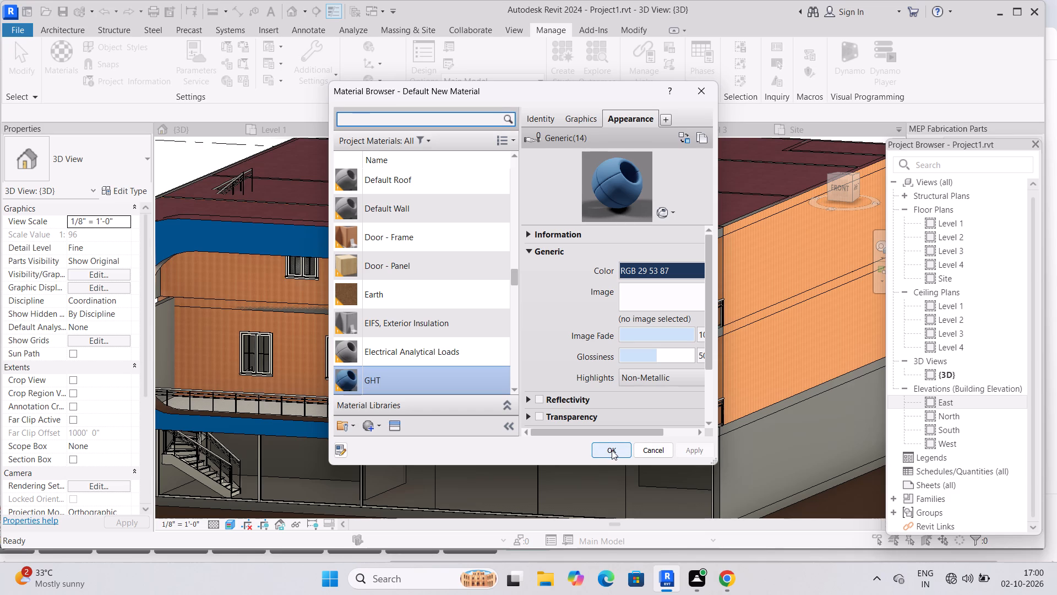
pyautogui.click(612, 450)
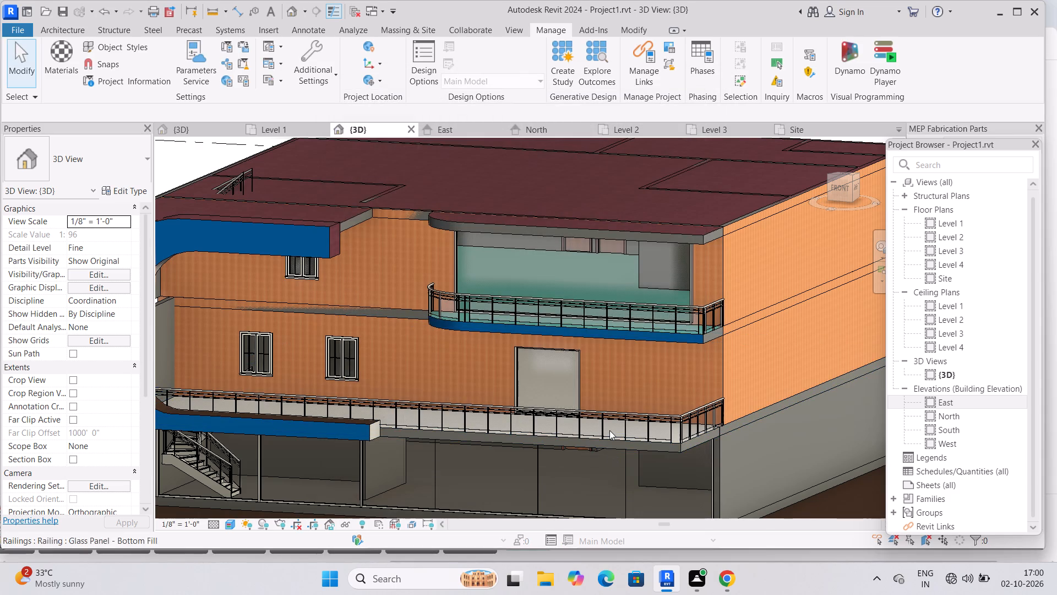
# Paint the two upper-storey front walls of the building with the GHT material.
pyautogui.write('PT')
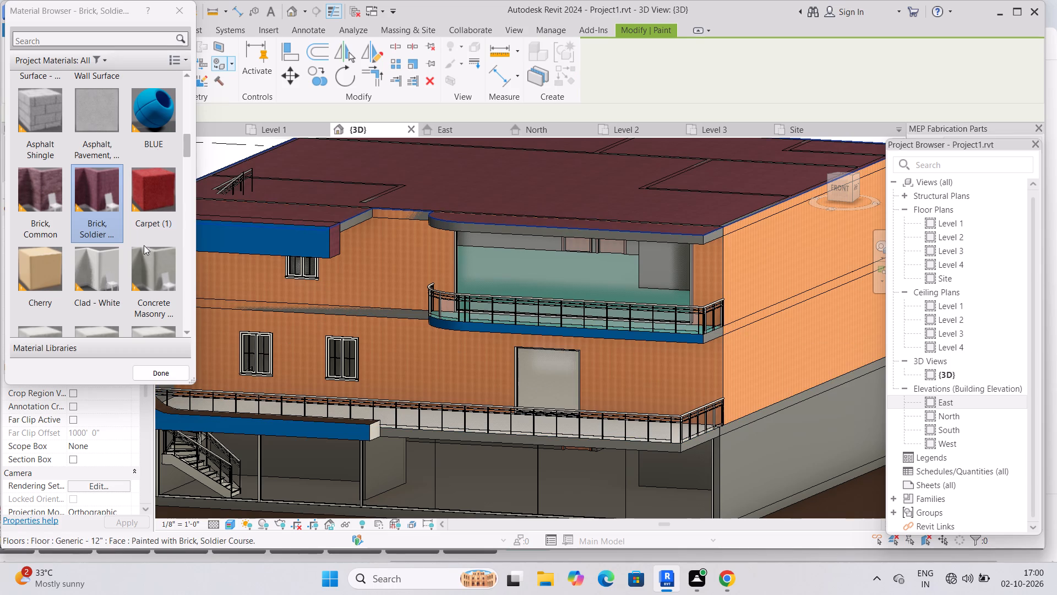
pyautogui.scroll(-3, 144, 245)
pyautogui.click(107, 273)
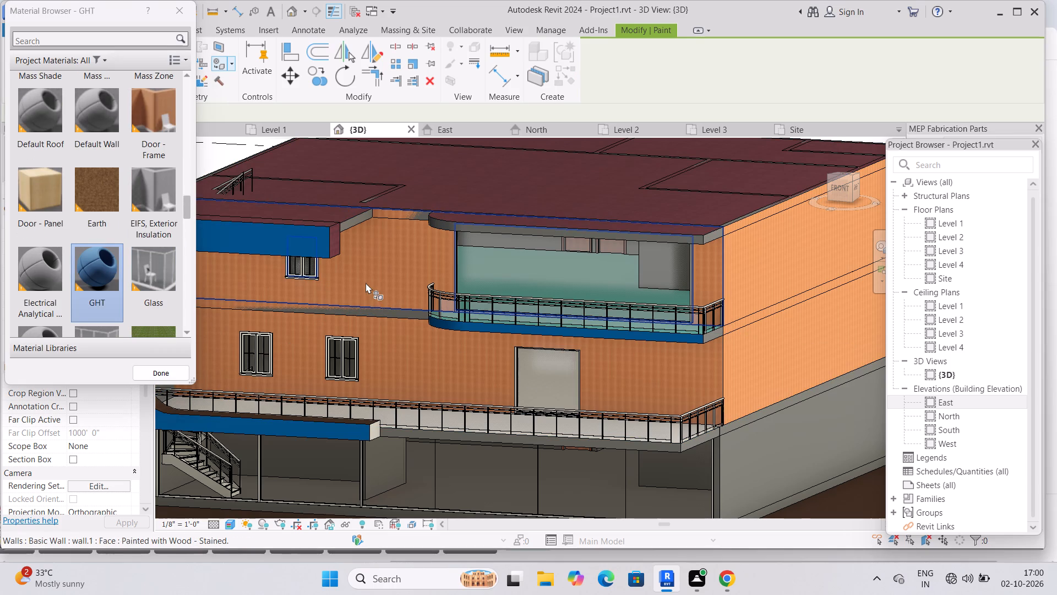
pyautogui.click(372, 278)
pyautogui.click(415, 372)
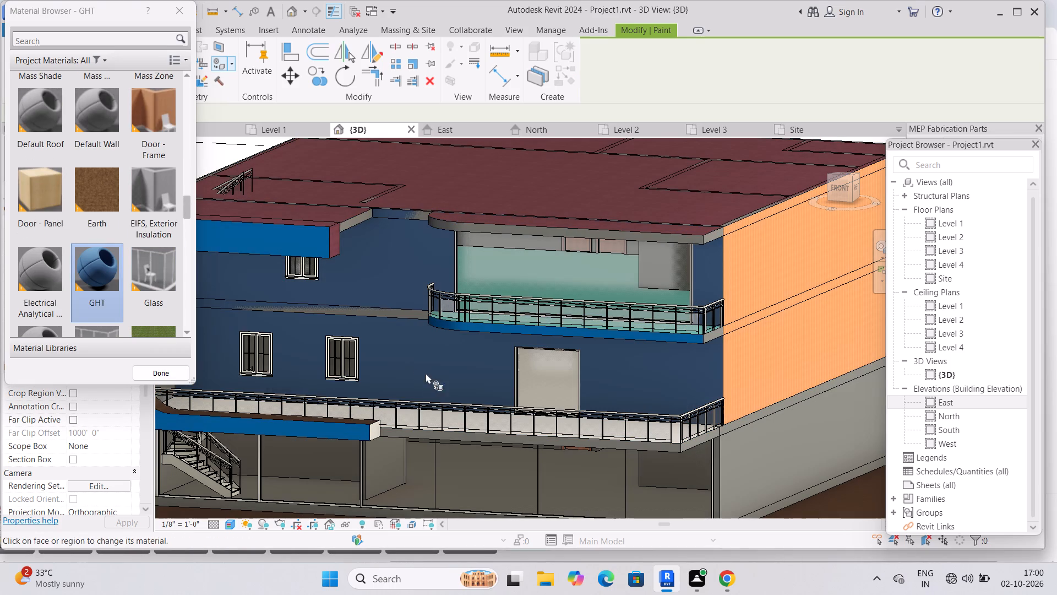
# Paint the upper-storey side walls next to the C-shaped facade with the GHT material.
pyautogui.moveTo(732, 371); pyautogui.dragTo(724, 338, button='middle')
pyautogui.moveTo(484, 437); pyautogui.dragTo(511, 444, button='middle')
pyautogui.keyDown('shift'); pyautogui.moveTo(466, 410); pyautogui.dragTo(548, 426, button='middle'); pyautogui.keyUp('shift')
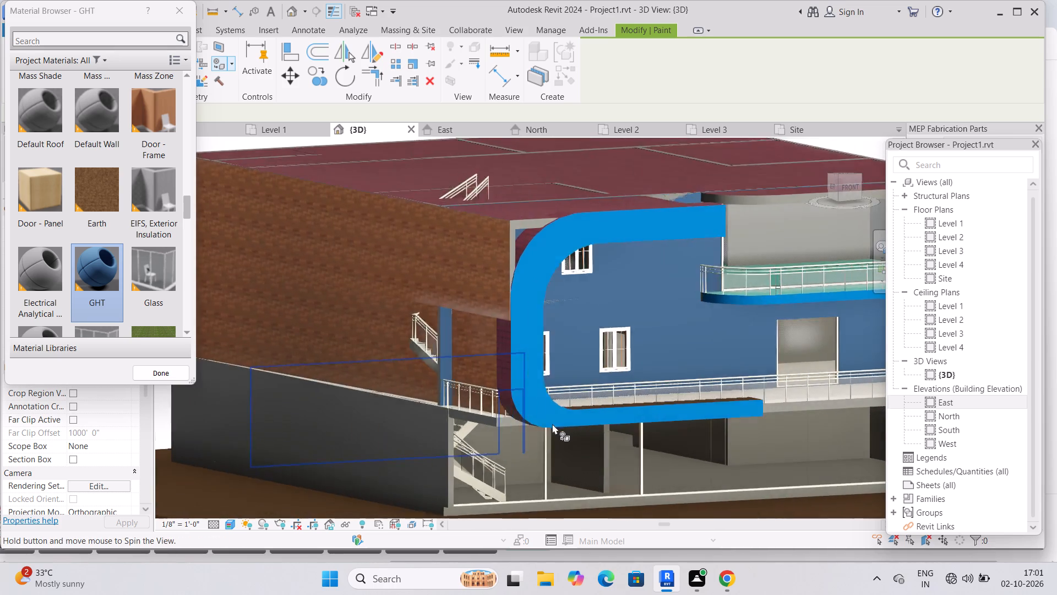
pyautogui.click(482, 279)
pyautogui.click(468, 332)
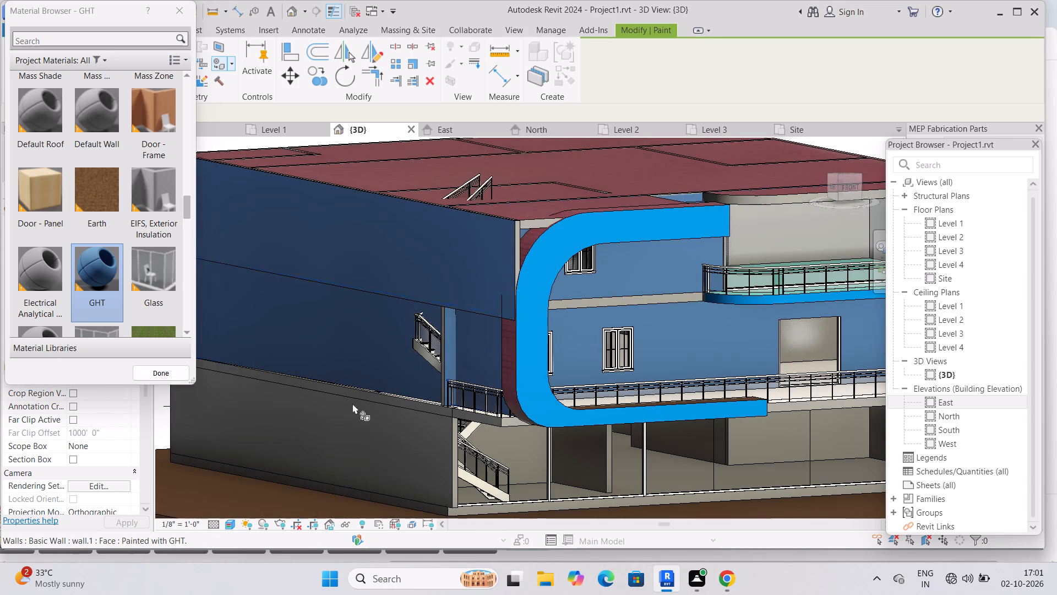
# Apply GHT to the ground-storey side wall and the top face of the long balcony's floor slab, and finish painting.
pyautogui.click(374, 442)
pyautogui.click(433, 405)
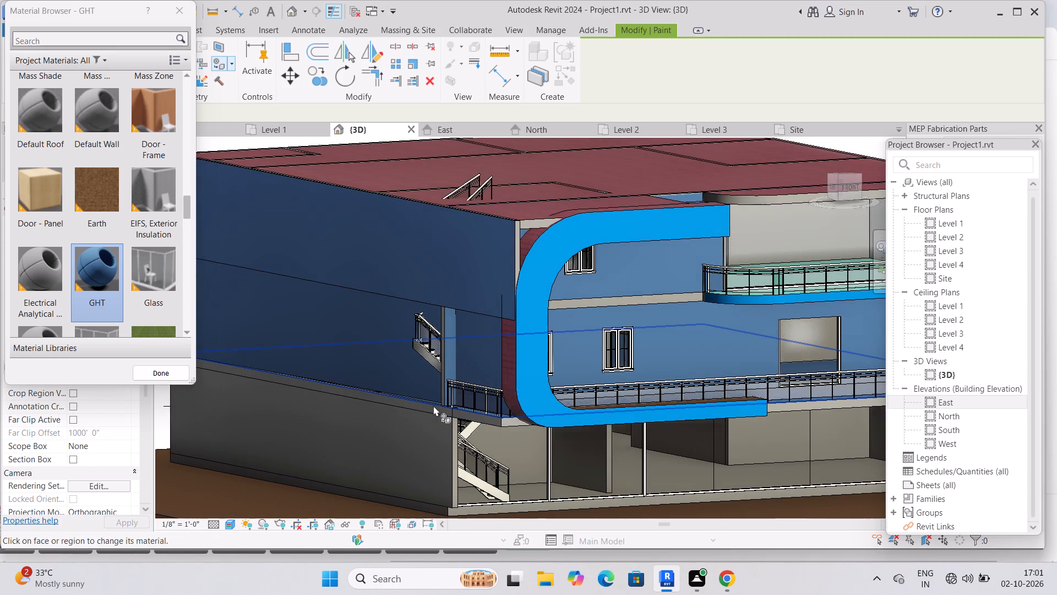
pyautogui.keyDown('shift'); pyautogui.moveTo(477, 437); pyautogui.dragTo(377, 463, button='middle'); pyautogui.keyUp('shift')
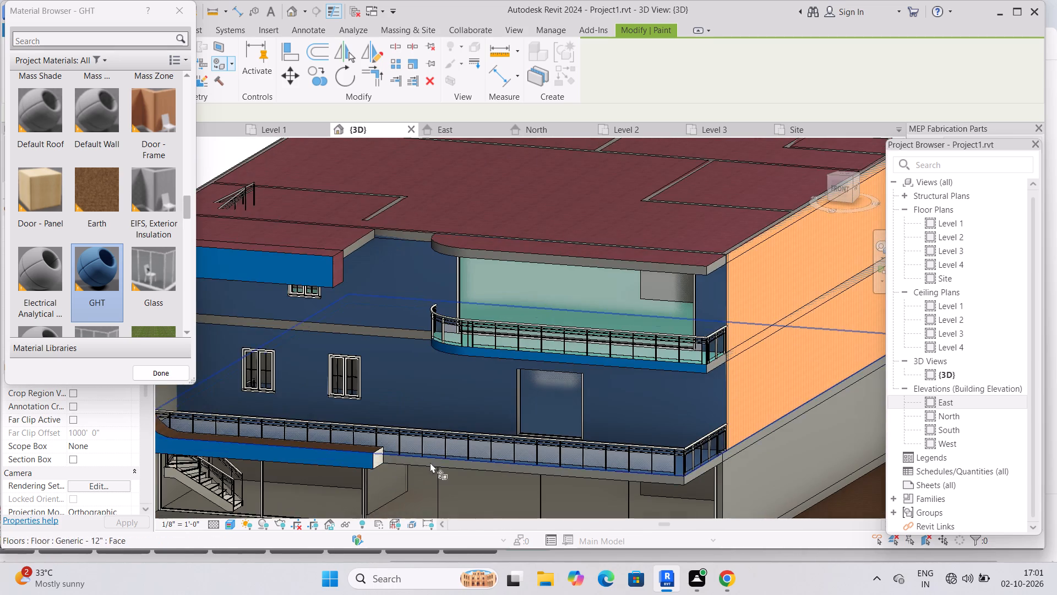
pyautogui.moveTo(445, 461); pyautogui.dragTo(449, 467, button='middle')
pyautogui.moveTo(536, 447); pyautogui.dragTo(443, 378, button='middle')
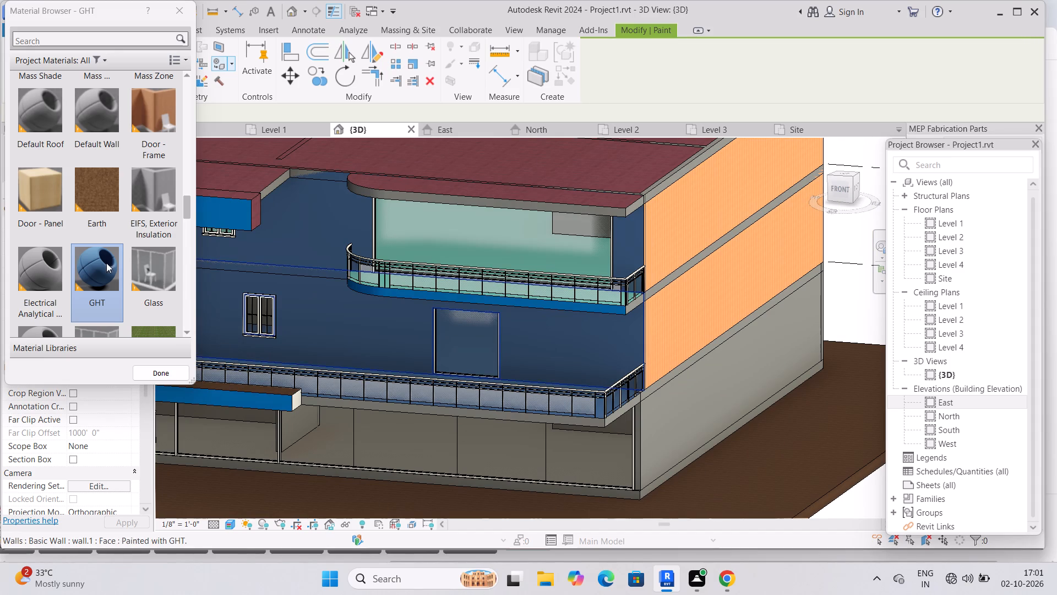
pyautogui.moveTo(519, 406); pyautogui.dragTo(505, 455, button='middle')
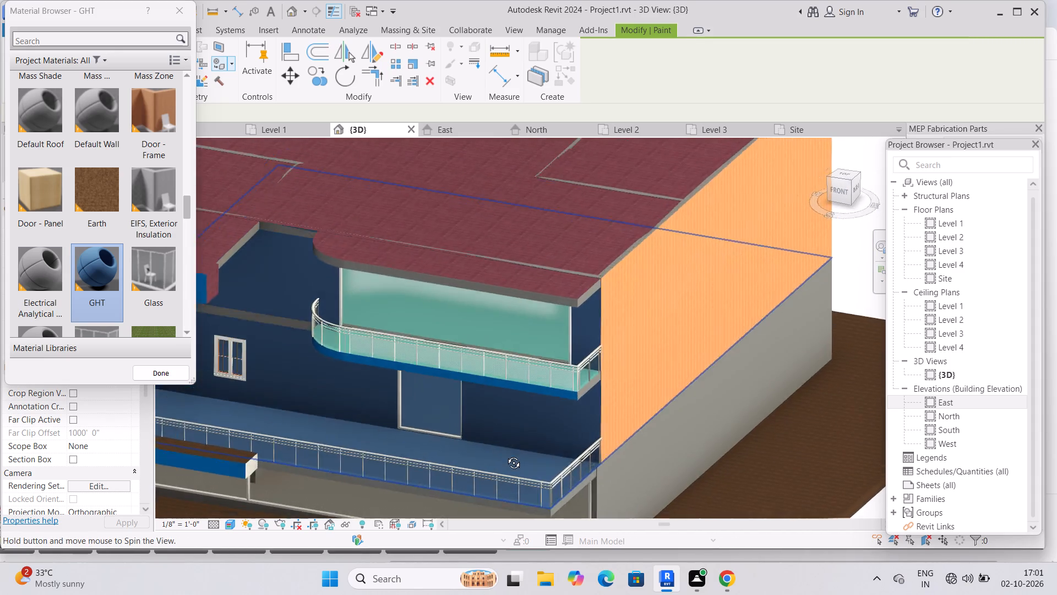
pyautogui.moveTo(505, 455); pyautogui.dragTo(505, 472, button='middle')
pyautogui.moveTo(508, 442); pyautogui.dragTo(492, 328, button='middle')
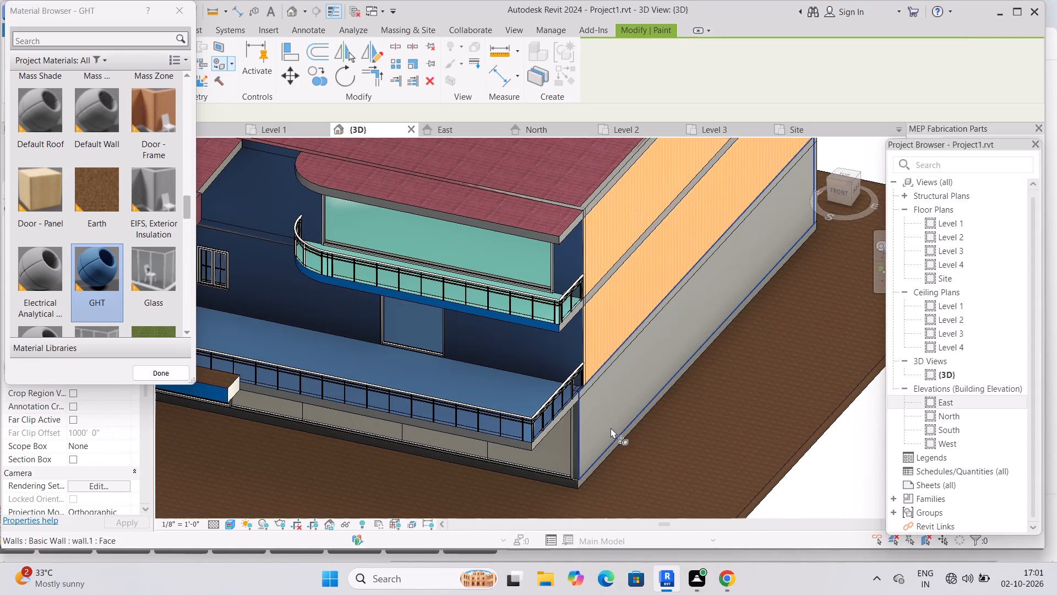
pyautogui.click(180, 9)
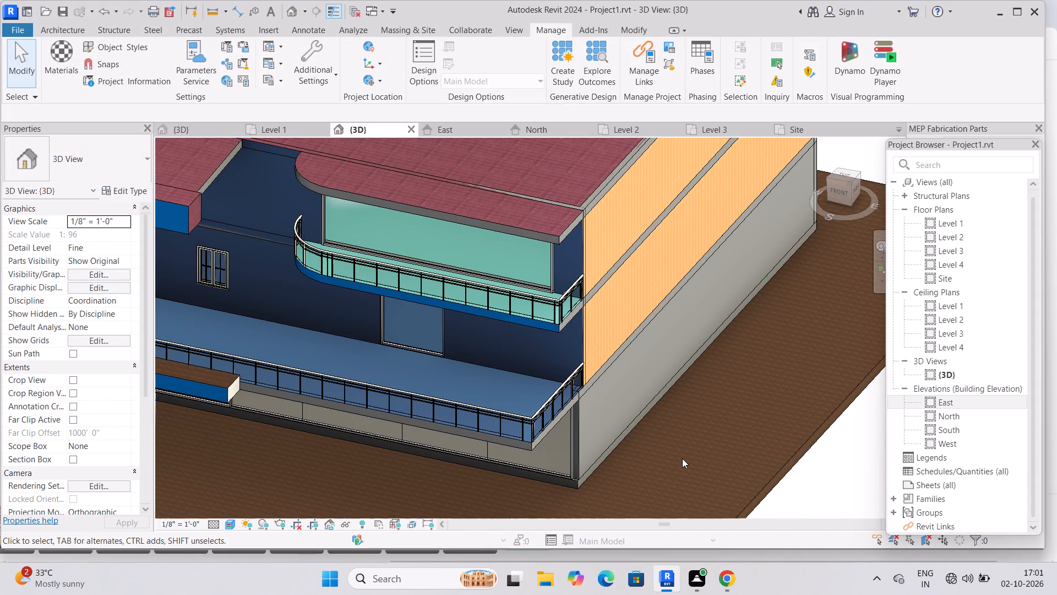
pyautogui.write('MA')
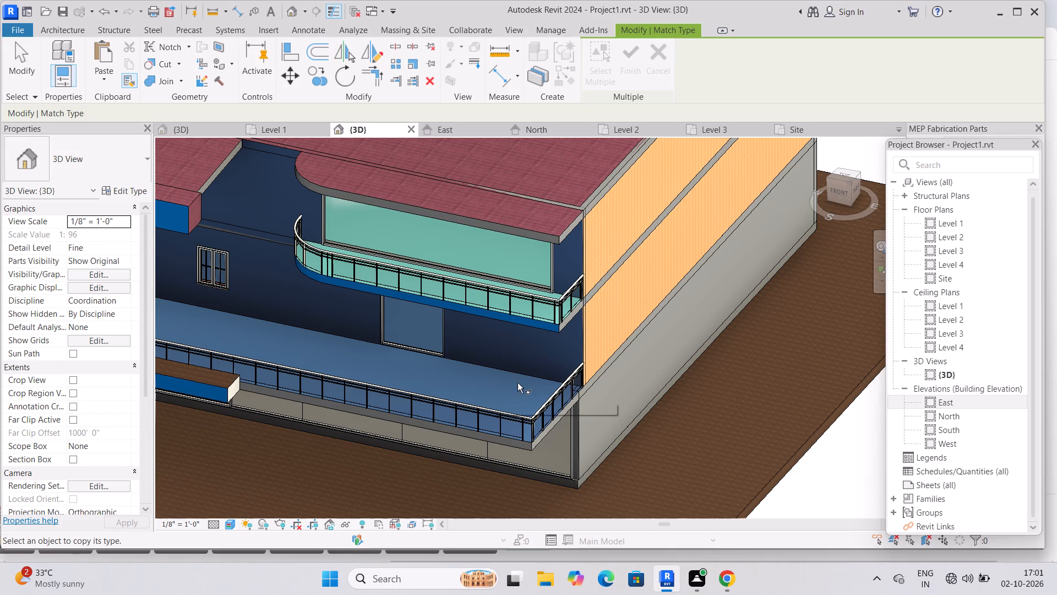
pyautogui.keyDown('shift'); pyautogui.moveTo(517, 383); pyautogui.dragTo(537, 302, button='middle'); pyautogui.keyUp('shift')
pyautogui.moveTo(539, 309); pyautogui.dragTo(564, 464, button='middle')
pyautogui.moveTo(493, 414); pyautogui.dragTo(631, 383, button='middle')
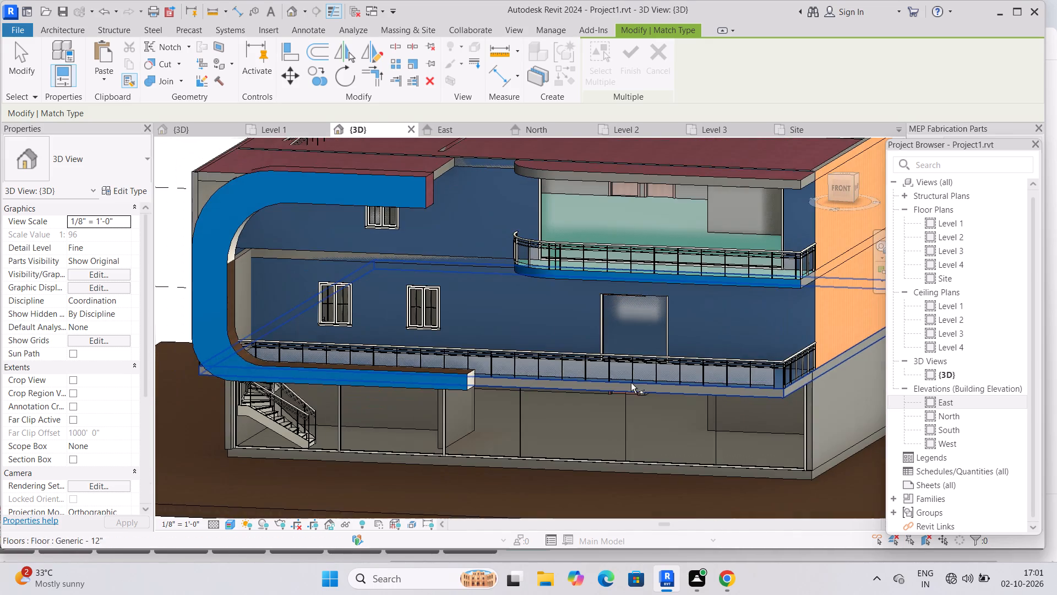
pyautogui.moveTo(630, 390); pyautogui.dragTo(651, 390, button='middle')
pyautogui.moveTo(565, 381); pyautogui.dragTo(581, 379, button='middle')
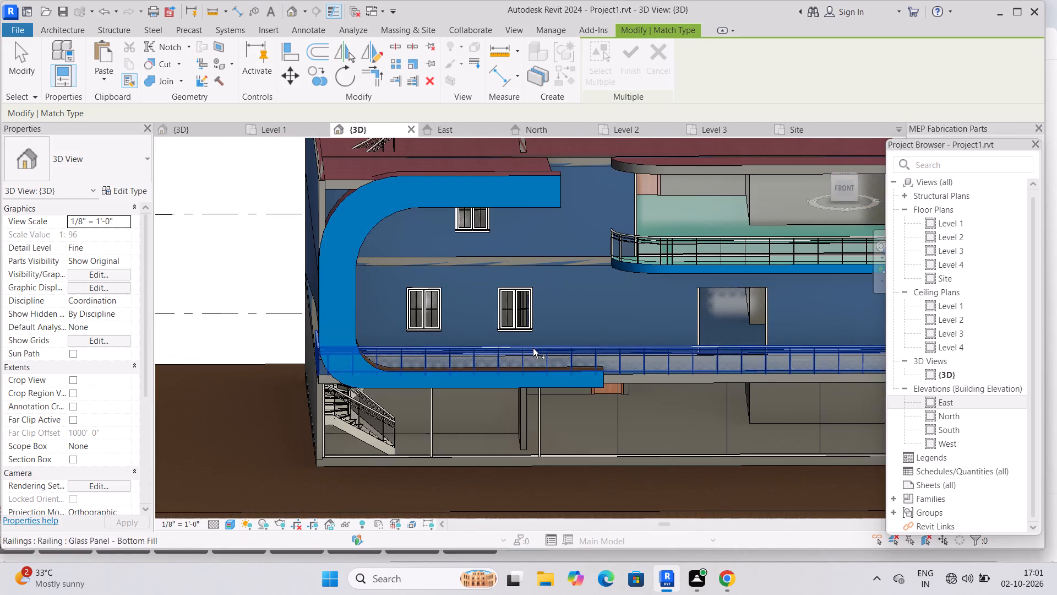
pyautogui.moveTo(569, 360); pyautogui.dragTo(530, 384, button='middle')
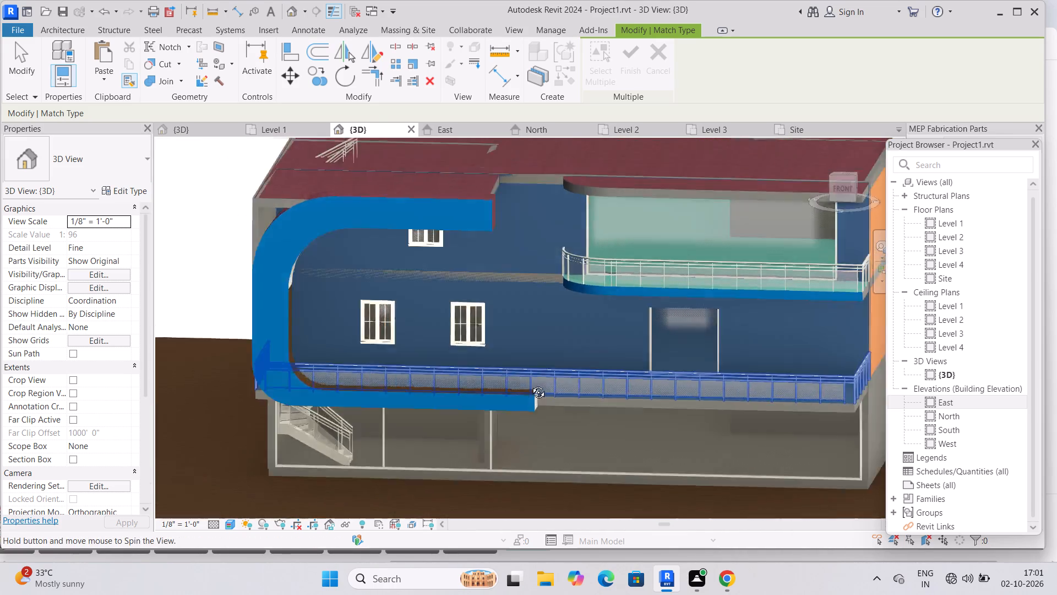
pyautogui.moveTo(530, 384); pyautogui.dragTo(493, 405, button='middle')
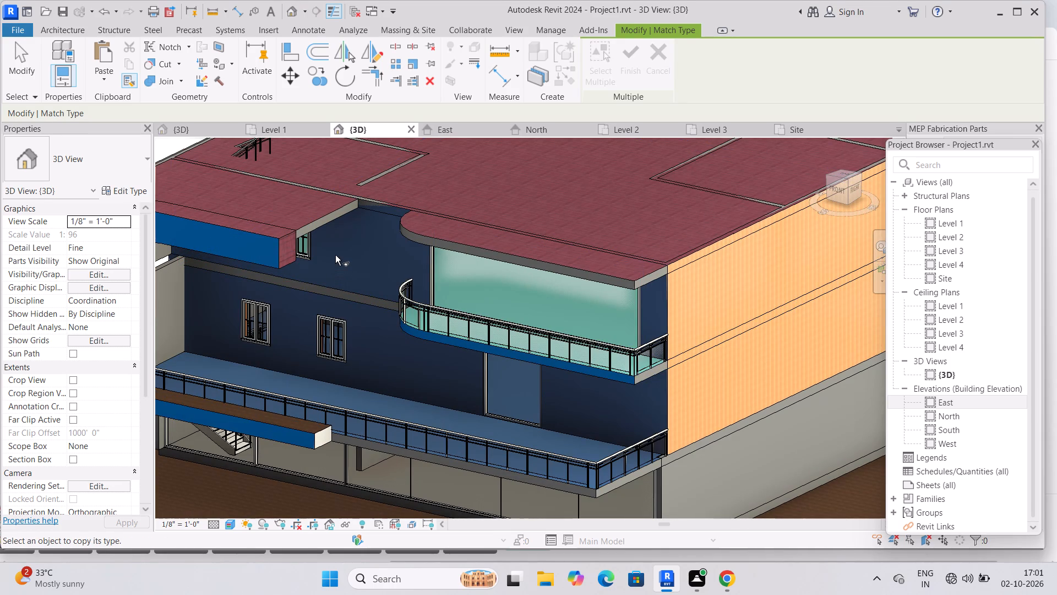
# Paint the top face of the long balcony's floor slab with the RG material and finish painting.
pyautogui.write('PT')
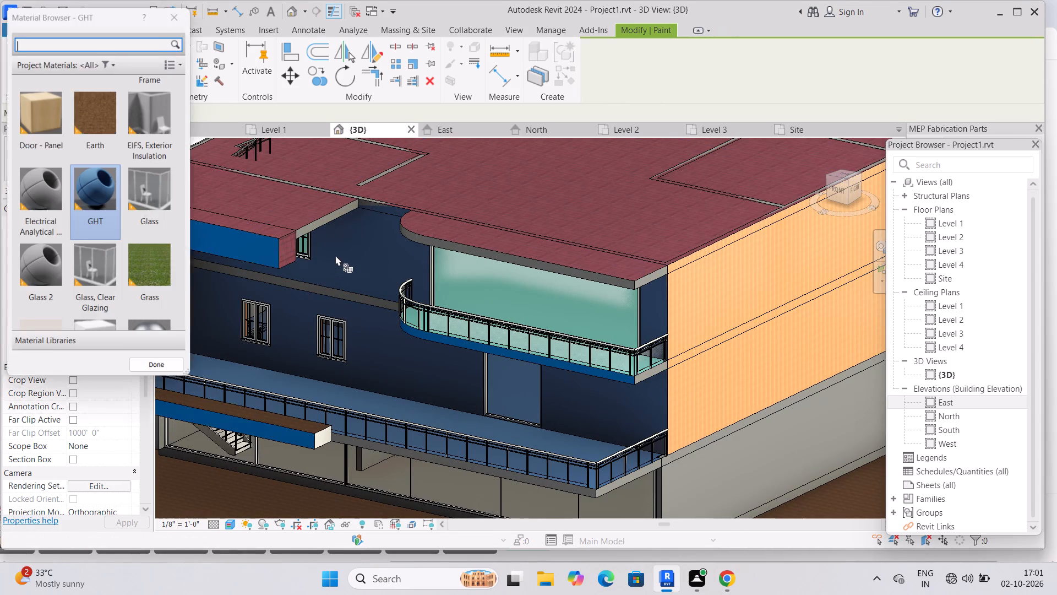
pyautogui.scroll(1, 162, 236)
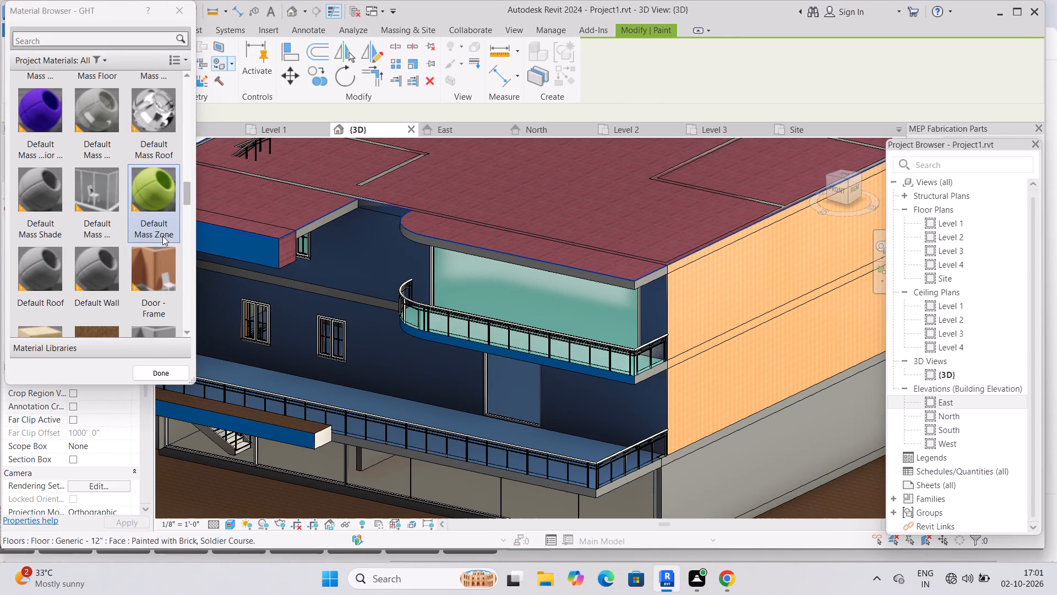
pyautogui.scroll(-7, 162, 236)
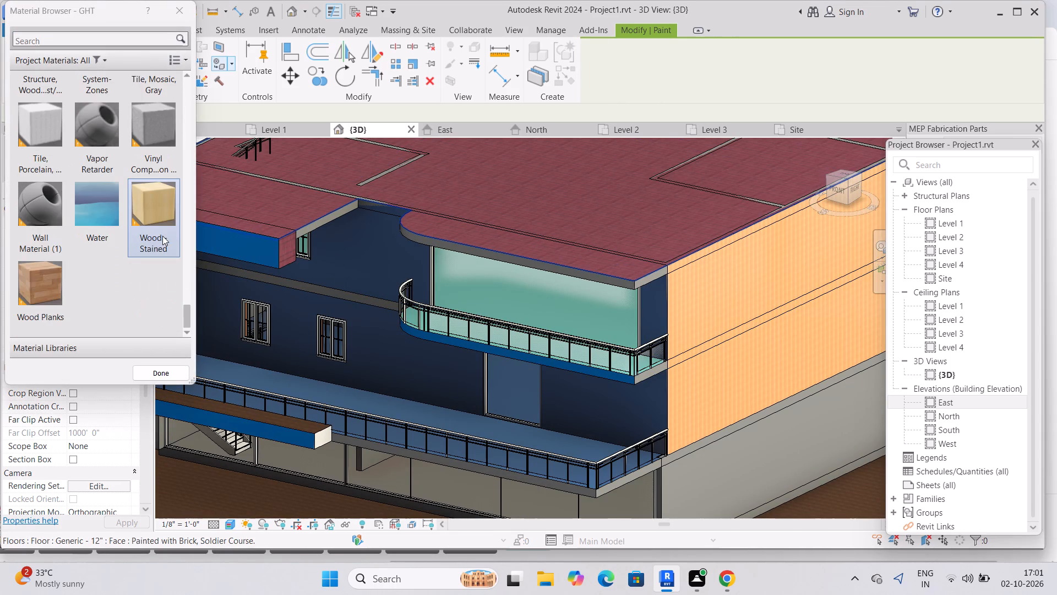
pyautogui.scroll(6, 162, 236)
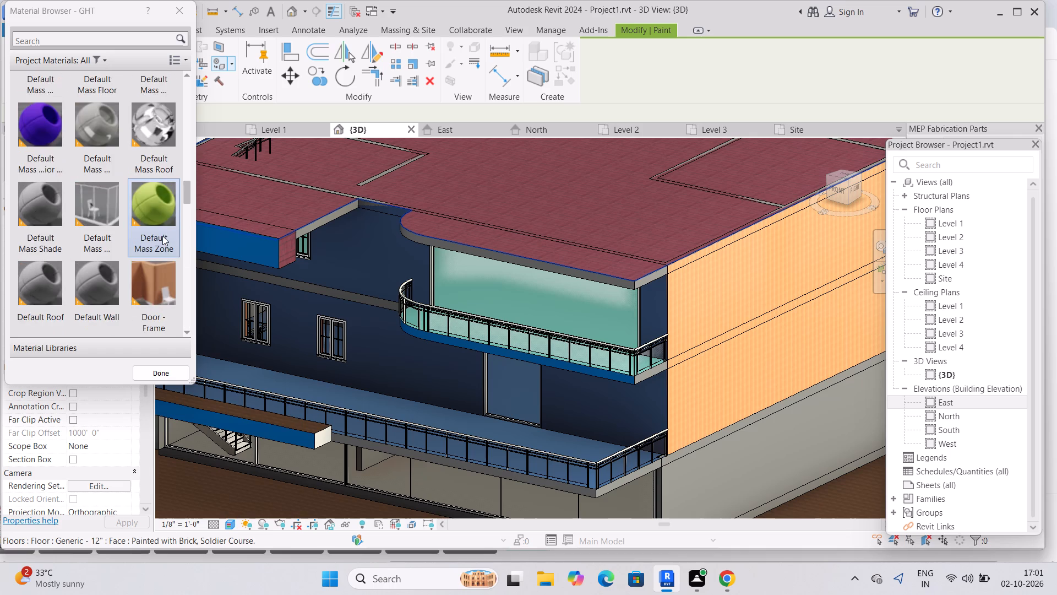
pyautogui.scroll(8, 162, 236)
pyautogui.scroll(-4, 162, 236)
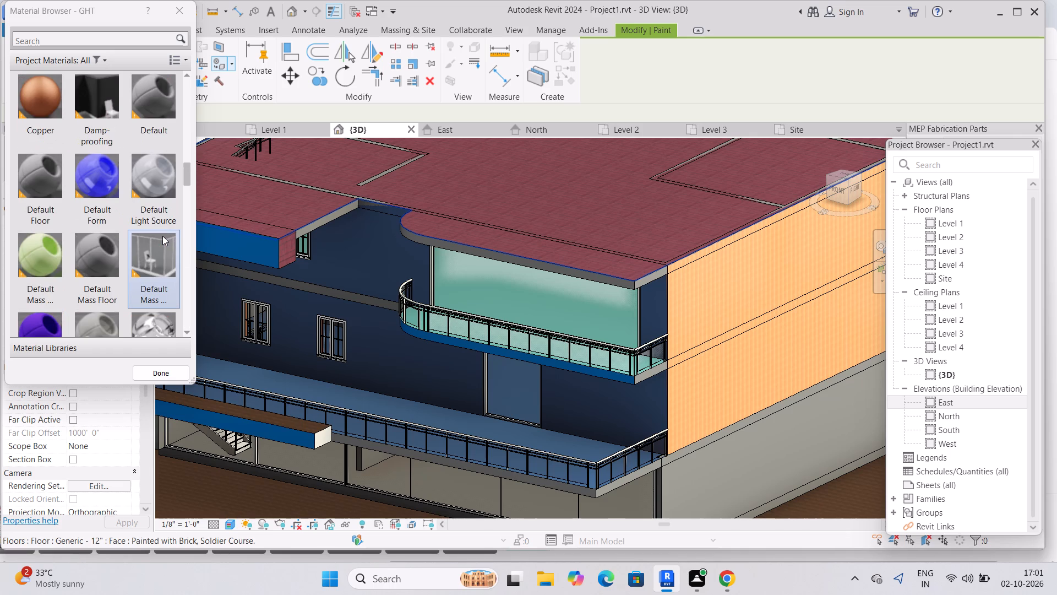
pyautogui.scroll(-5, 162, 236)
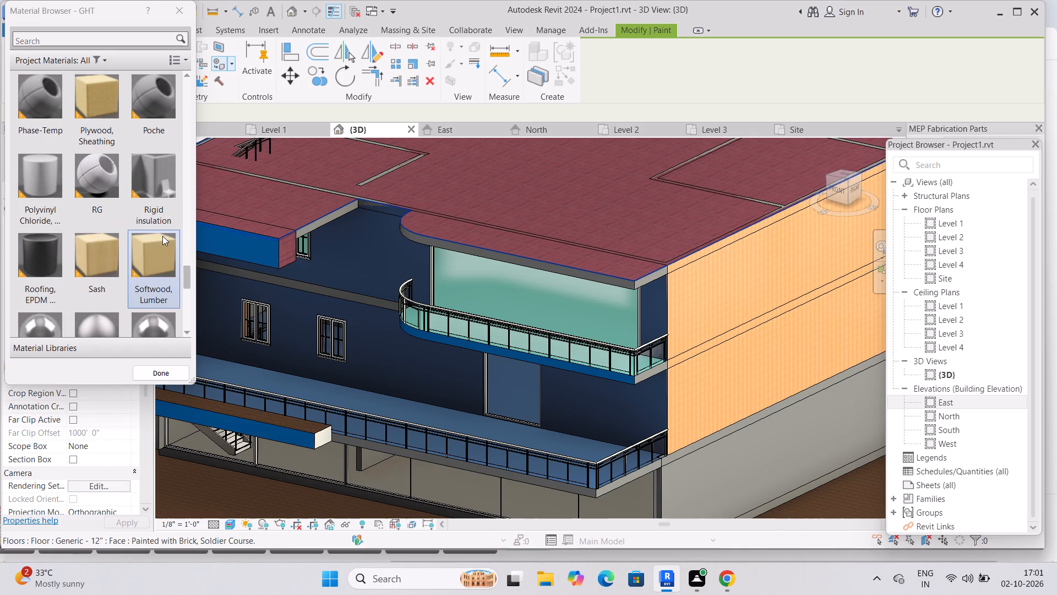
pyautogui.scroll(-2, 162, 236)
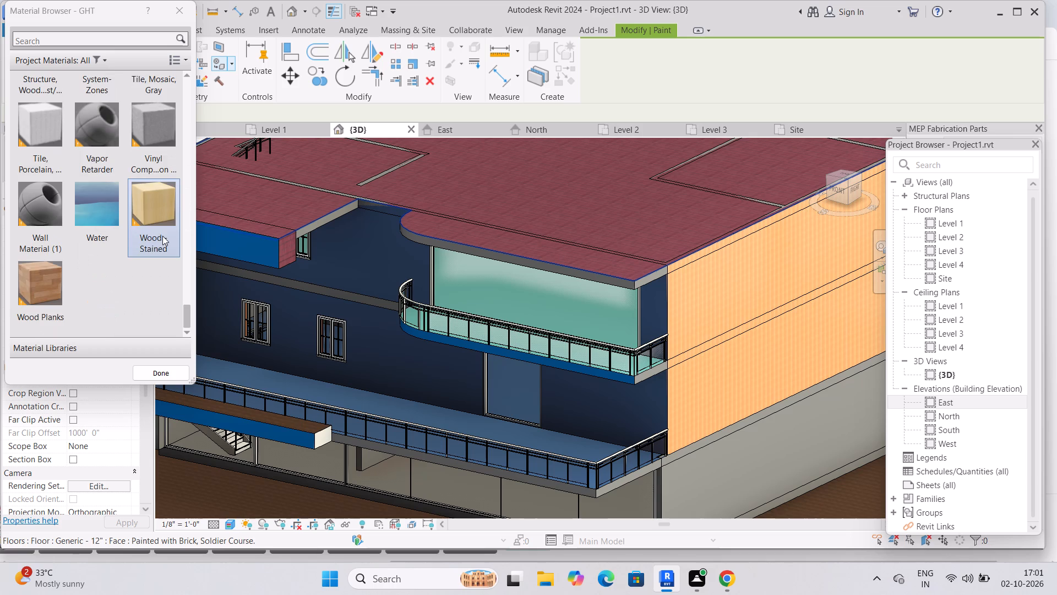
pyautogui.scroll(3, 162, 236)
pyautogui.scroll(-1, 162, 236)
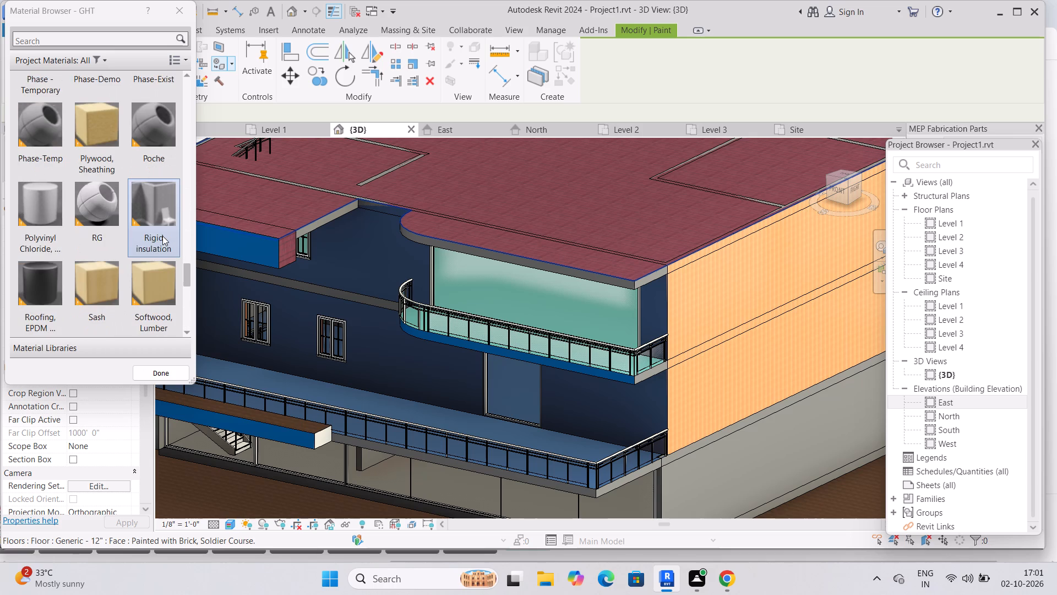
pyautogui.click(89, 219)
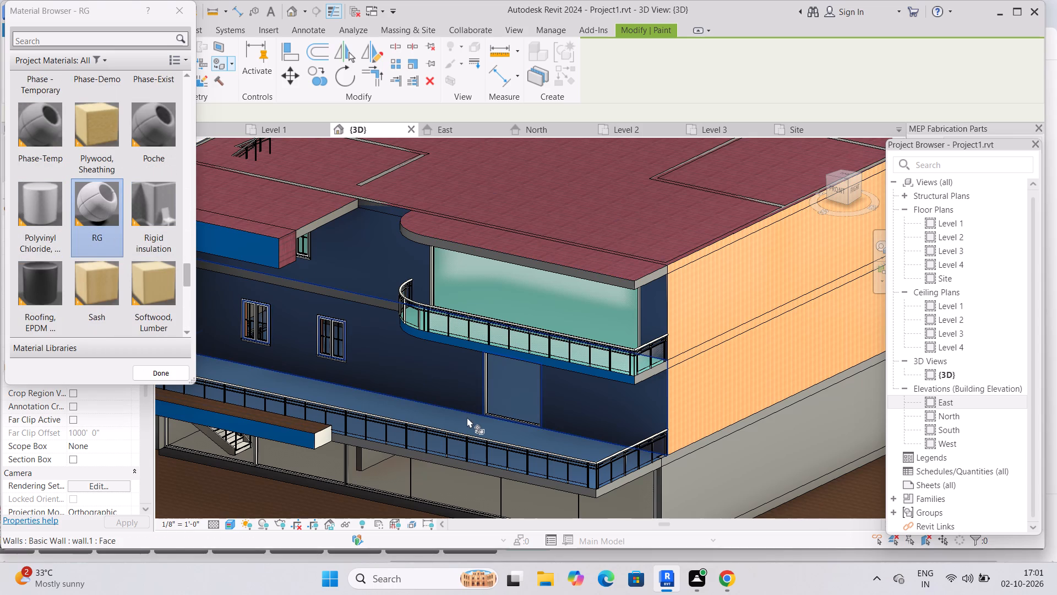
pyautogui.click(471, 424)
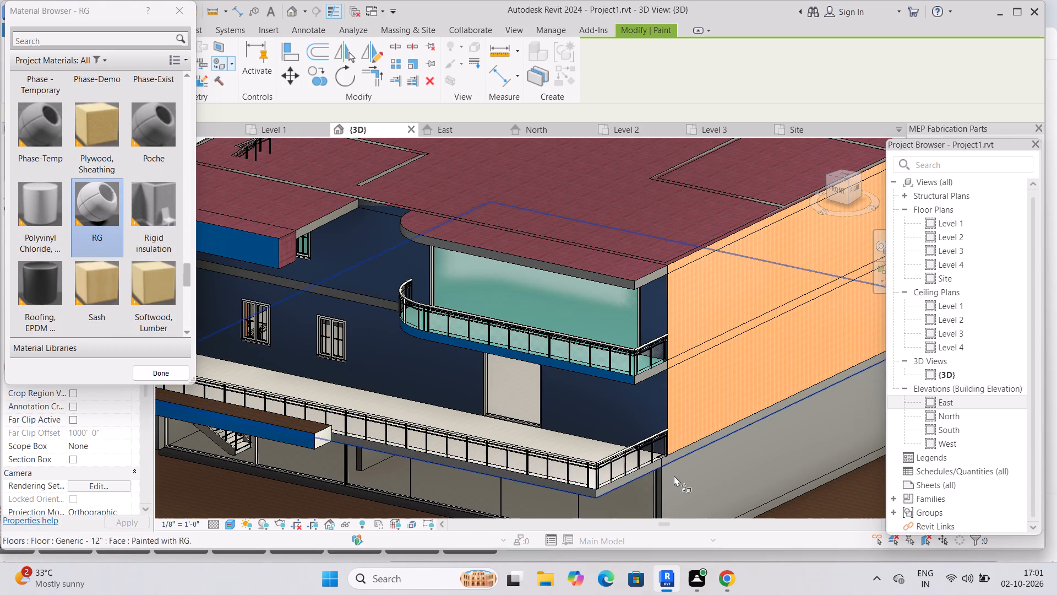
pyautogui.click(187, 8)
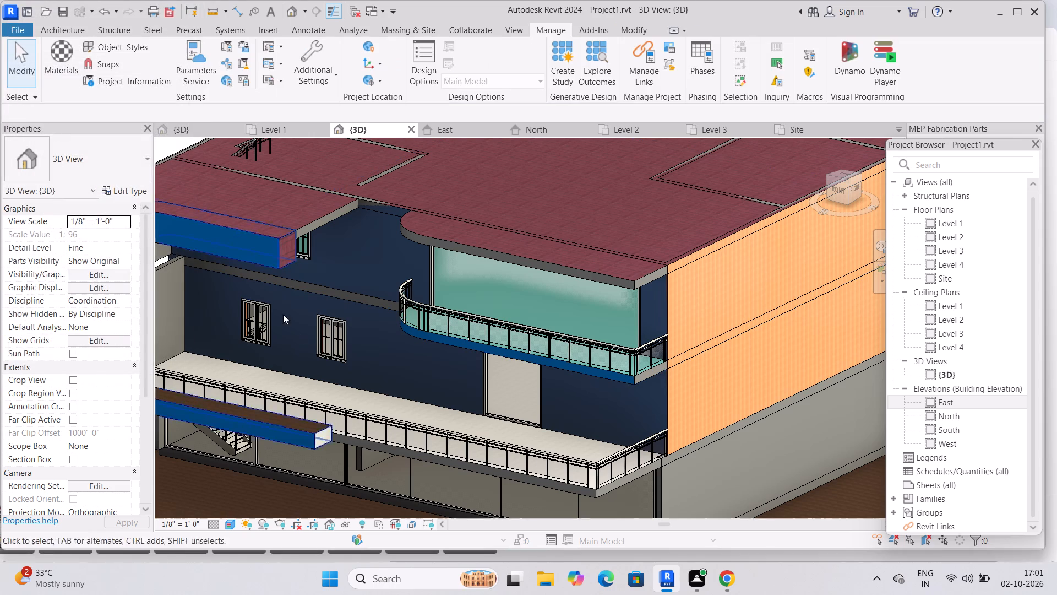
# Set the coarse scale fill colour of the ground-storey side wall's type, wall.1, to RGB 29, 53, 87.
pyautogui.keyDown('shift'); pyautogui.moveTo(324, 433); pyautogui.dragTo(379, 418, button='middle'); pyautogui.keyUp('shift')
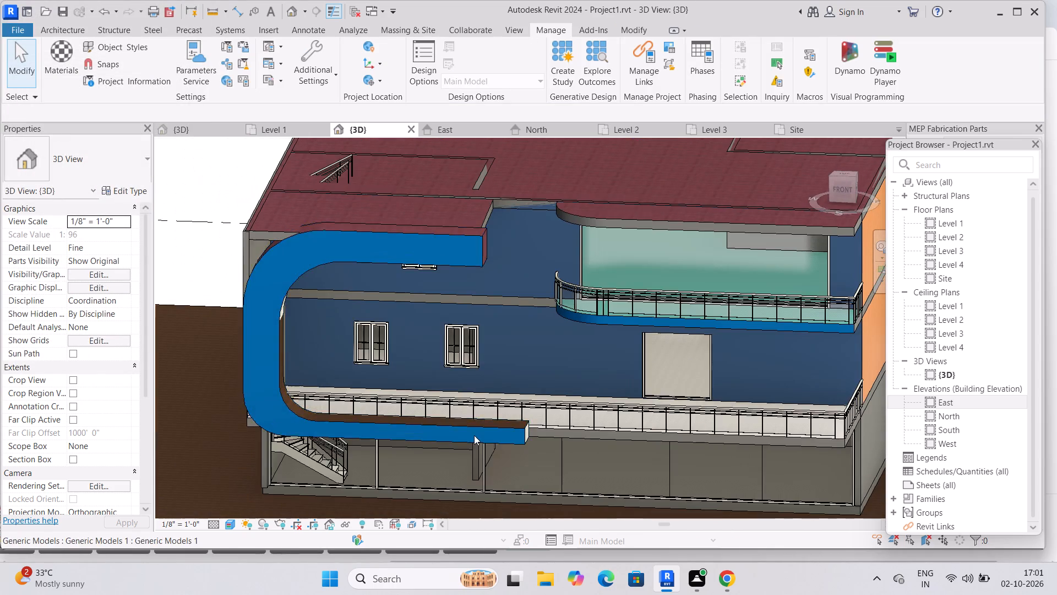
pyautogui.moveTo(474, 435); pyautogui.dragTo(364, 435, button='middle')
pyautogui.keyDown('shift'); pyautogui.moveTo(373, 430); pyautogui.dragTo(393, 399, button='middle'); pyautogui.keyUp('shift')
pyautogui.moveTo(436, 397); pyautogui.dragTo(461, 462, button='middle')
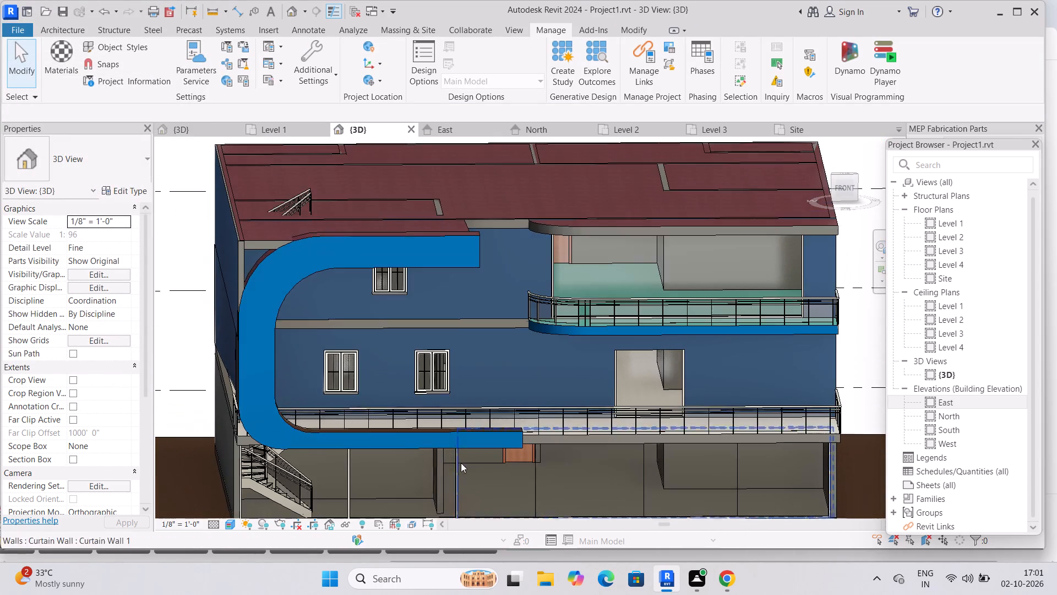
pyautogui.moveTo(394, 426); pyautogui.dragTo(514, 407, button='middle')
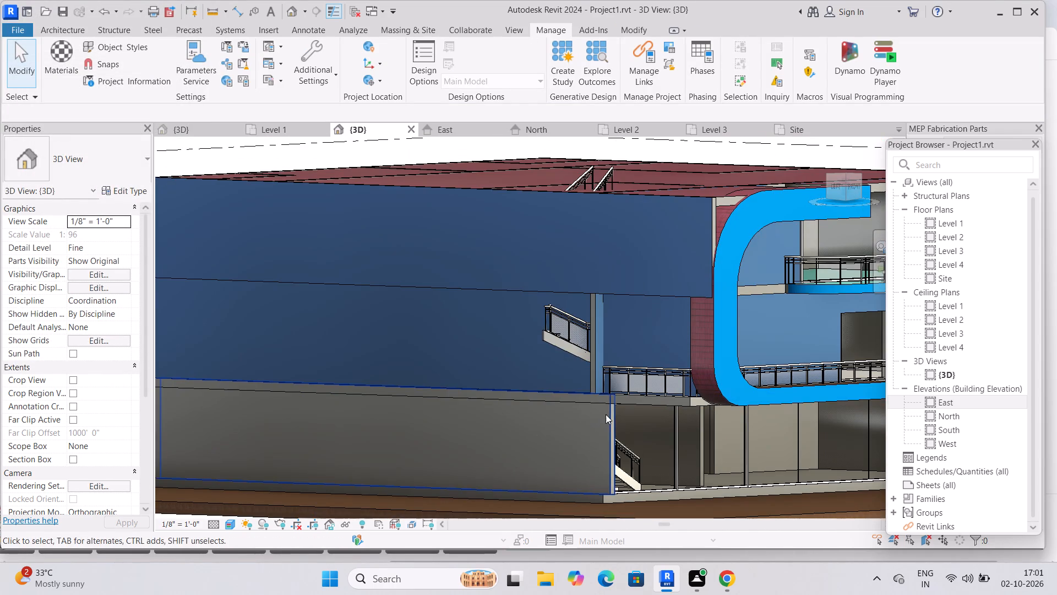
pyautogui.click(607, 414)
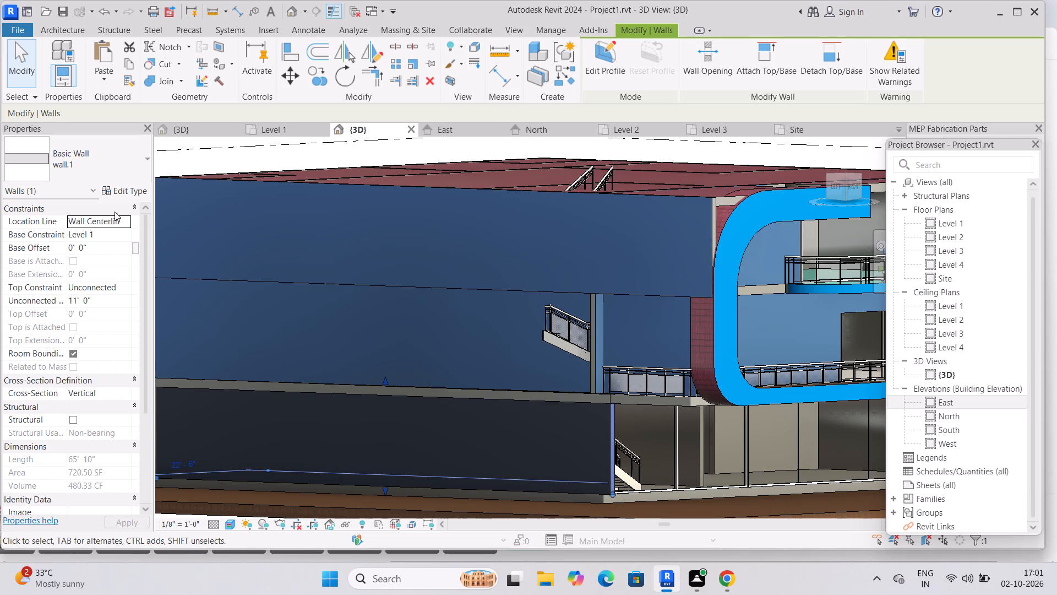
pyautogui.click(117, 191)
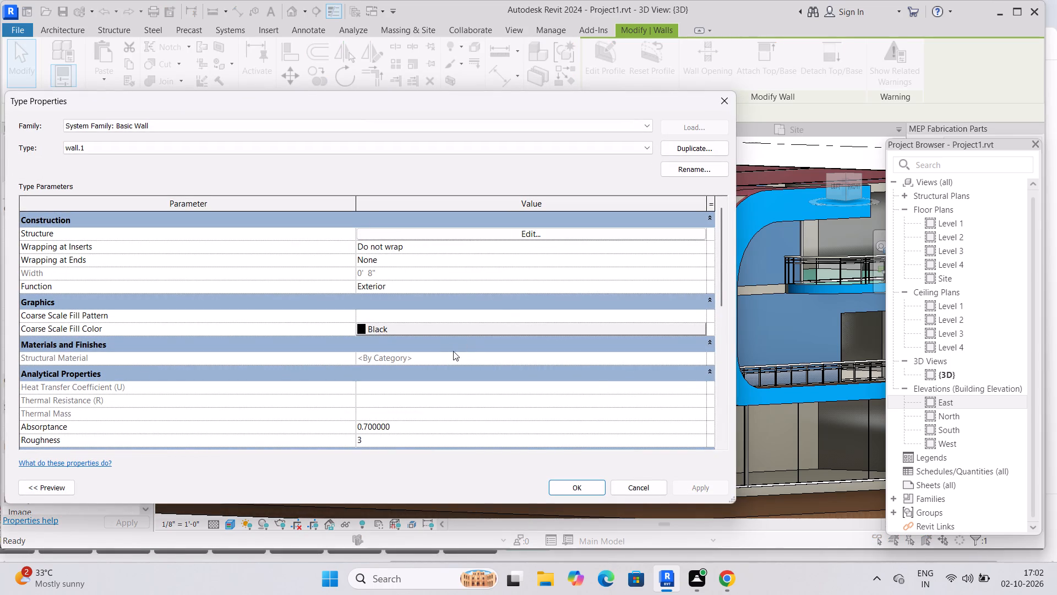
pyautogui.click(413, 331)
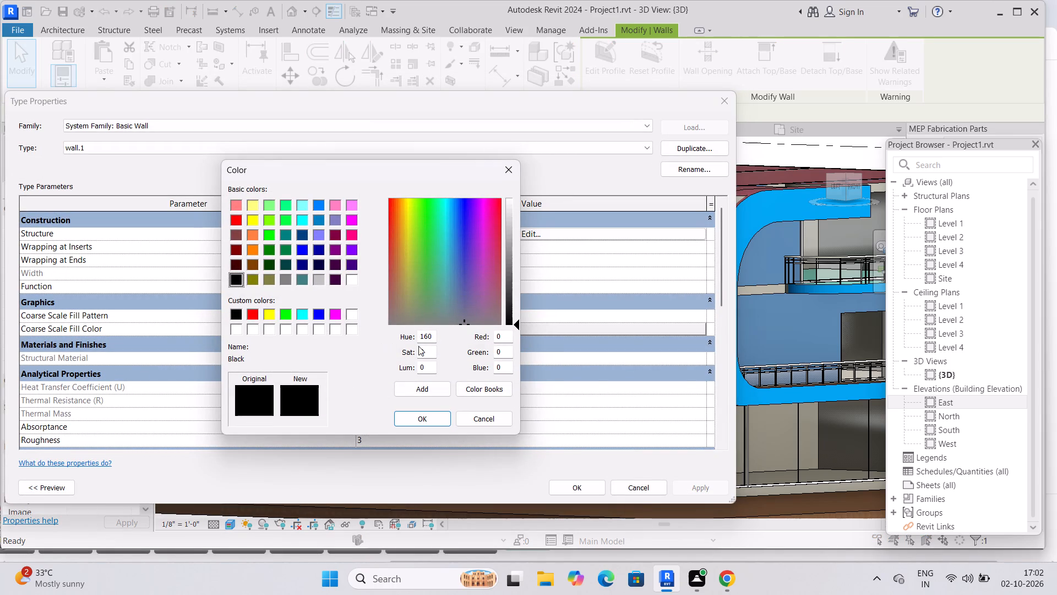
pyautogui.click(502, 335)
pyautogui.press('BackSpace')
pyautogui.write('29')
pyautogui.click(502, 349)
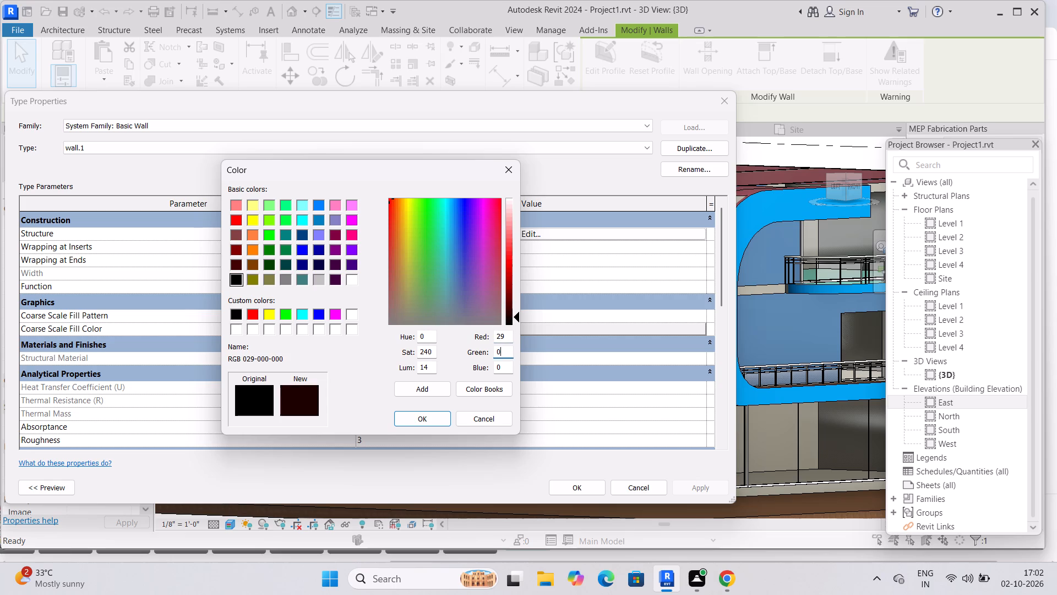
pyautogui.press('BackSpace')
pyautogui.write('53')
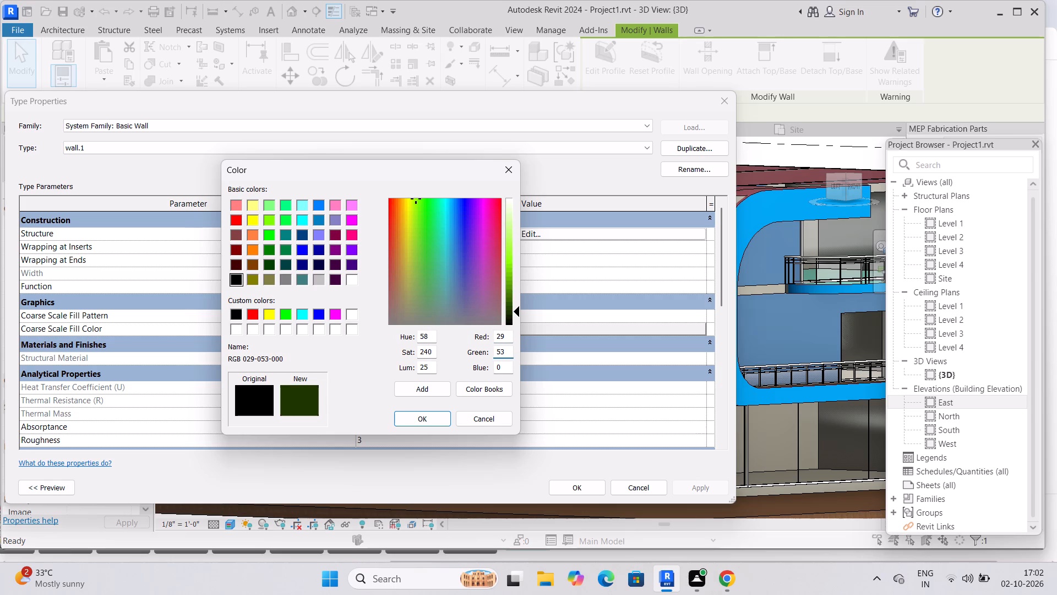
pyautogui.click(507, 367)
pyautogui.press('BackSpace')
pyautogui.write('87')
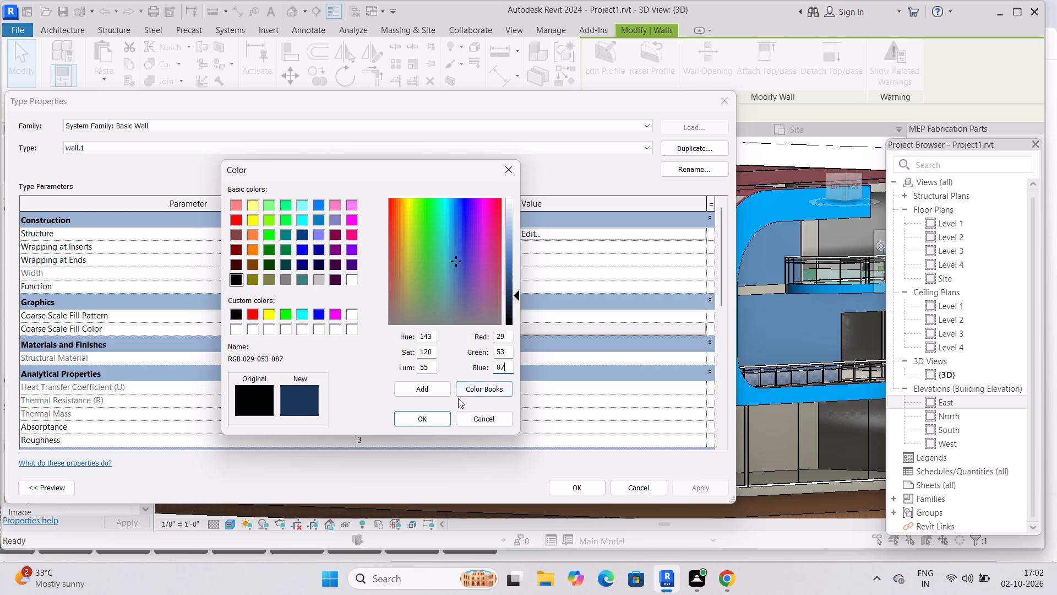
pyautogui.click(440, 420)
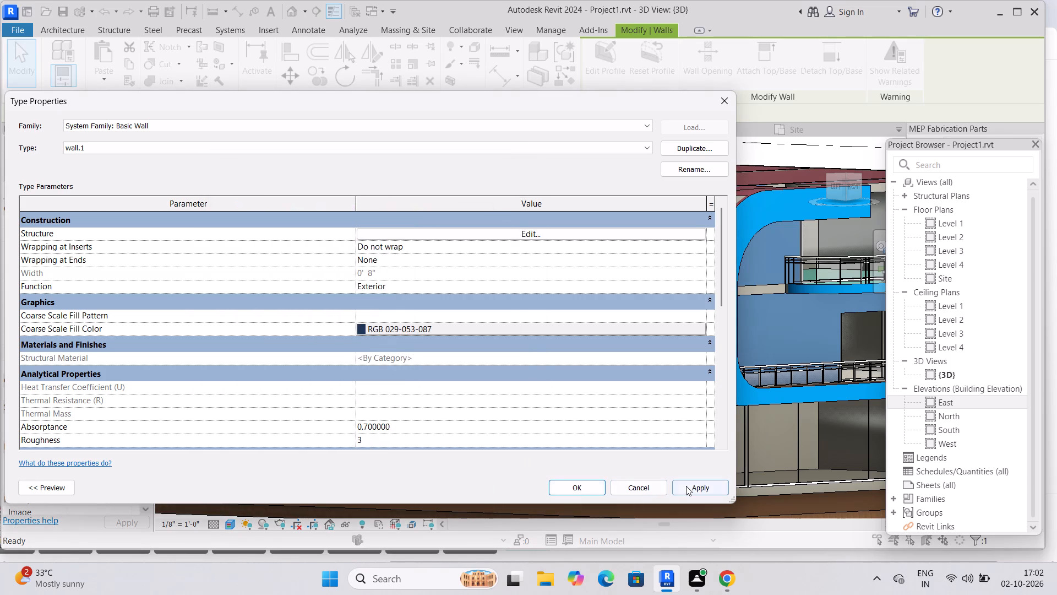
pyautogui.click(686, 486)
pyautogui.click(592, 487)
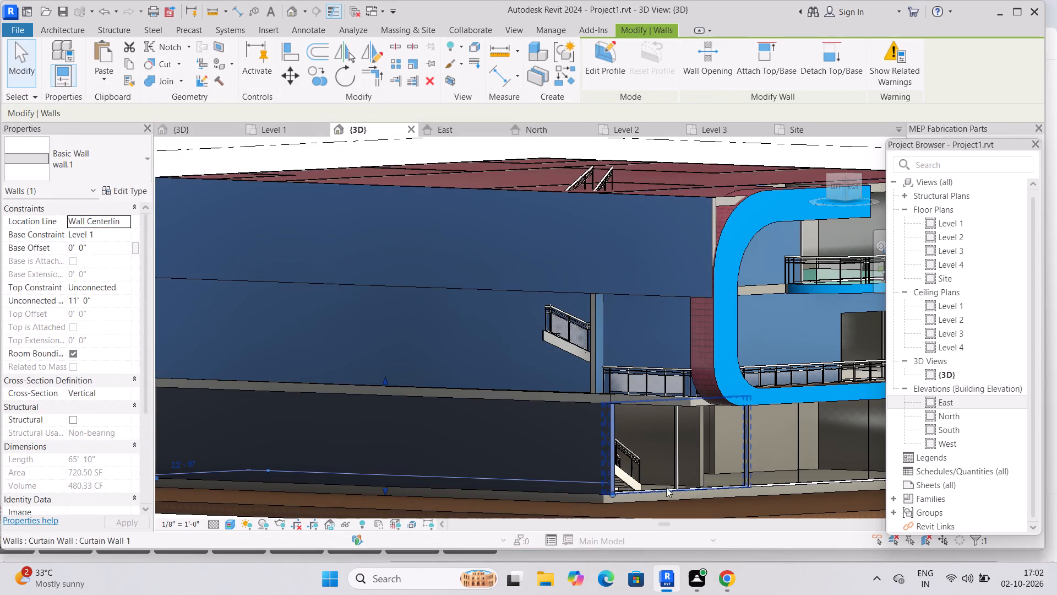
pyautogui.click(706, 512)
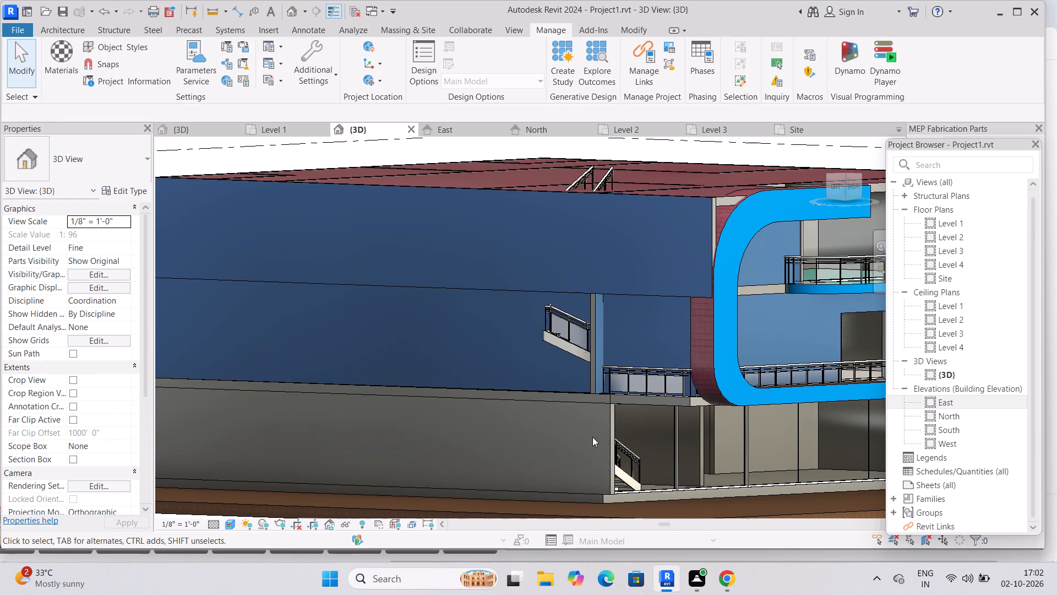
# Examine the ground-storey side wall, the front facade and the opposite side of the building.
pyautogui.click(605, 438)
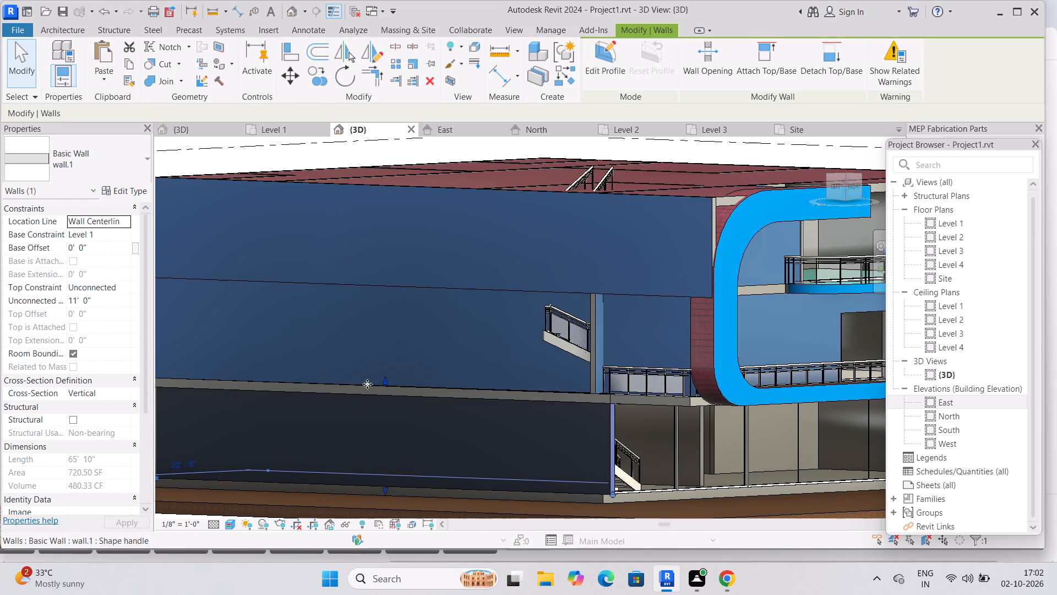
pyautogui.keyDown('shift'); pyautogui.moveTo(506, 427); pyautogui.dragTo(409, 415, button='middle'); pyautogui.keyUp('shift')
pyautogui.keyDown('shift'); pyautogui.moveTo(478, 392); pyautogui.dragTo(450, 421, button='middle'); pyautogui.keyUp('shift')
pyautogui.keyDown('shift'); pyautogui.moveTo(488, 426); pyautogui.dragTo(497, 432, button='middle'); pyautogui.keyUp('shift')
pyautogui.moveTo(524, 432); pyautogui.dragTo(509, 405, button='middle')
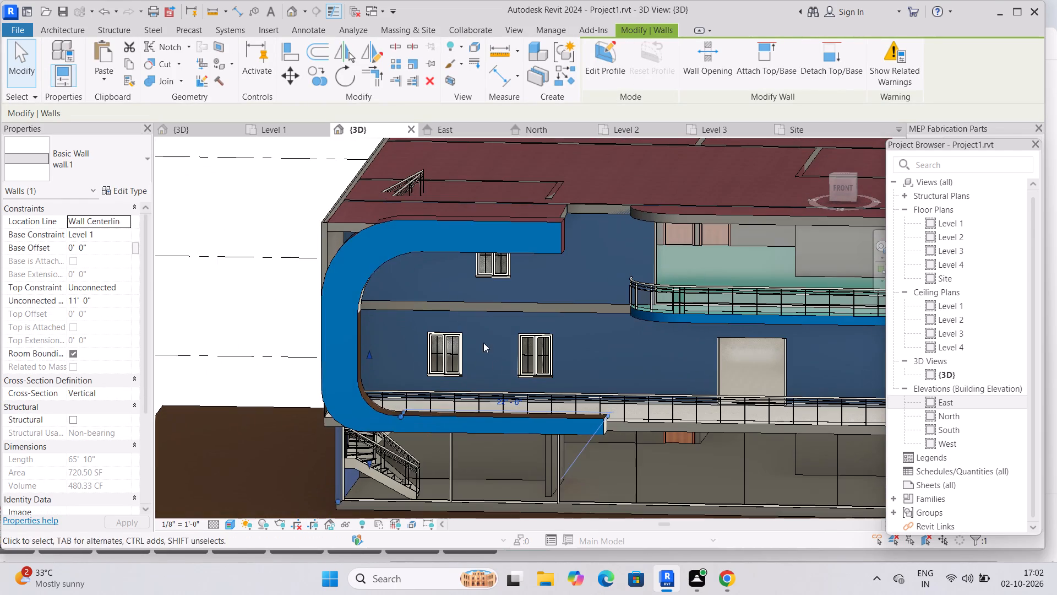
pyautogui.moveTo(405, 302); pyautogui.dragTo(432, 389, button='middle')
pyautogui.scroll(-4, 455, 407)
pyautogui.moveTo(568, 422); pyautogui.dragTo(514, 404, button='middle')
pyautogui.moveTo(599, 401); pyautogui.dragTo(530, 405, button='middle')
pyautogui.keyDown('shift'); pyautogui.moveTo(484, 421); pyautogui.dragTo(508, 427, button='middle'); pyautogui.keyUp('shift')
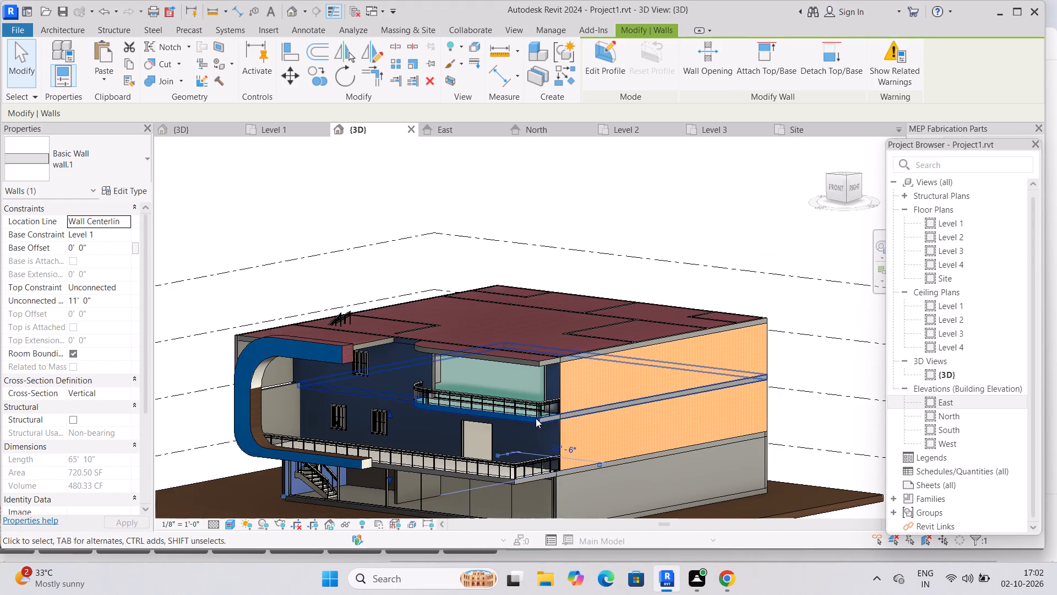
# Paint the exterior side walls of the two upper storeys and the ground storey with the GHT material.
pyautogui.write('PT')
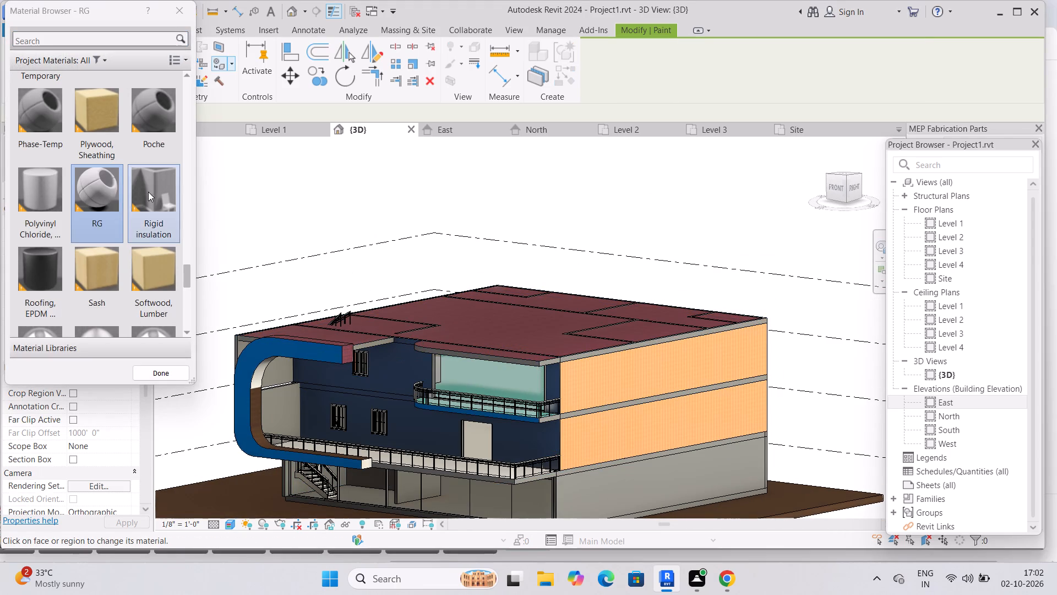
pyautogui.scroll(-2, 110, 232)
pyautogui.scroll(3, 110, 232)
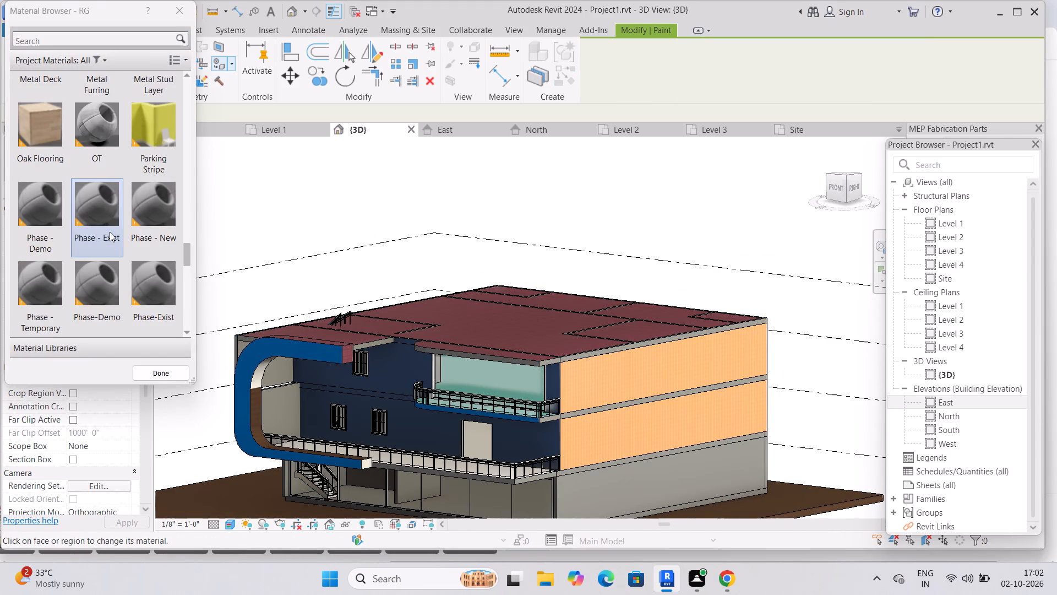
pyautogui.scroll(1, 110, 232)
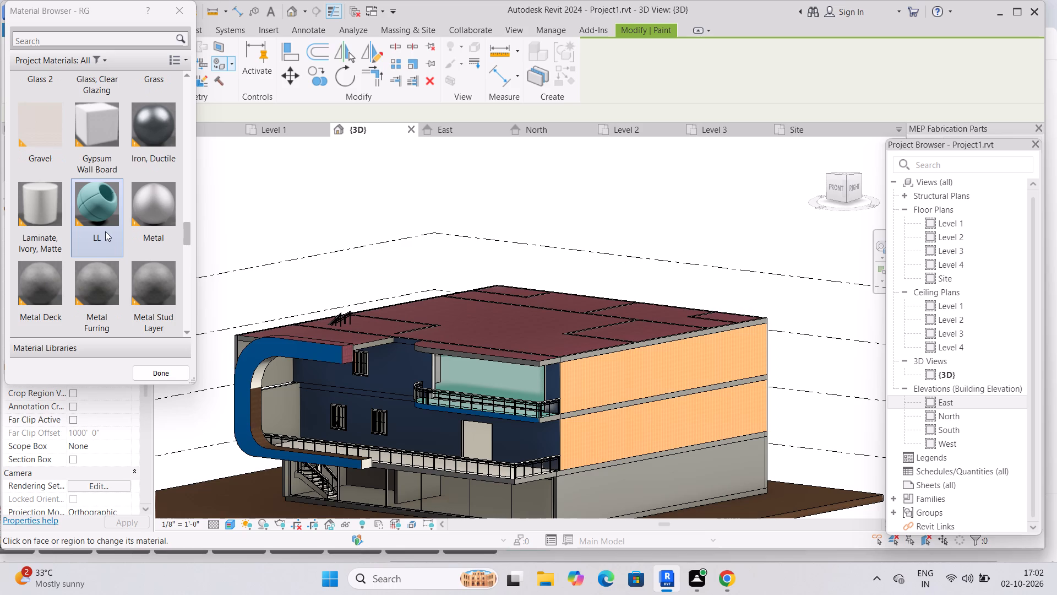
pyautogui.click(103, 231)
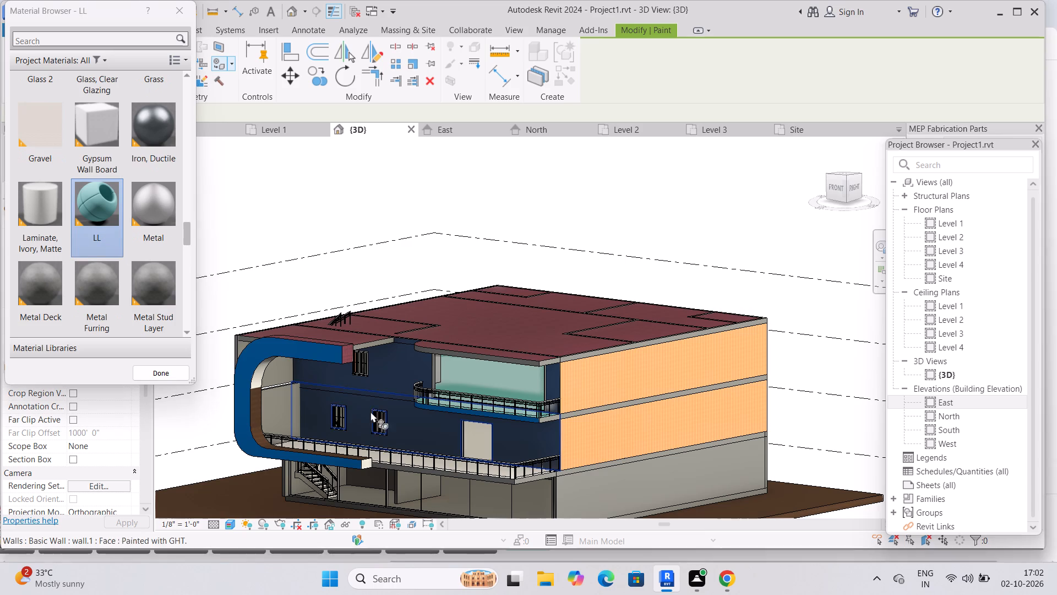
pyautogui.keyDown('shift'); pyautogui.moveTo(483, 451); pyautogui.dragTo(488, 498, button='middle'); pyautogui.keyUp('shift')
pyautogui.moveTo(466, 442); pyautogui.dragTo(451, 403, button='middle')
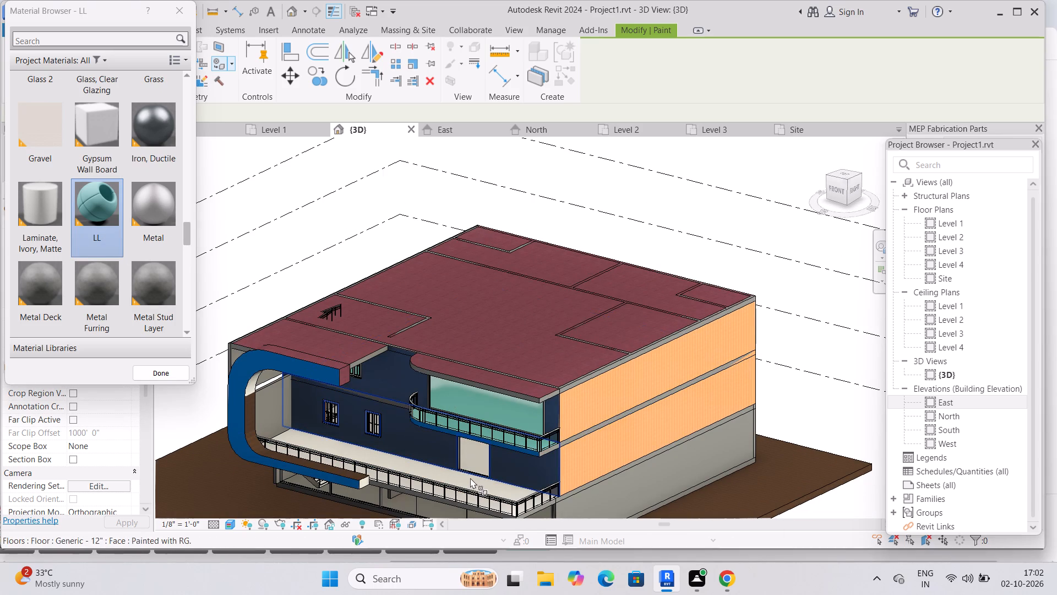
pyautogui.scroll(1, 119, 251)
pyautogui.click(68, 211)
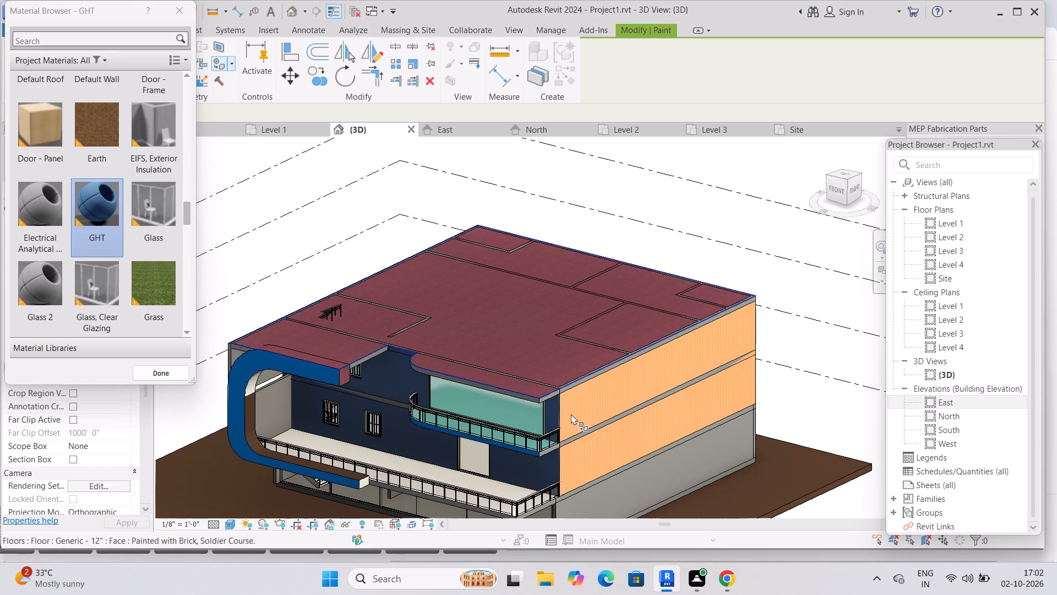
pyautogui.click(633, 393)
pyautogui.click(636, 435)
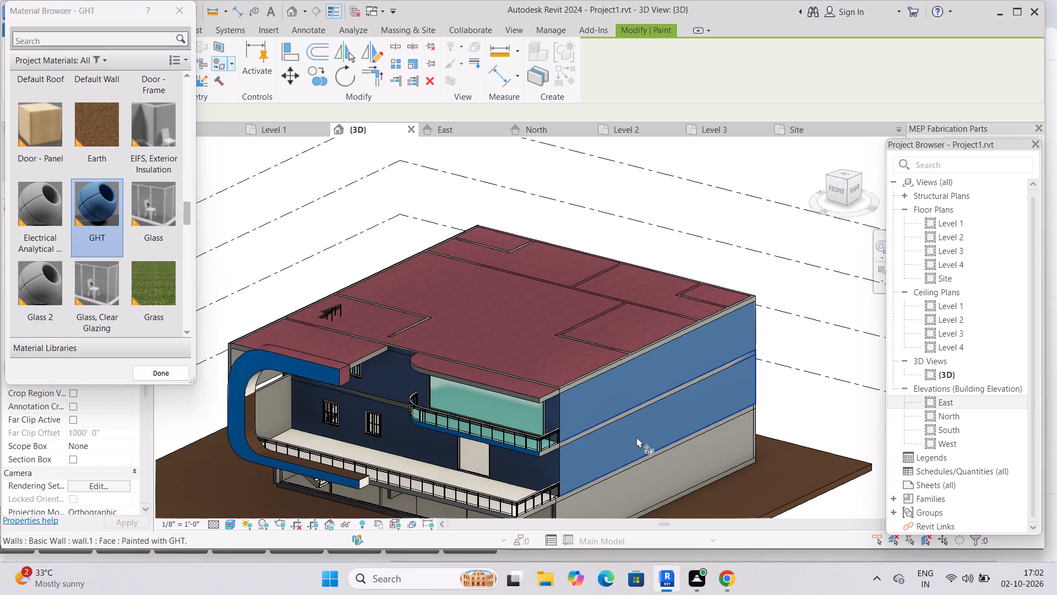
pyautogui.click(656, 484)
pyautogui.moveTo(701, 462); pyautogui.dragTo(642, 413, button='middle')
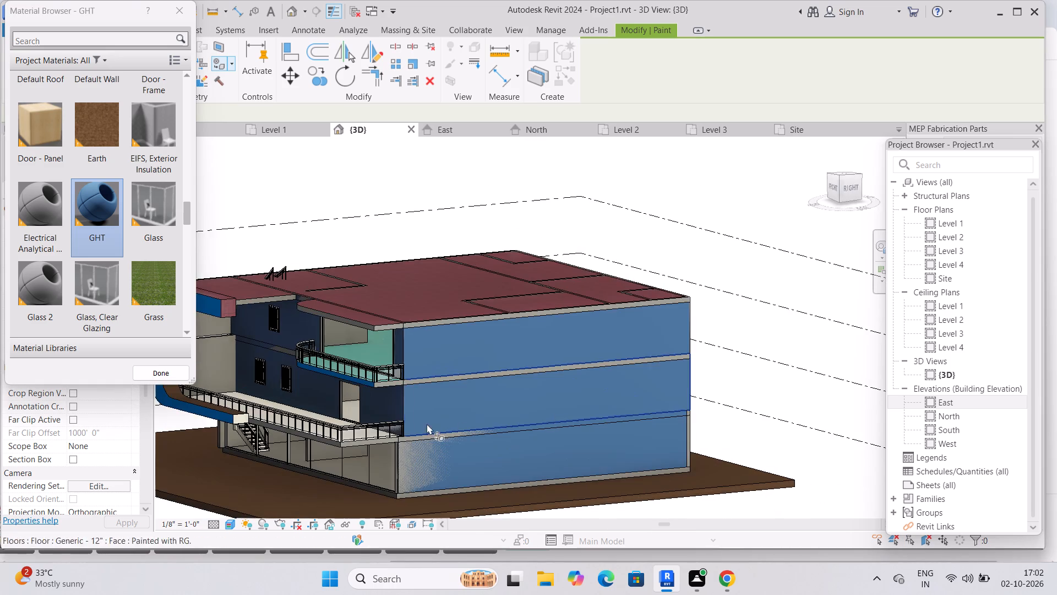
# Paint the exposed edges of the long balcony's and the upper balcony's floor slabs with GHT.
pyautogui.scroll(6, 400, 429)
pyautogui.click(417, 446)
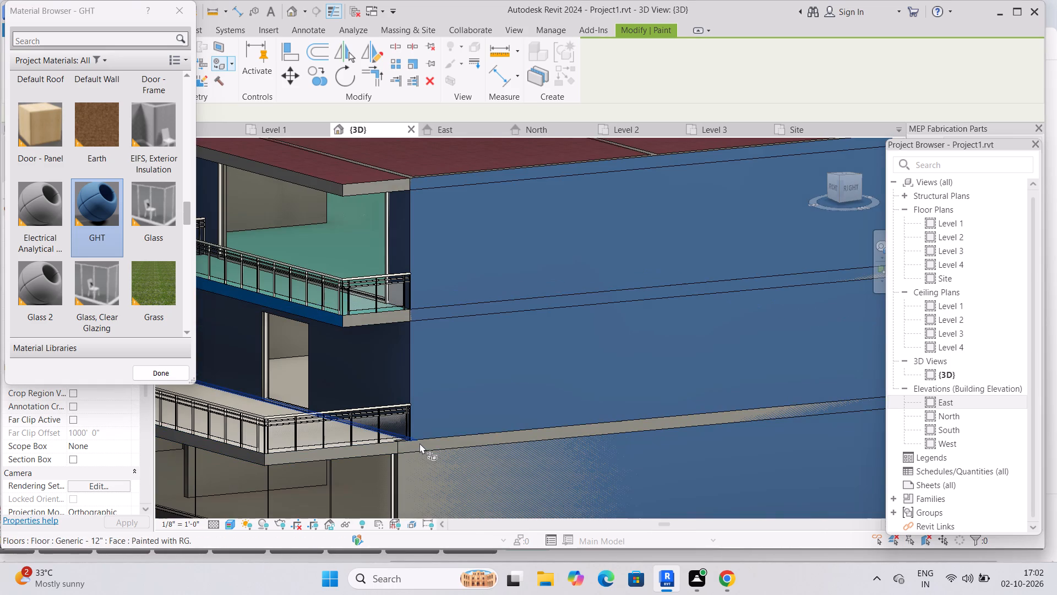
pyautogui.scroll(6, 437, 431)
pyautogui.click(446, 456)
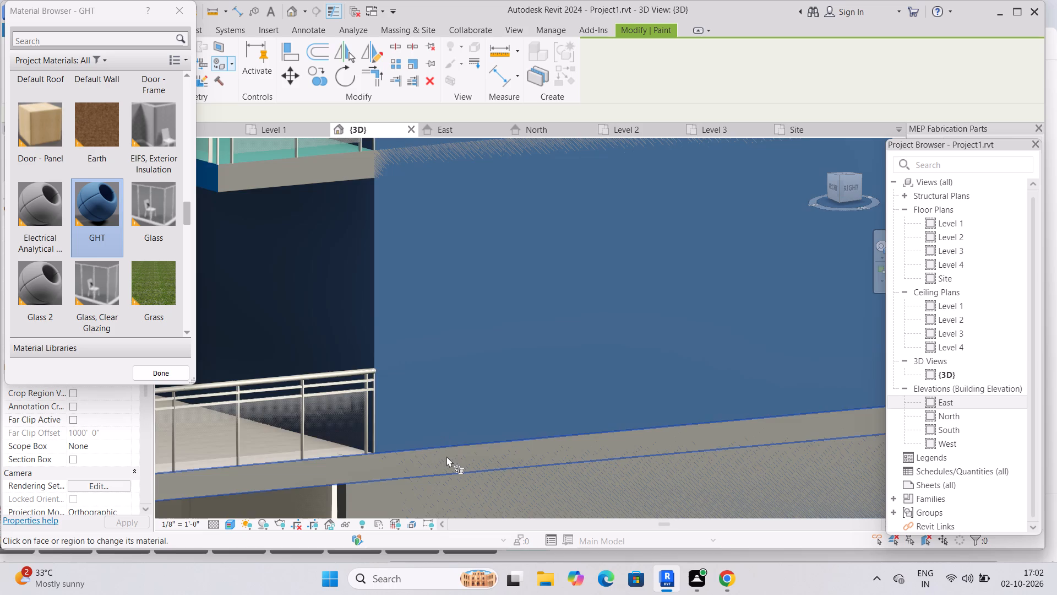
pyautogui.moveTo(535, 375); pyautogui.dragTo(513, 505, button='middle')
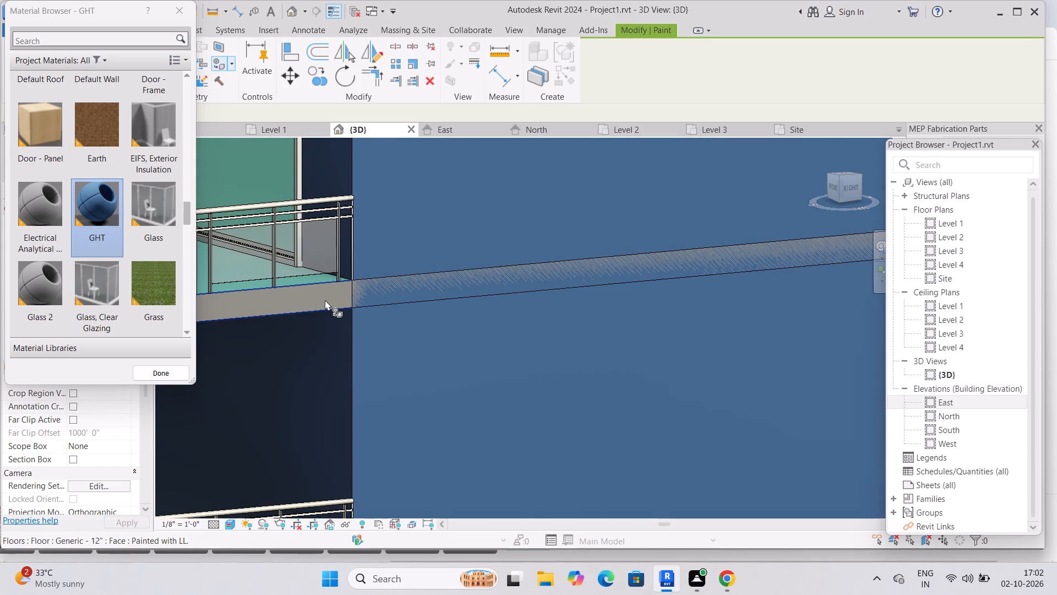
pyautogui.click(325, 300)
# Apply GHT to the ground-storey side wall again and to the side and front edges of the ground floor slab.
pyautogui.scroll(-5, 476, 334)
pyautogui.moveTo(510, 369); pyautogui.dragTo(520, 236, button='middle')
pyautogui.scroll(-3, 525, 220)
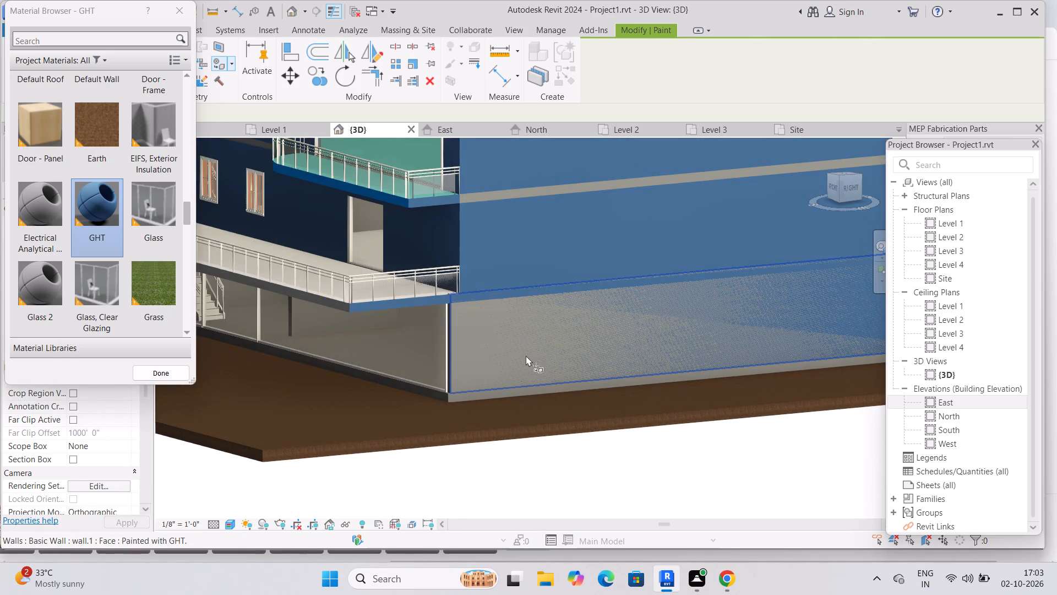
pyautogui.click(524, 355)
pyautogui.click(522, 391)
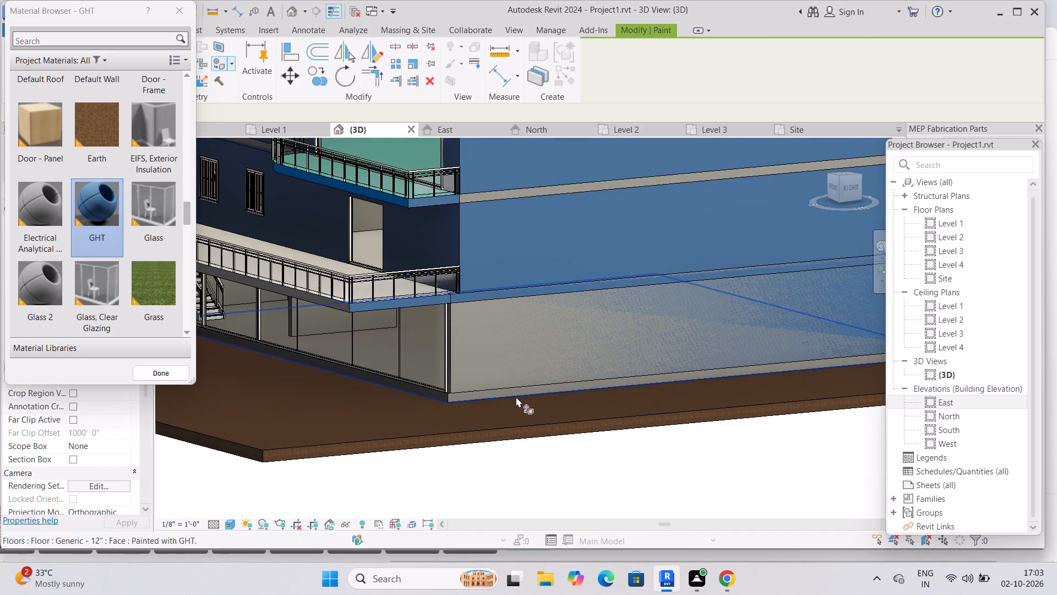
pyautogui.scroll(11, 475, 398)
pyautogui.click(405, 387)
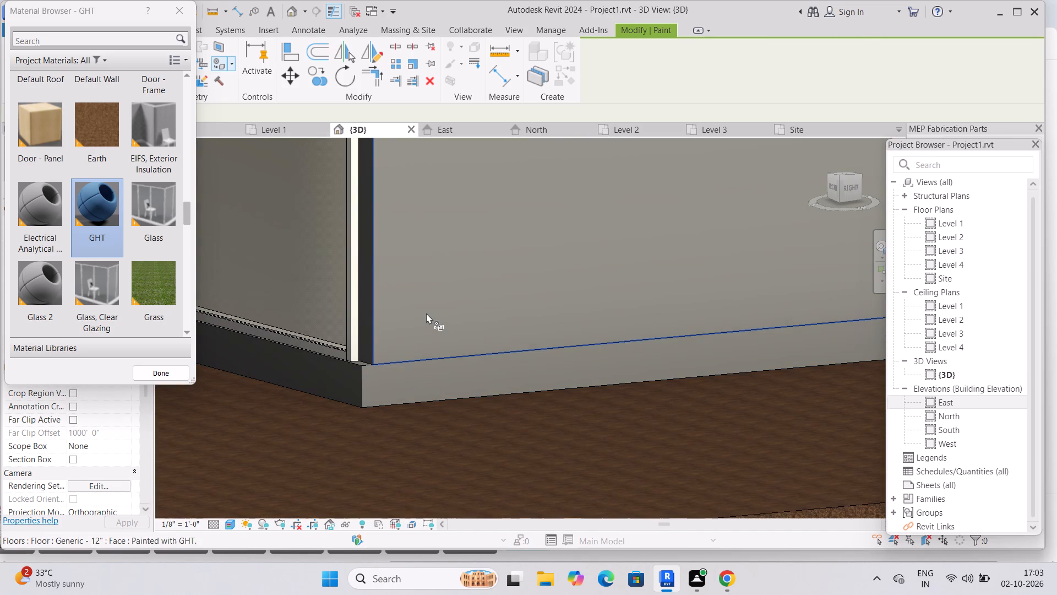
pyautogui.click(426, 313)
pyautogui.click(348, 381)
pyautogui.moveTo(386, 378); pyautogui.dragTo(508, 411, button='middle')
pyautogui.keyDown('shift'); pyautogui.scroll(-5, 508, 411); pyautogui.keyUp('shift')
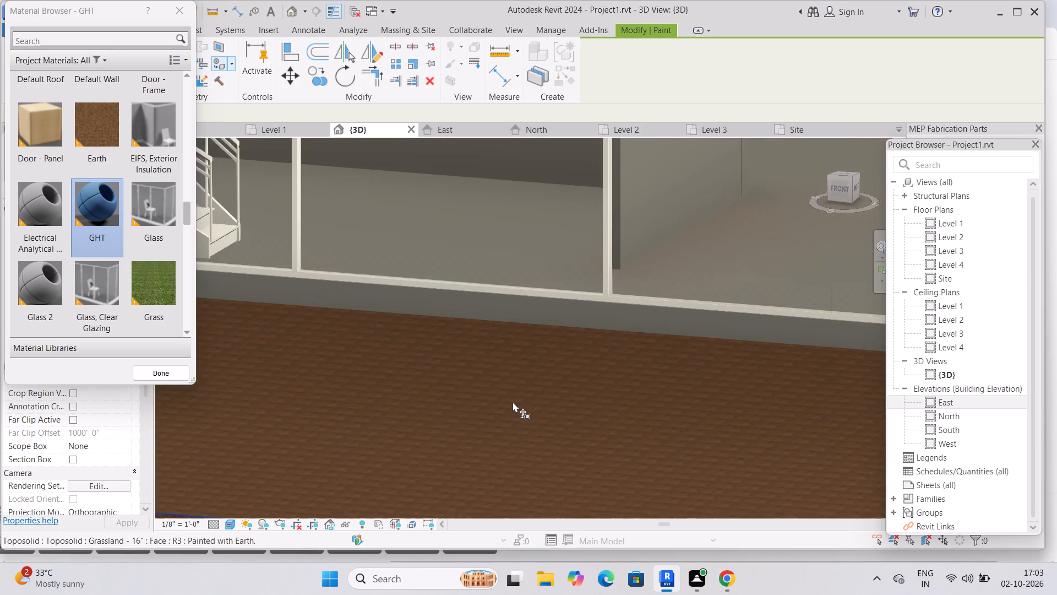
pyautogui.scroll(-4, 532, 360)
pyautogui.click(527, 328)
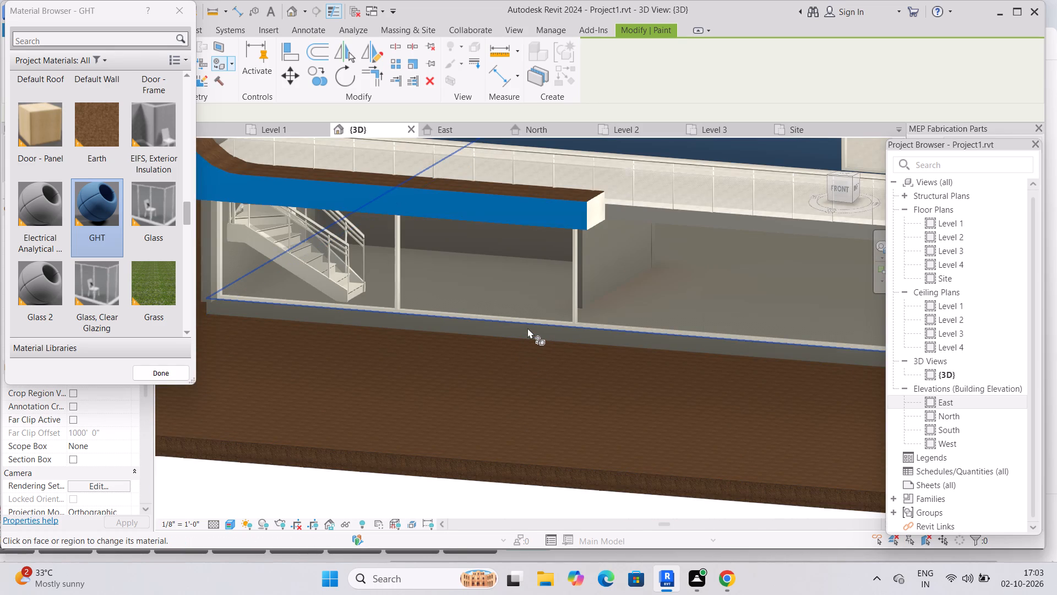
# Paint the top face of the toposolid around the building with the Grass material and finish painting.
pyautogui.moveTo(526, 327); pyautogui.dragTo(515, 398, button='middle')
pyautogui.scroll(-5, 515, 398)
pyautogui.moveTo(576, 392); pyautogui.dragTo(540, 414, button='middle')
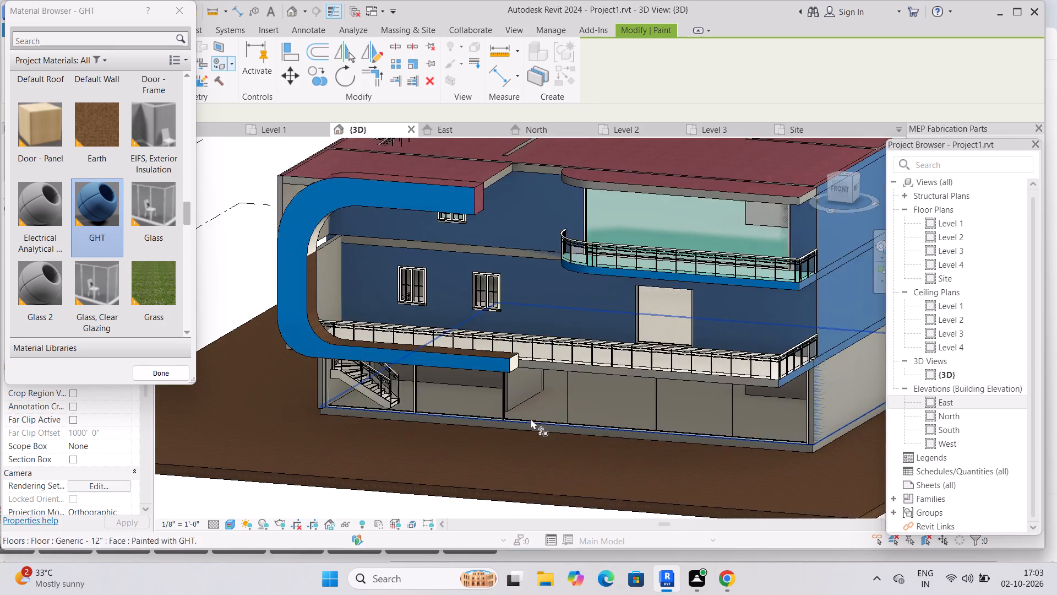
pyautogui.moveTo(532, 423); pyautogui.dragTo(572, 418, button='middle')
pyautogui.moveTo(563, 381); pyautogui.dragTo(411, 423, button='middle')
pyautogui.moveTo(404, 424); pyautogui.dragTo(449, 422, button='middle')
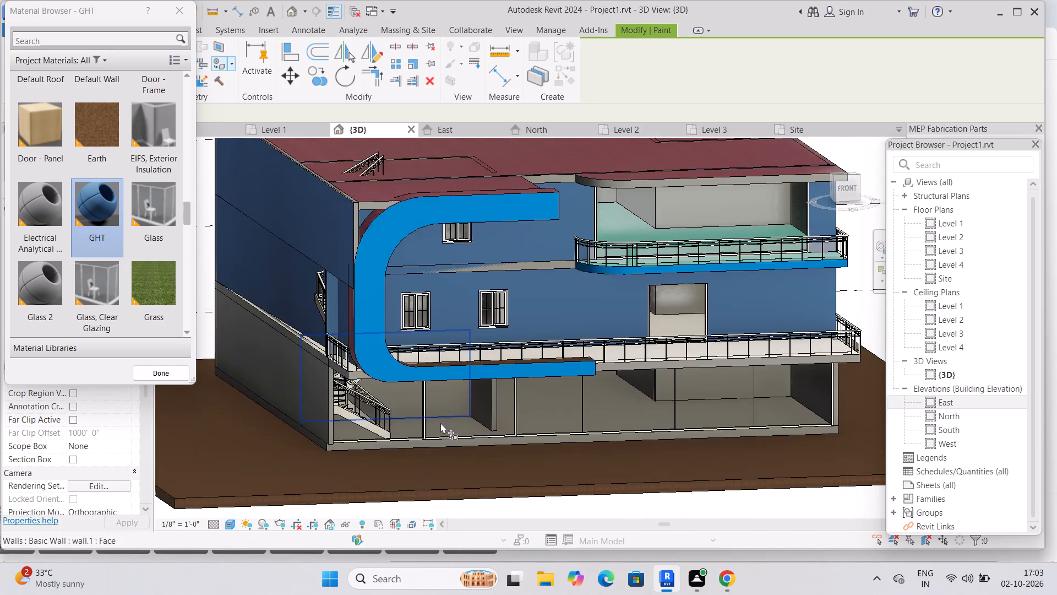
pyautogui.moveTo(440, 423); pyautogui.dragTo(423, 428, button='middle')
pyautogui.click(166, 290)
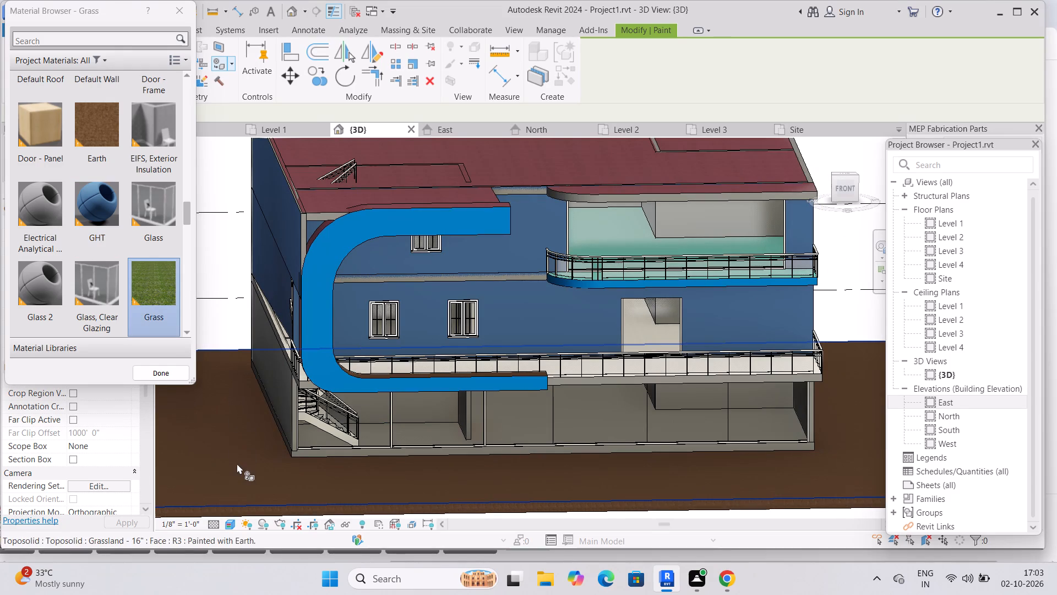
pyautogui.click(237, 463)
pyautogui.moveTo(242, 461); pyautogui.dragTo(270, 497, button='middle')
pyautogui.moveTo(271, 462); pyautogui.dragTo(247, 401, button='middle')
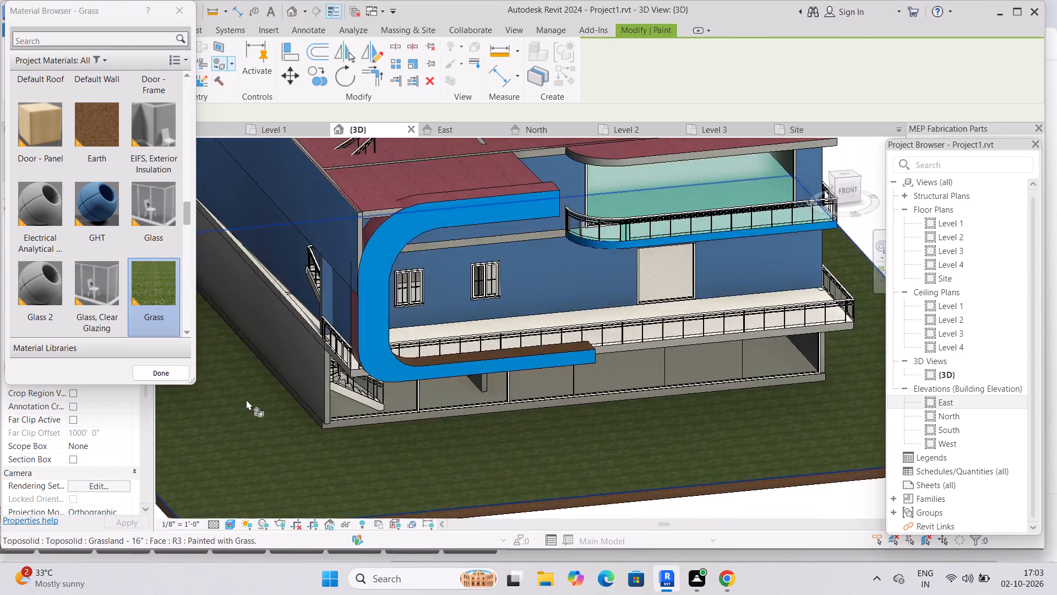
pyautogui.scroll(-2, 246, 399)
pyautogui.moveTo(246, 399); pyautogui.dragTo(232, 412, button='middle')
pyautogui.click(181, 14)
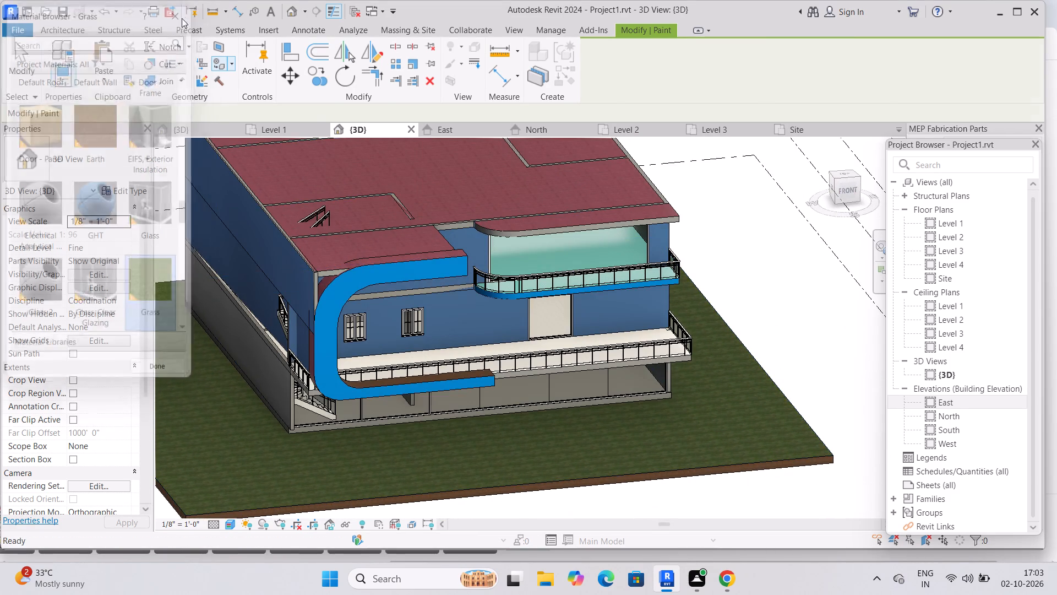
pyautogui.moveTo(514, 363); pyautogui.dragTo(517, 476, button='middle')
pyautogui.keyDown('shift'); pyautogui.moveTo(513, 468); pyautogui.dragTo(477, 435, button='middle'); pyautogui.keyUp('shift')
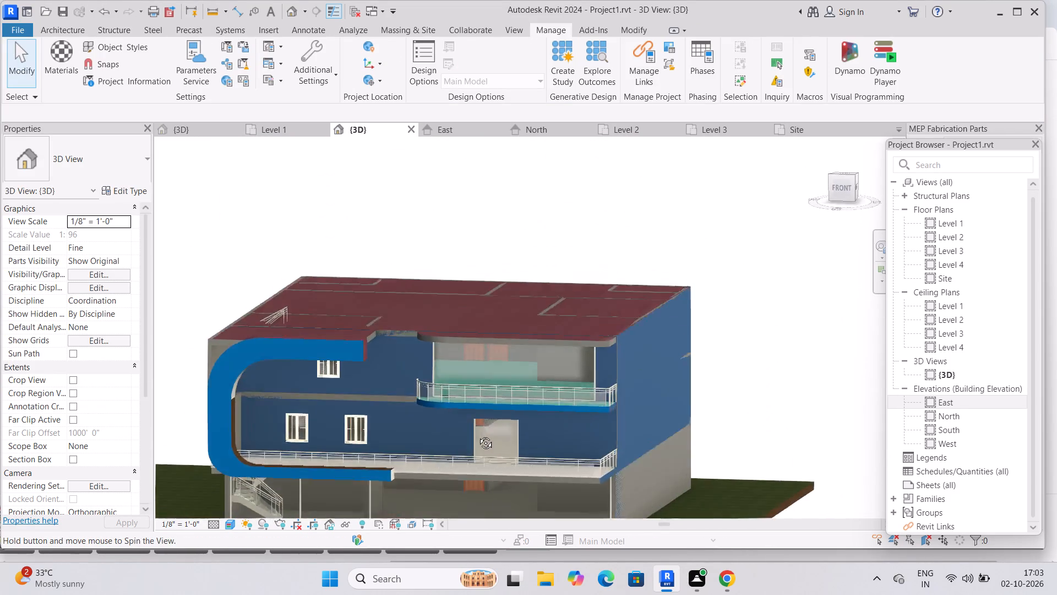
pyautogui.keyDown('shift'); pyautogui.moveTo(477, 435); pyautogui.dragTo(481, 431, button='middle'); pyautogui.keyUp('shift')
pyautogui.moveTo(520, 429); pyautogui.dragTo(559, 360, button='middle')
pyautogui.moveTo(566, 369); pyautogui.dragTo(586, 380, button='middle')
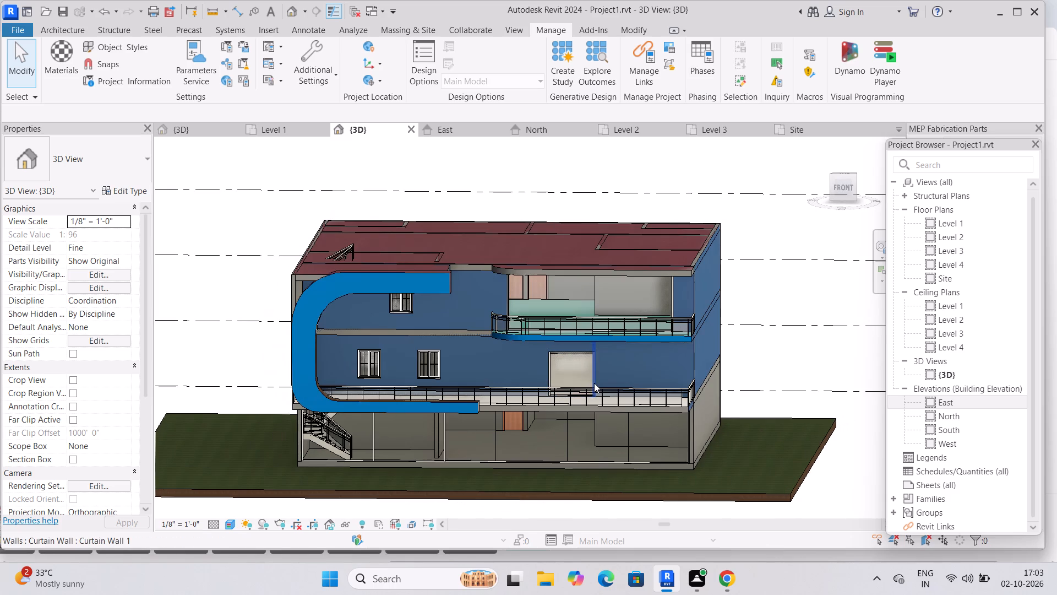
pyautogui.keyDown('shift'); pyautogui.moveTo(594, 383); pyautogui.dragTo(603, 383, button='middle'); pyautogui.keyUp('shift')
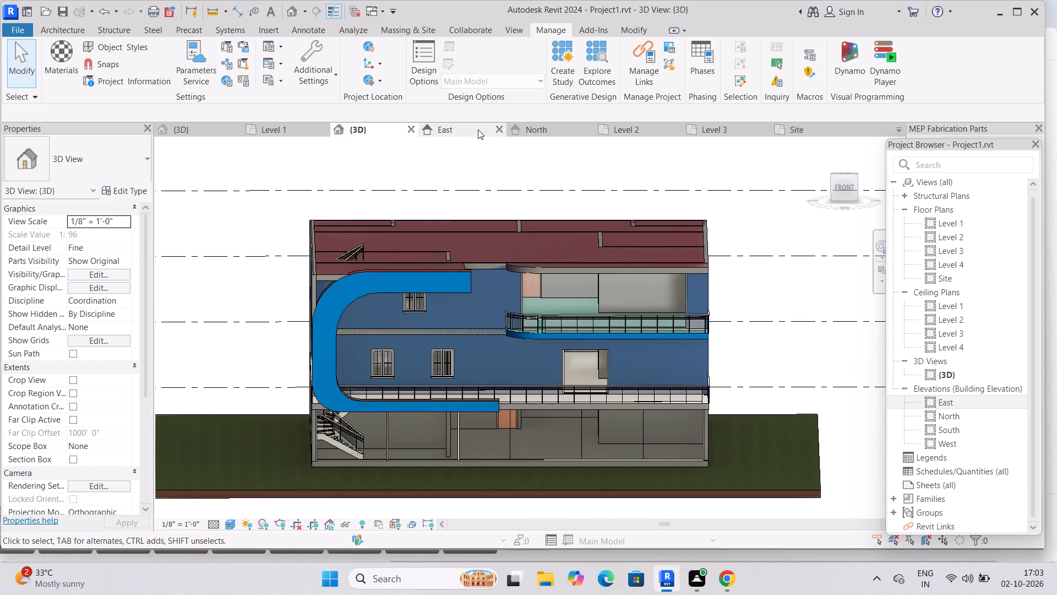
# In the Site floor plan, load the fernando_ultra_merado_fountain_16739 family from the human folder for component placement.
pyautogui.click(799, 131)
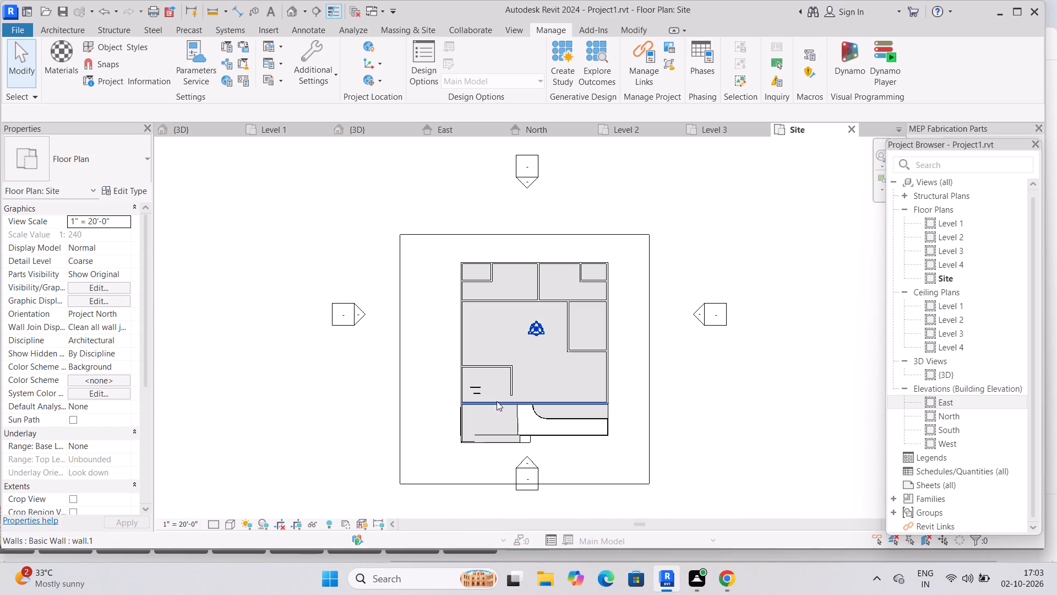
pyautogui.click(76, 33)
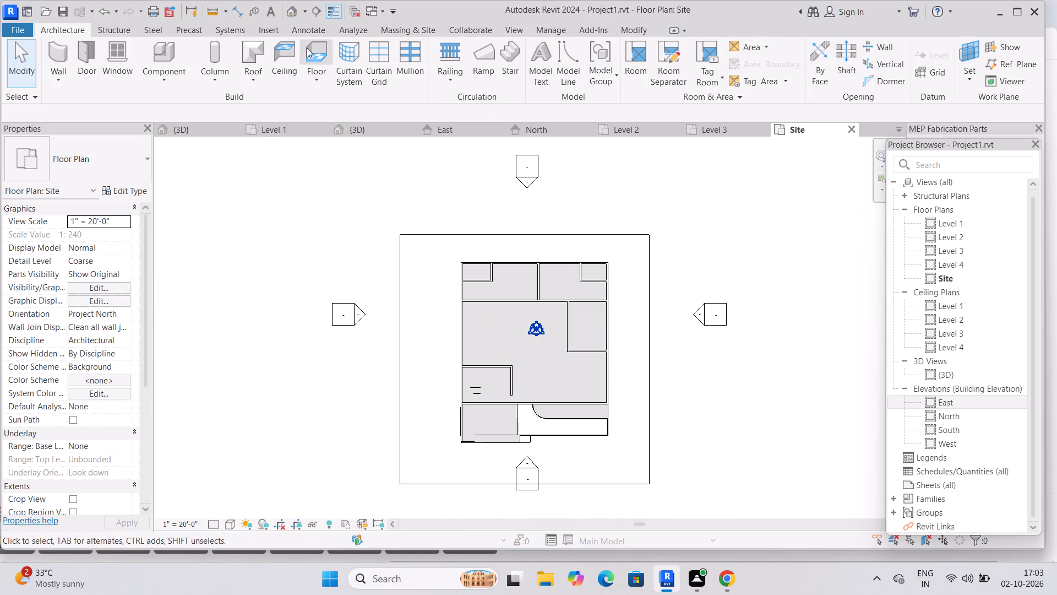
pyautogui.click(167, 62)
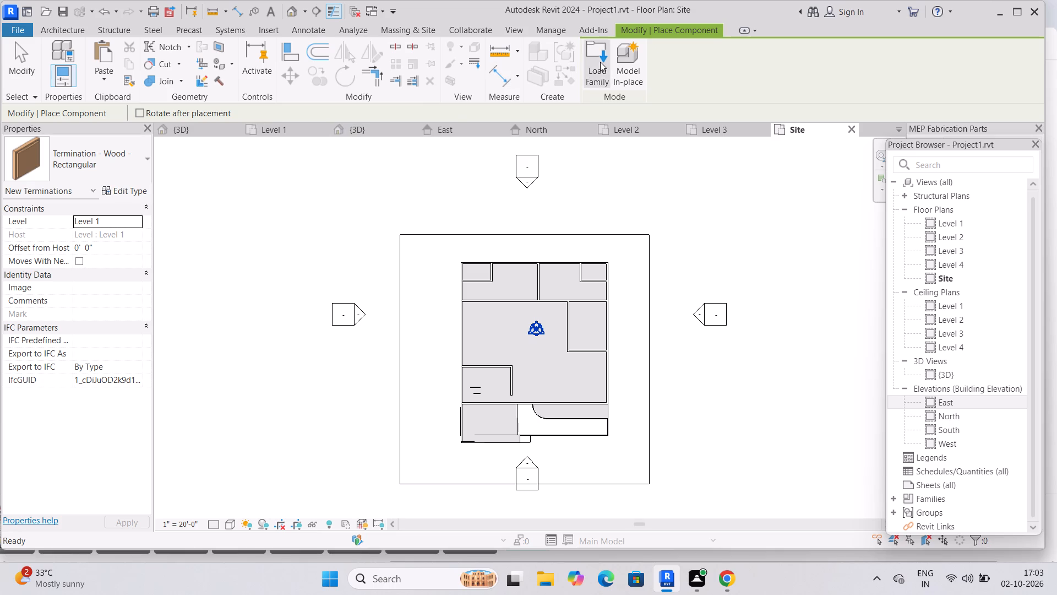
pyautogui.click(600, 62)
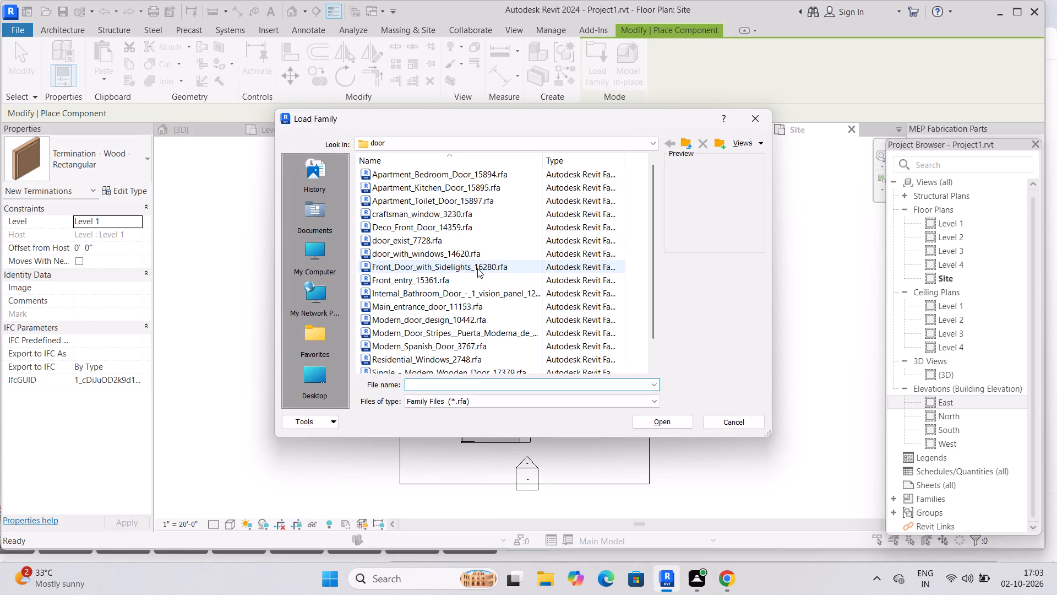
pyautogui.click(686, 143)
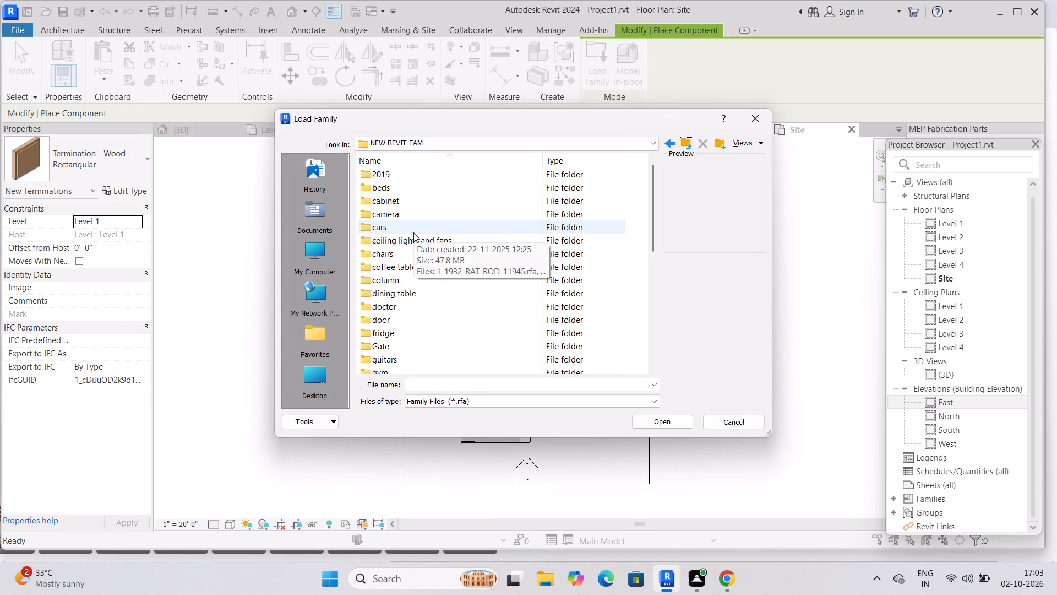
pyautogui.click(413, 232)
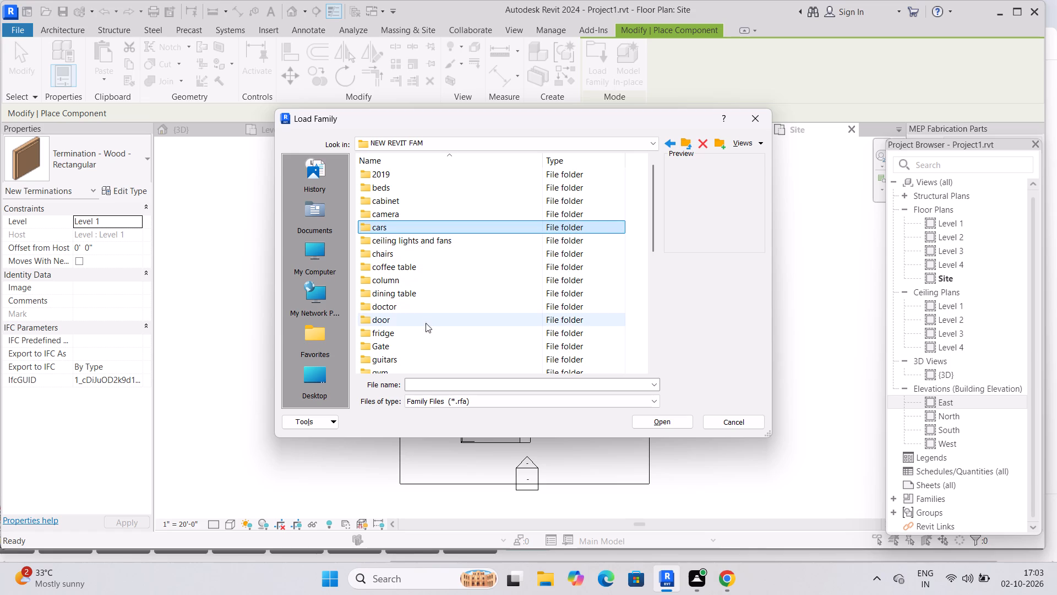
pyautogui.scroll(-1, 424, 339)
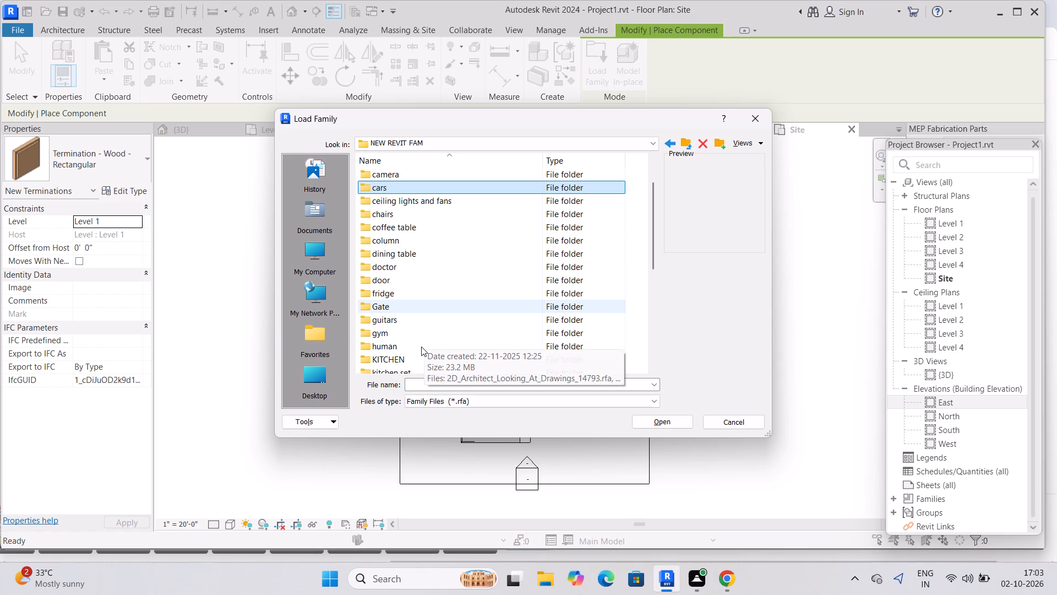
pyautogui.click(421, 347)
pyautogui.click(646, 420)
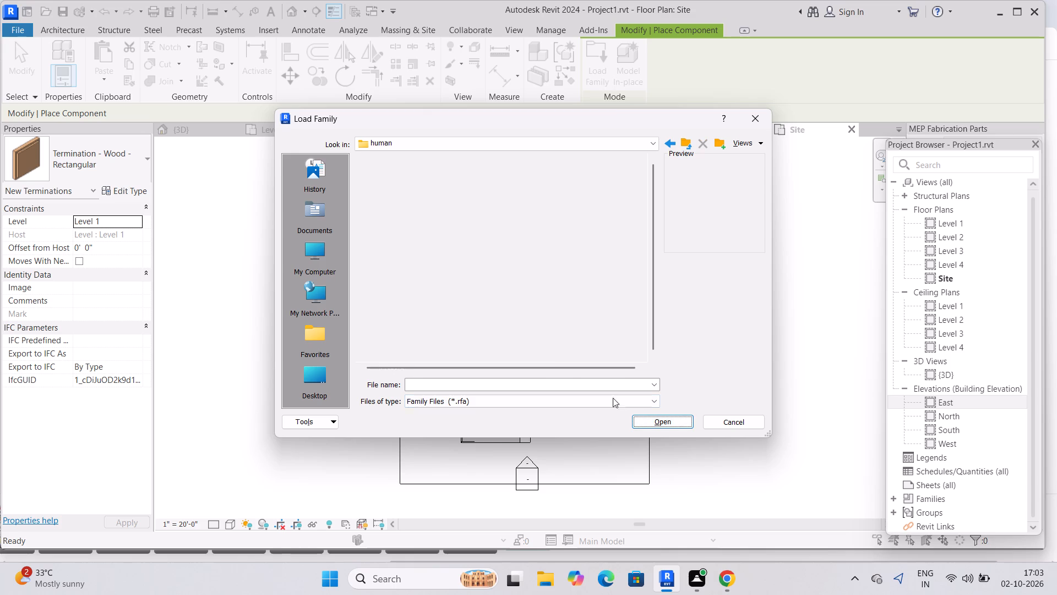
pyautogui.click(427, 210)
pyautogui.click(441, 237)
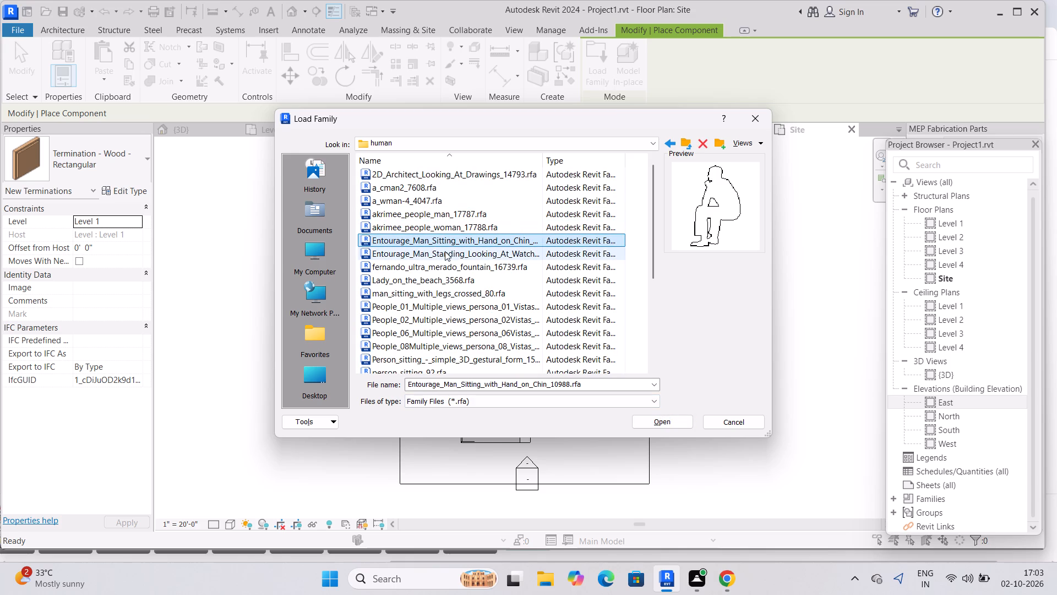
pyautogui.click(445, 251)
pyautogui.click(451, 269)
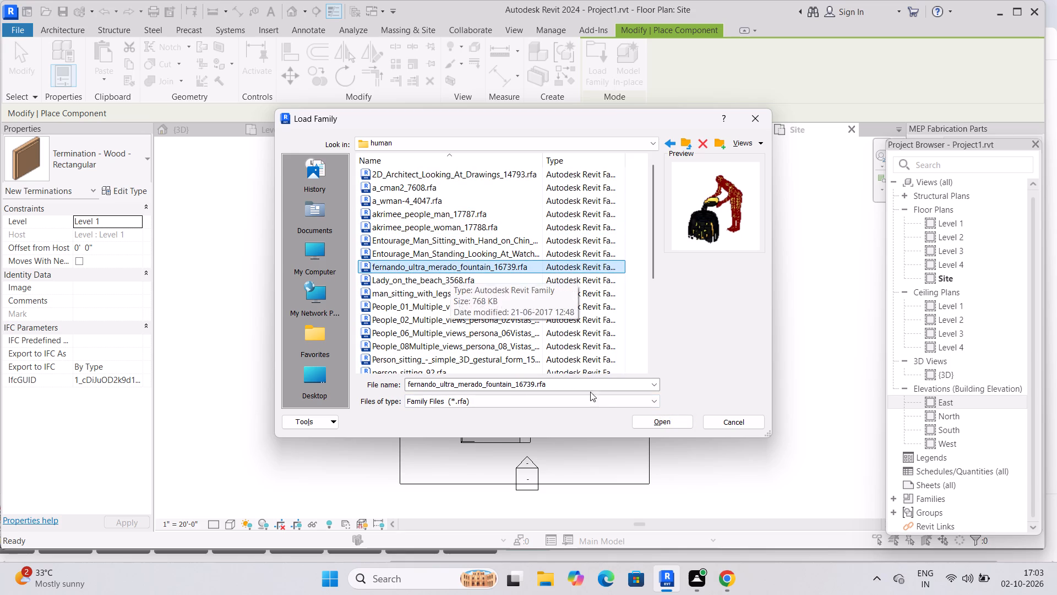
pyautogui.click(663, 424)
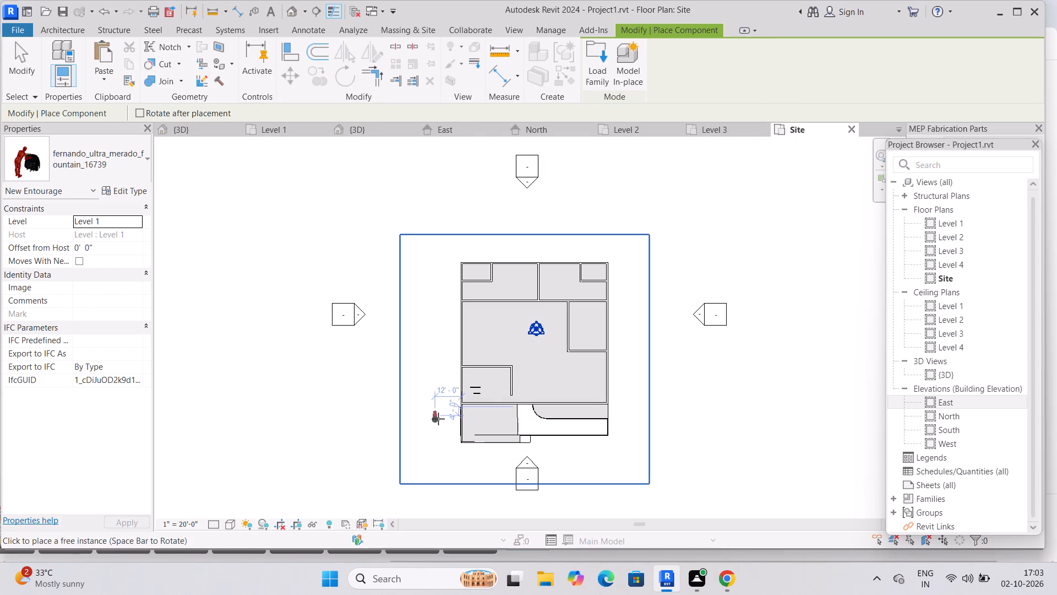
# Place two fernando_ultra_merado_fountain_16739 components on the site, one near the building's southwest corner and one near its northwest corner.
pyautogui.click(450, 458)
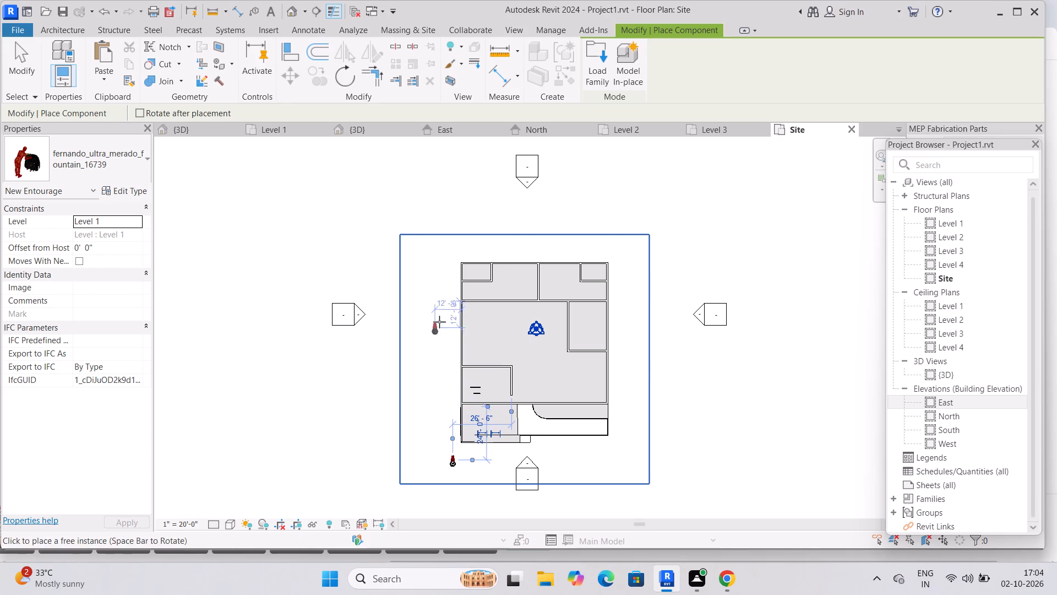
pyautogui.click(445, 273)
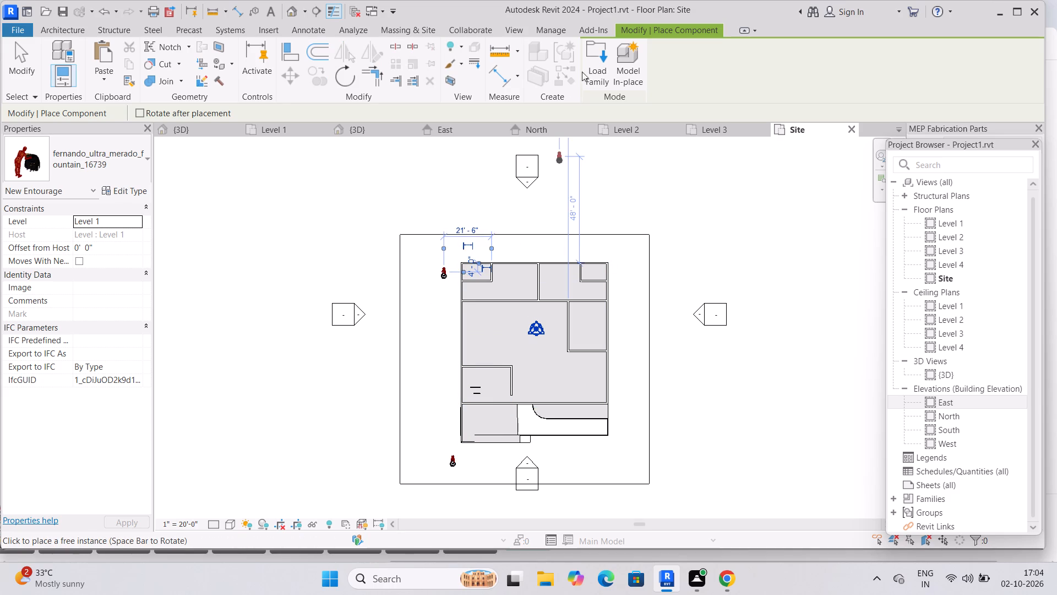
# Load the Pool_30039_by_50039_11082 family from the swimming pool folder.
pyautogui.click(593, 60)
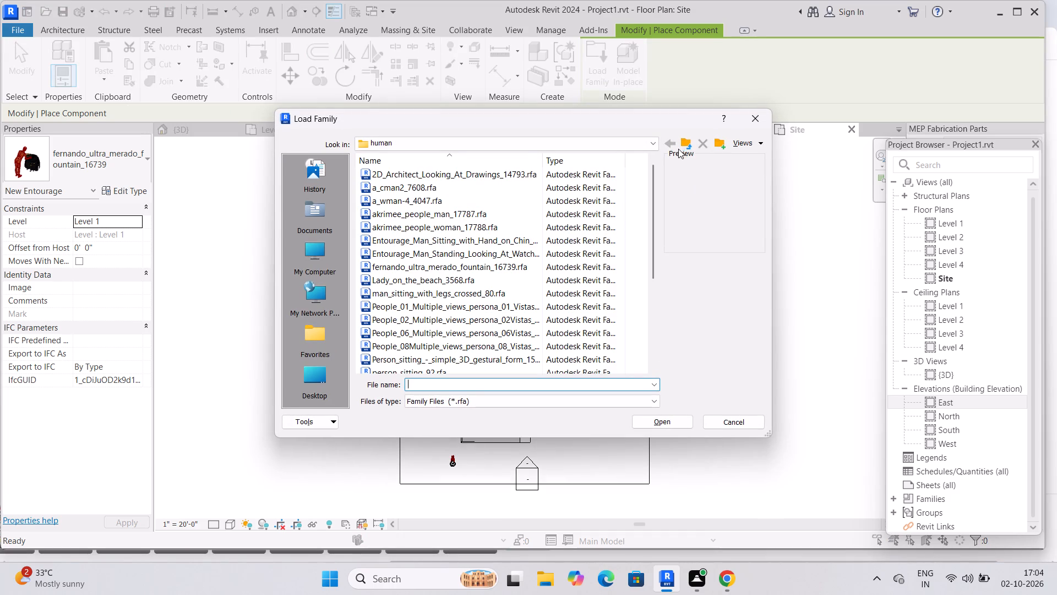
pyautogui.click(682, 143)
pyautogui.scroll(-2, 455, 248)
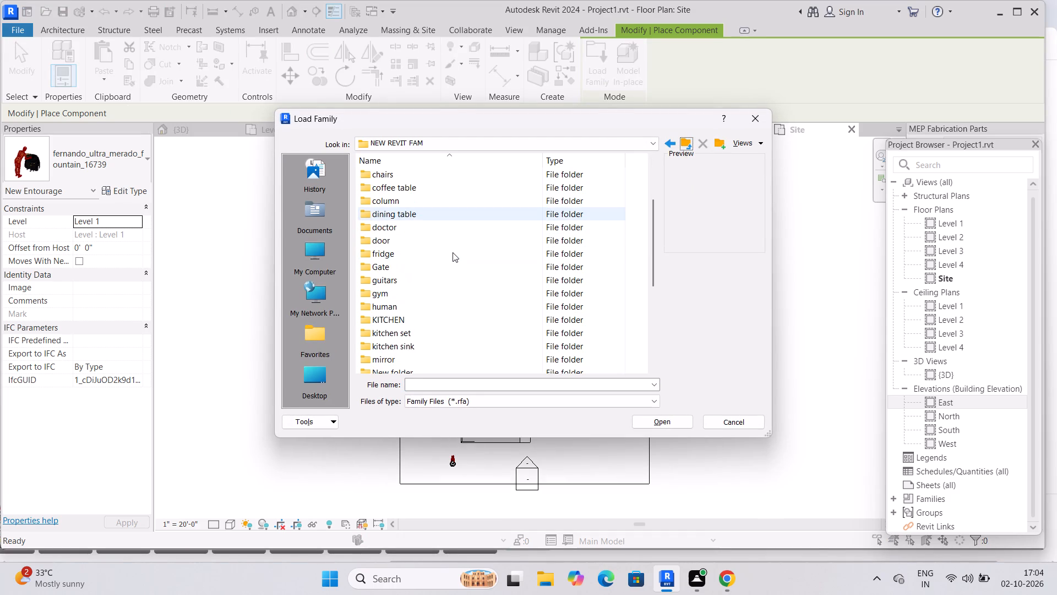
pyautogui.scroll(-4, 453, 252)
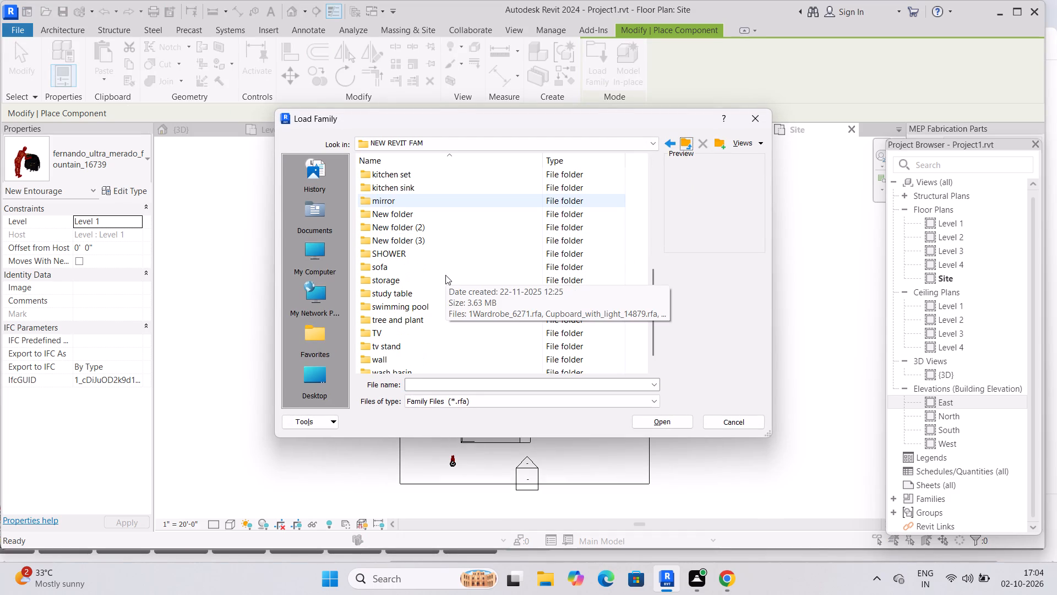
pyautogui.scroll(-2, 445, 275)
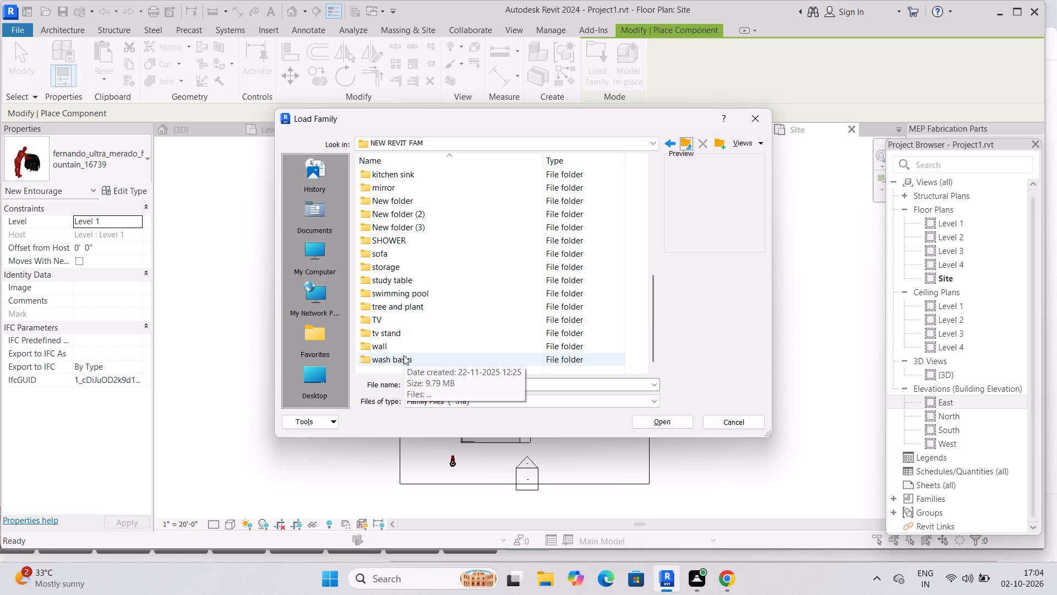
pyautogui.click(406, 293)
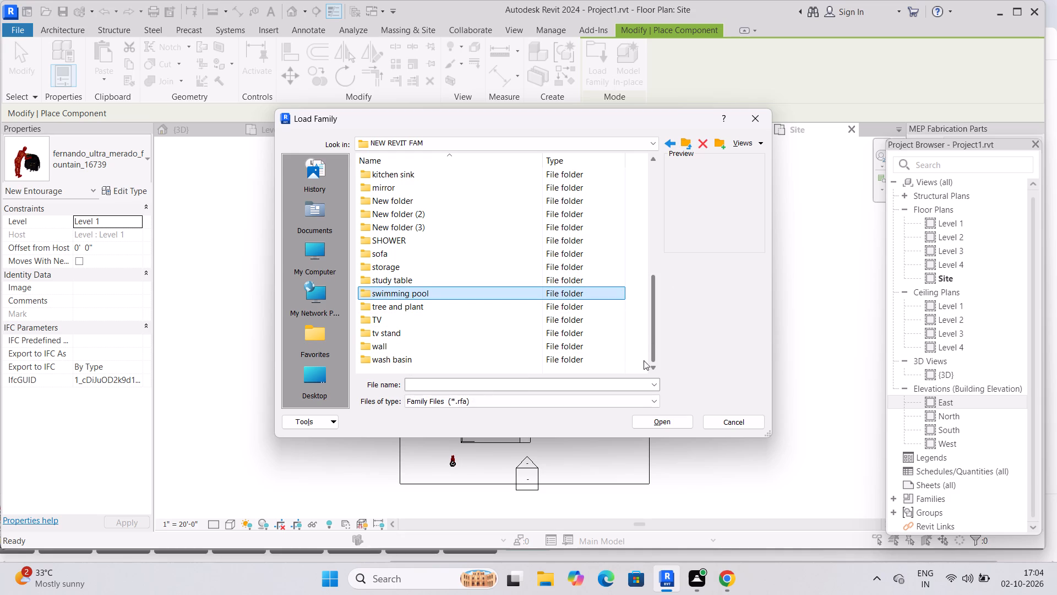
pyautogui.click(650, 418)
pyautogui.click(452, 229)
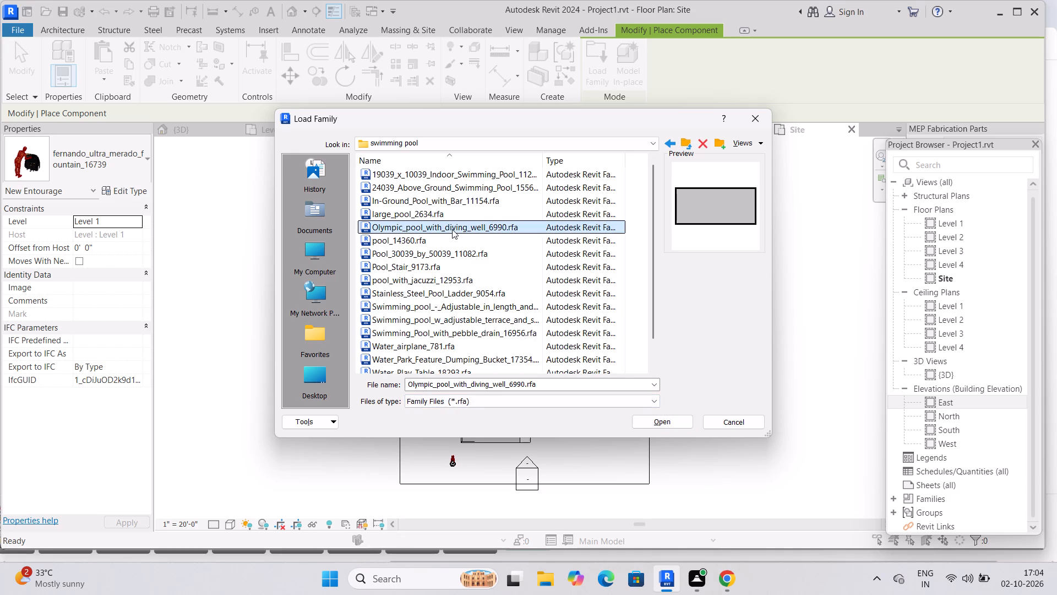
pyautogui.click(459, 258)
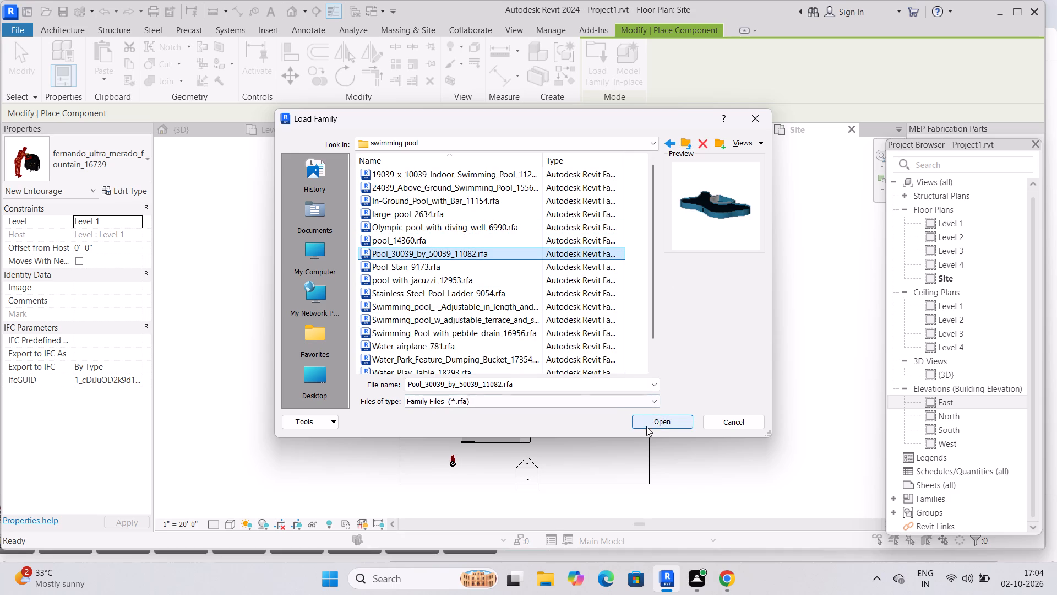
pyautogui.click(649, 420)
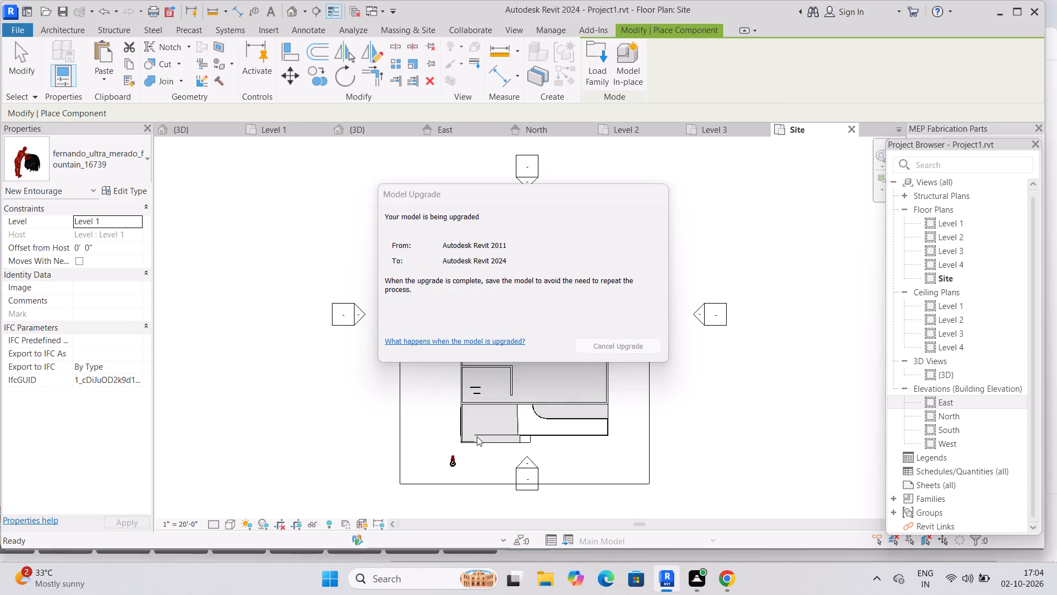
# Place one pool south of the building near its southwest corner, check it in 3D and end component placement.
pyautogui.scroll(5, 448, 462)
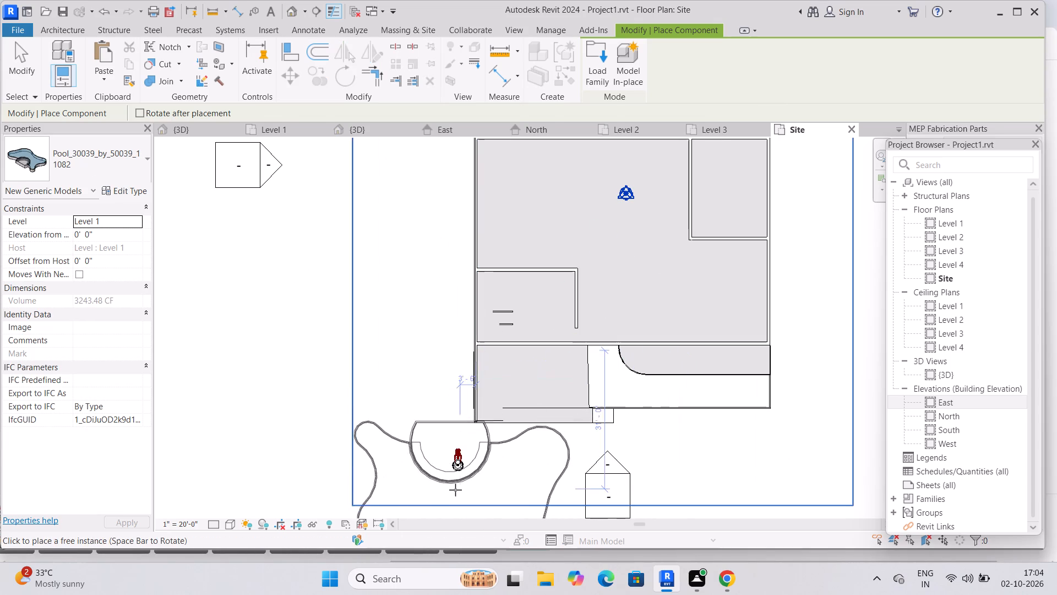
pyautogui.click(503, 493)
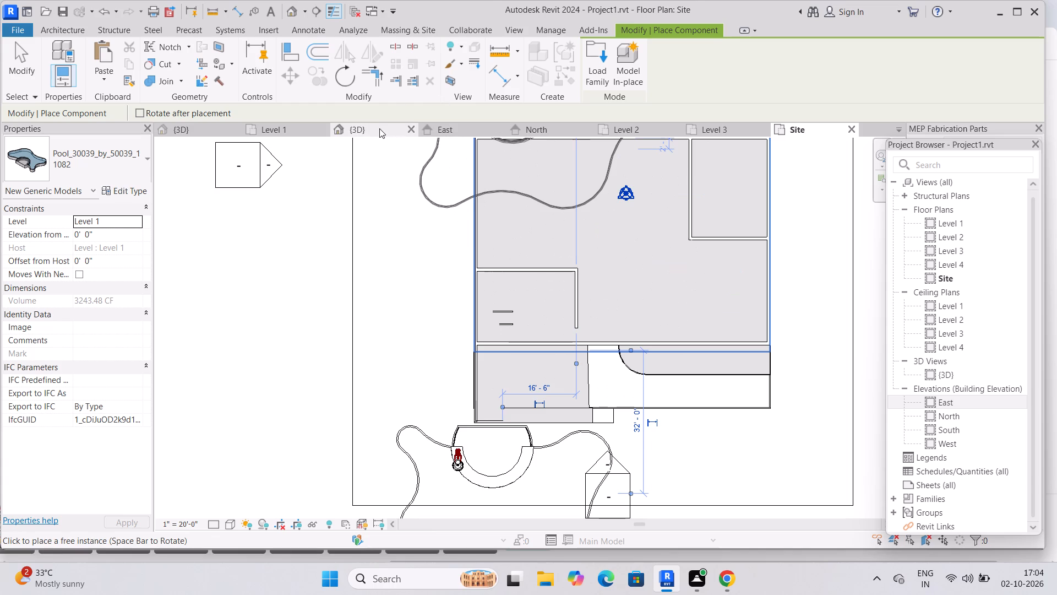
pyautogui.click(379, 128)
pyautogui.scroll(-2, 576, 370)
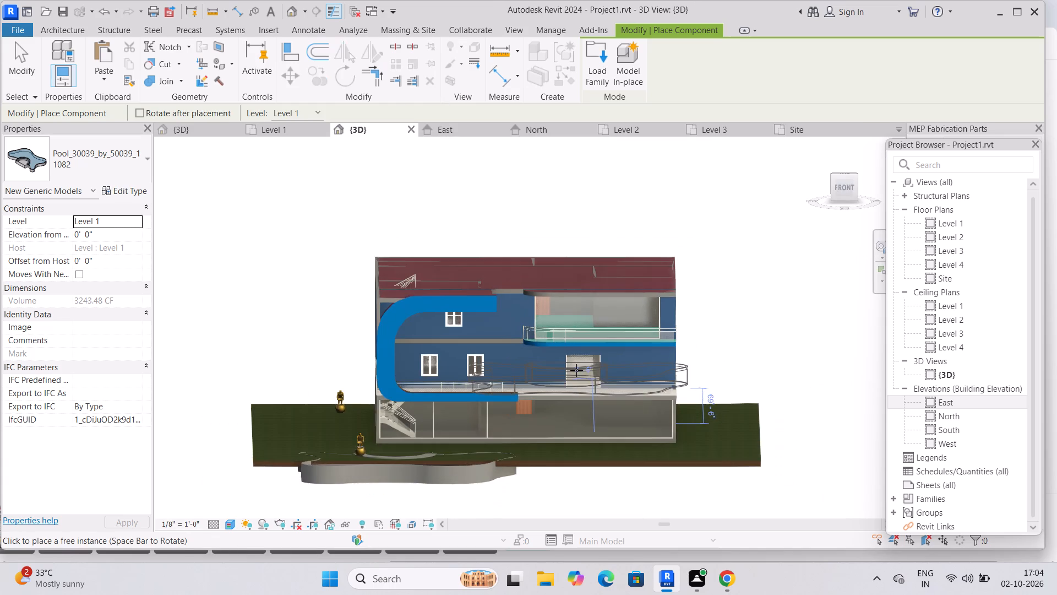
pyautogui.keyDown('shift'); pyautogui.moveTo(576, 371); pyautogui.dragTo(604, 426, button='middle'); pyautogui.keyUp('shift')
pyautogui.moveTo(601, 415); pyautogui.dragTo(567, 294, button='middle')
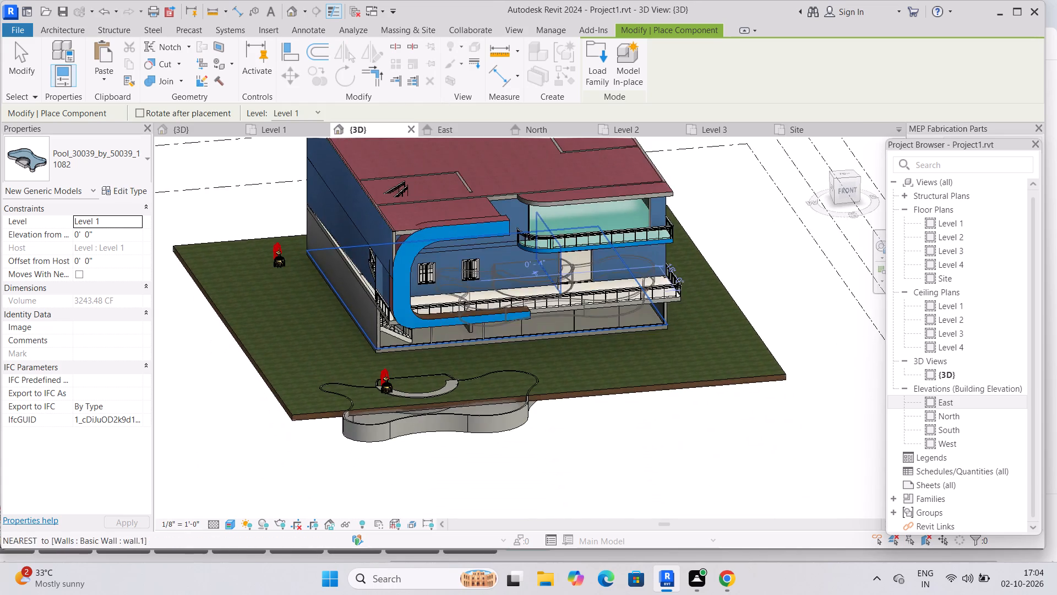
pyautogui.keyDown('shift'); pyautogui.moveTo(551, 292); pyautogui.dragTo(533, 356, button='middle'); pyautogui.keyUp('shift')
pyautogui.moveTo(549, 390); pyautogui.dragTo(570, 403, button='middle')
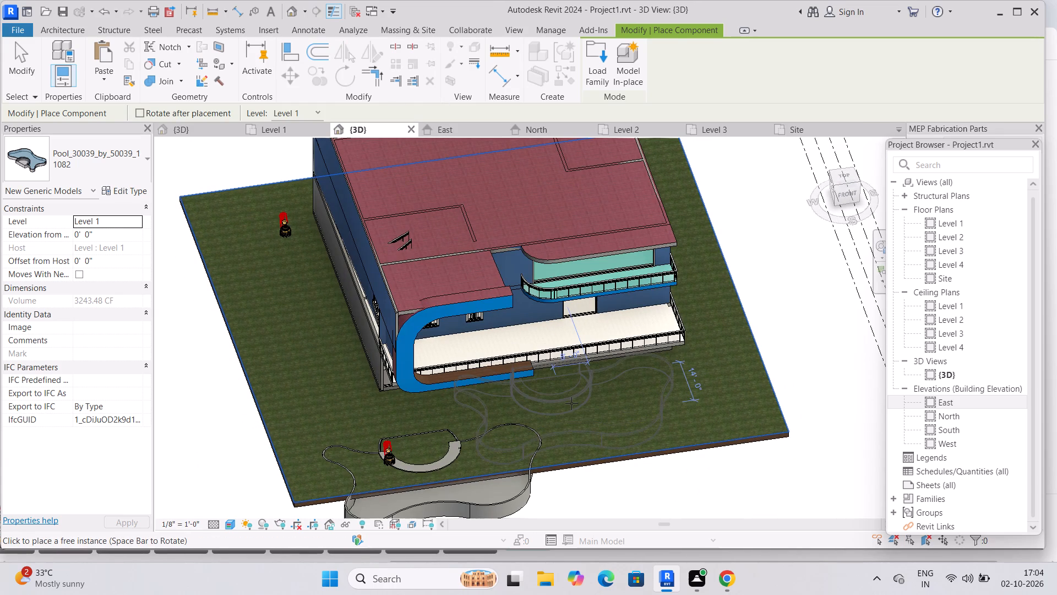
pyautogui.press('Escape')
# In the front orientation of the 3D view, nudge the pool upward to an elevation of -0' 6".
pyautogui.click(511, 458)
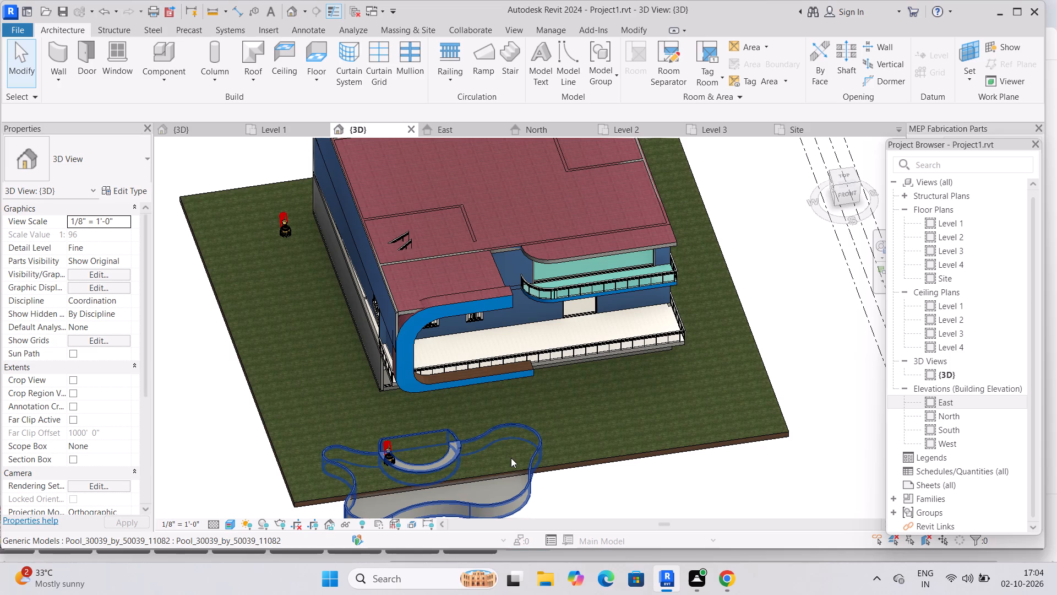
pyautogui.keyDown('shift'); pyautogui.moveTo(526, 485); pyautogui.dragTo(521, 394, button='middle'); pyautogui.keyUp('shift')
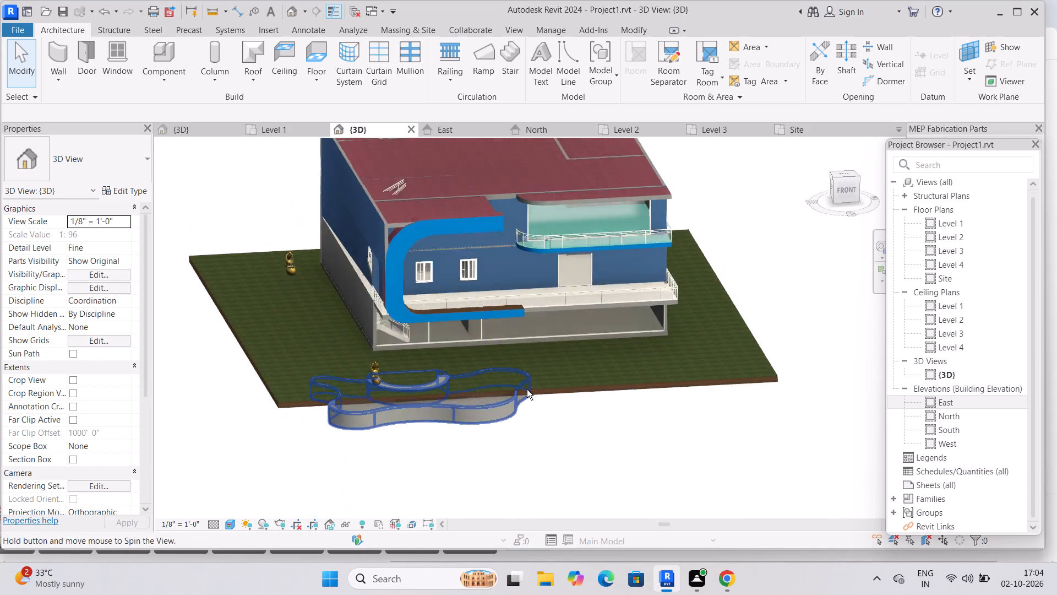
pyautogui.click(842, 189)
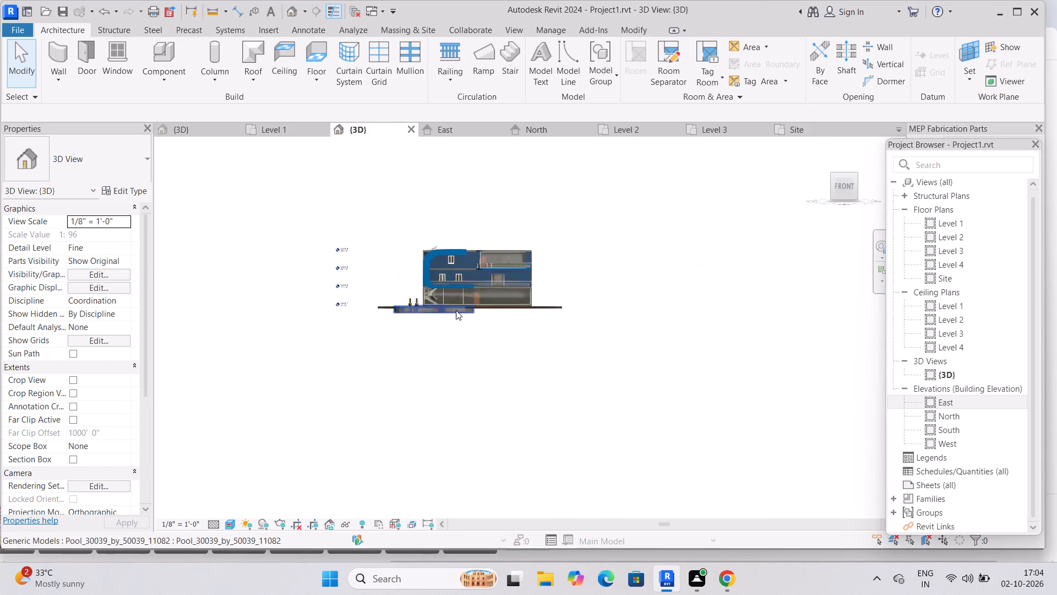
pyautogui.scroll(10, 446, 323)
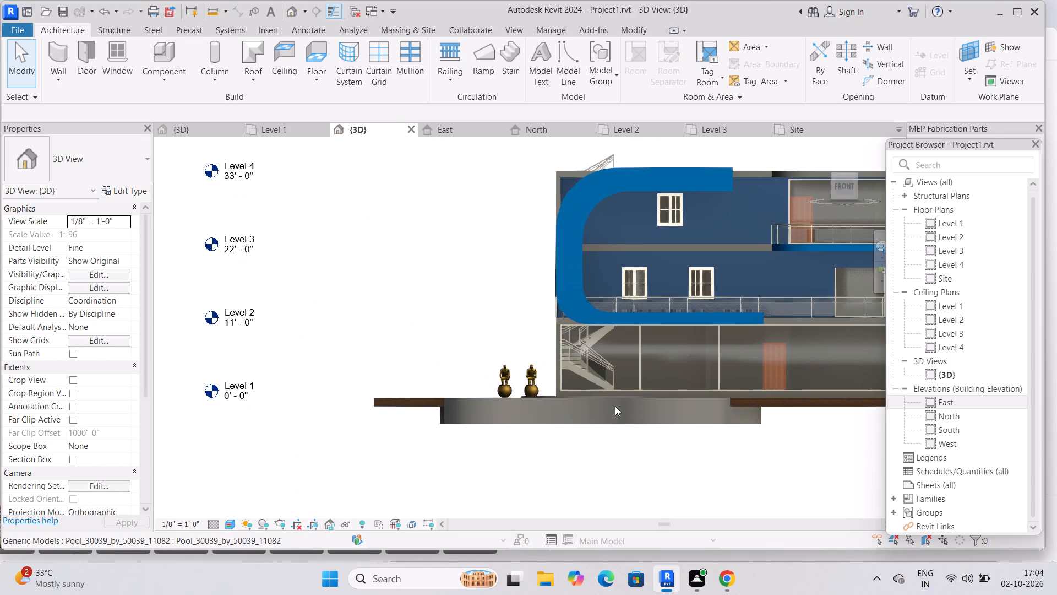
pyautogui.click(615, 406)
pyautogui.click(615, 401)
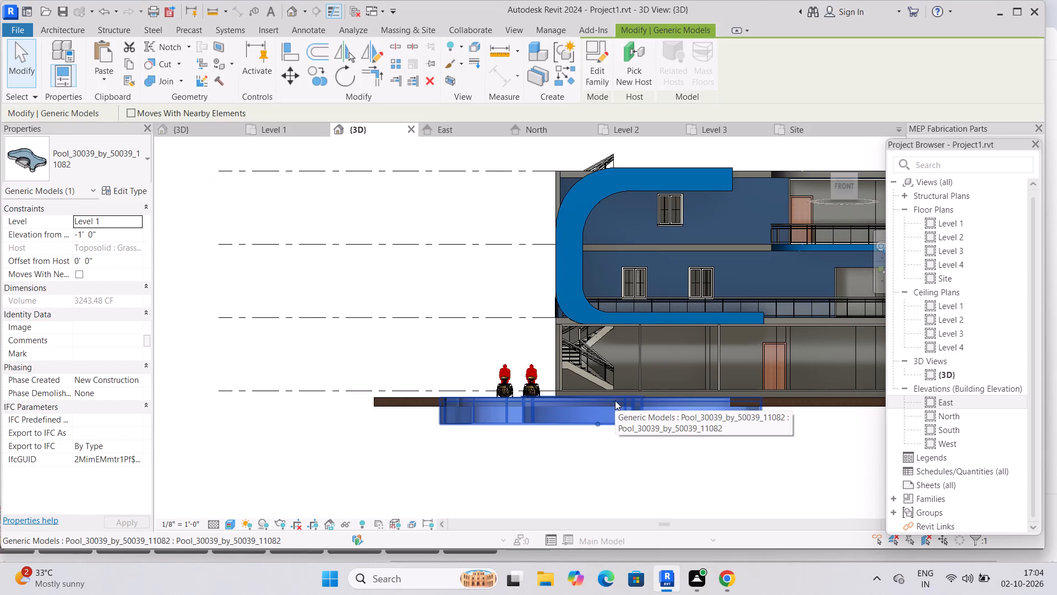
pyautogui.press('Up')
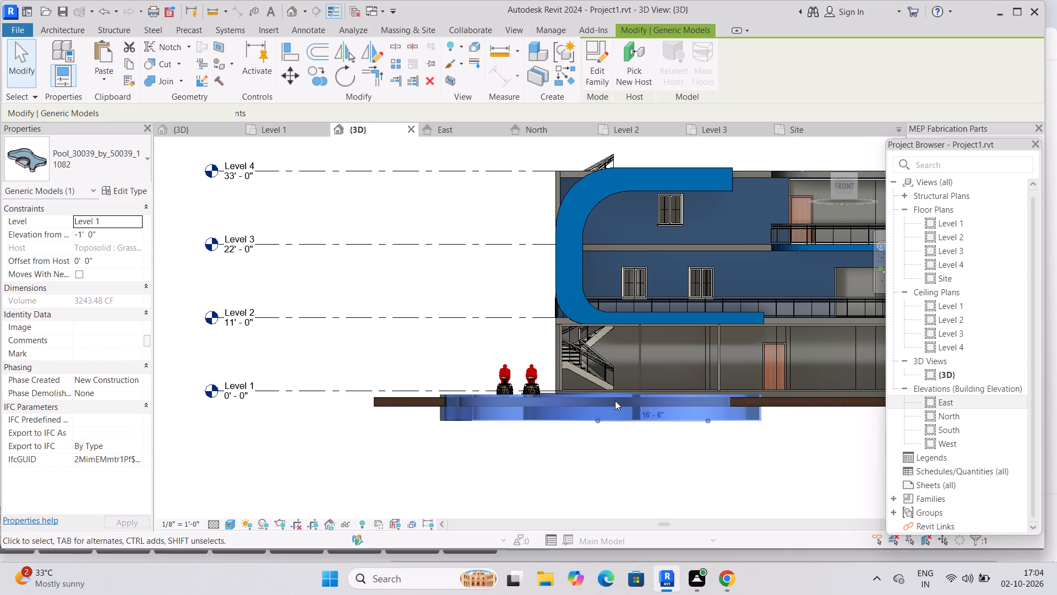
pyautogui.click(613, 463)
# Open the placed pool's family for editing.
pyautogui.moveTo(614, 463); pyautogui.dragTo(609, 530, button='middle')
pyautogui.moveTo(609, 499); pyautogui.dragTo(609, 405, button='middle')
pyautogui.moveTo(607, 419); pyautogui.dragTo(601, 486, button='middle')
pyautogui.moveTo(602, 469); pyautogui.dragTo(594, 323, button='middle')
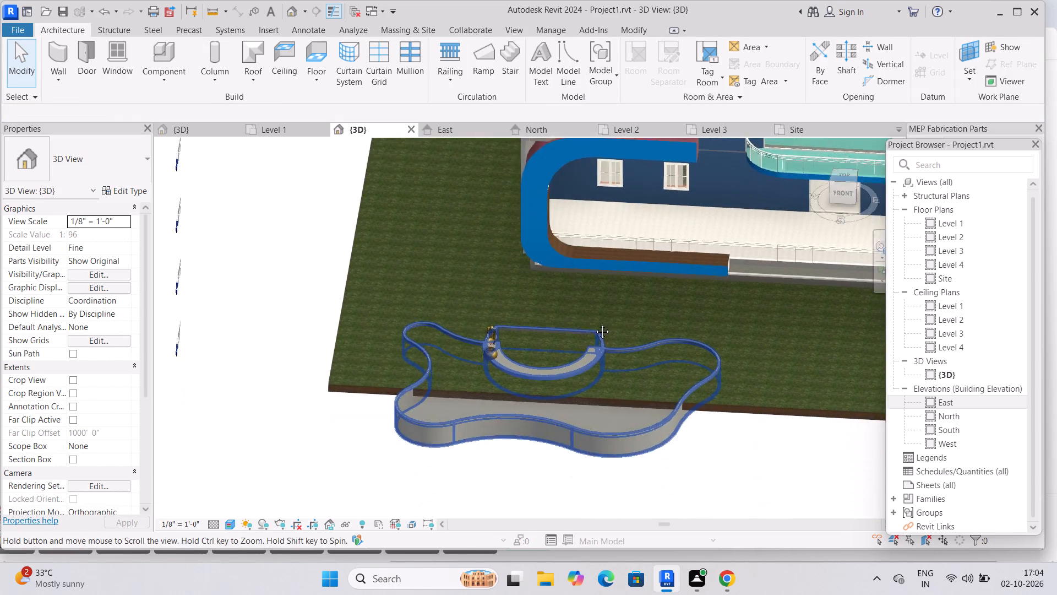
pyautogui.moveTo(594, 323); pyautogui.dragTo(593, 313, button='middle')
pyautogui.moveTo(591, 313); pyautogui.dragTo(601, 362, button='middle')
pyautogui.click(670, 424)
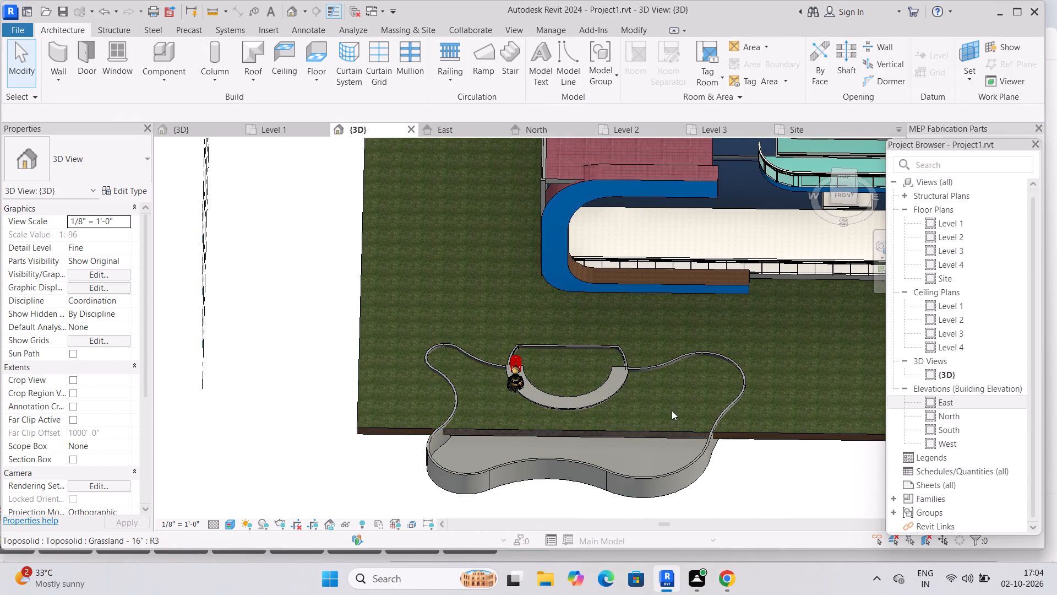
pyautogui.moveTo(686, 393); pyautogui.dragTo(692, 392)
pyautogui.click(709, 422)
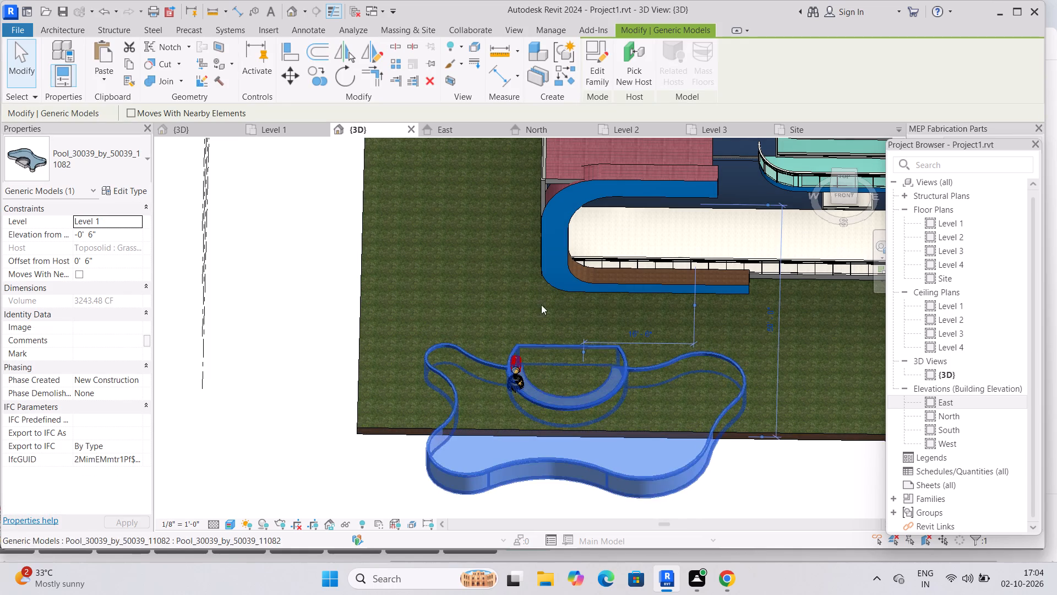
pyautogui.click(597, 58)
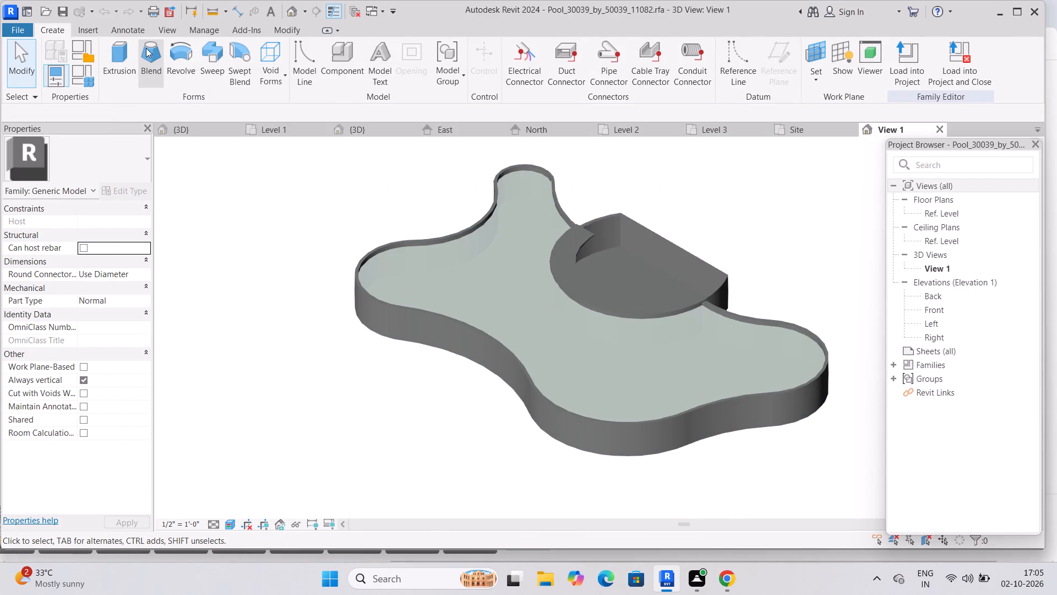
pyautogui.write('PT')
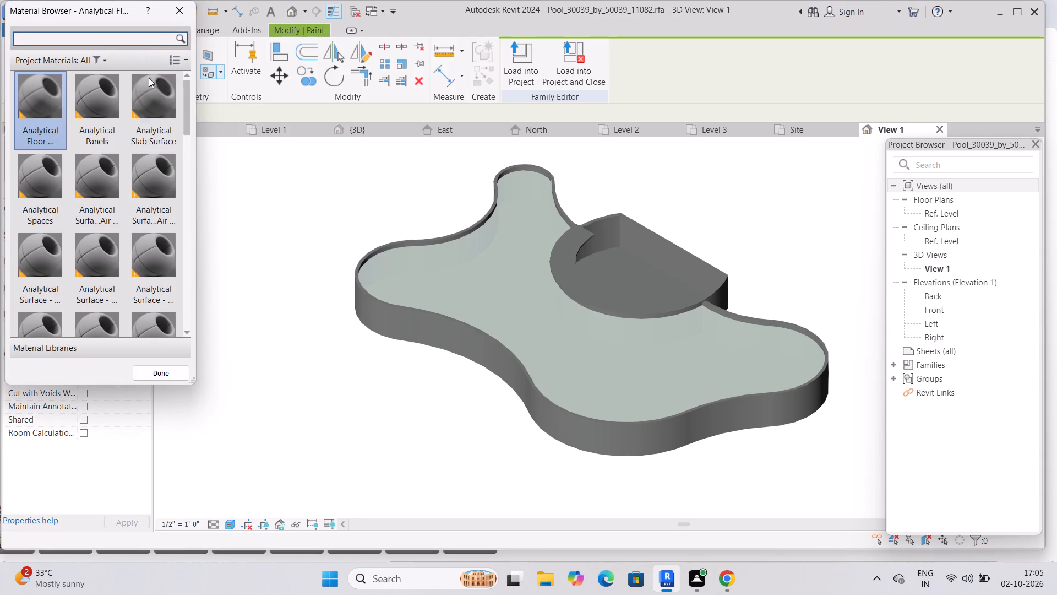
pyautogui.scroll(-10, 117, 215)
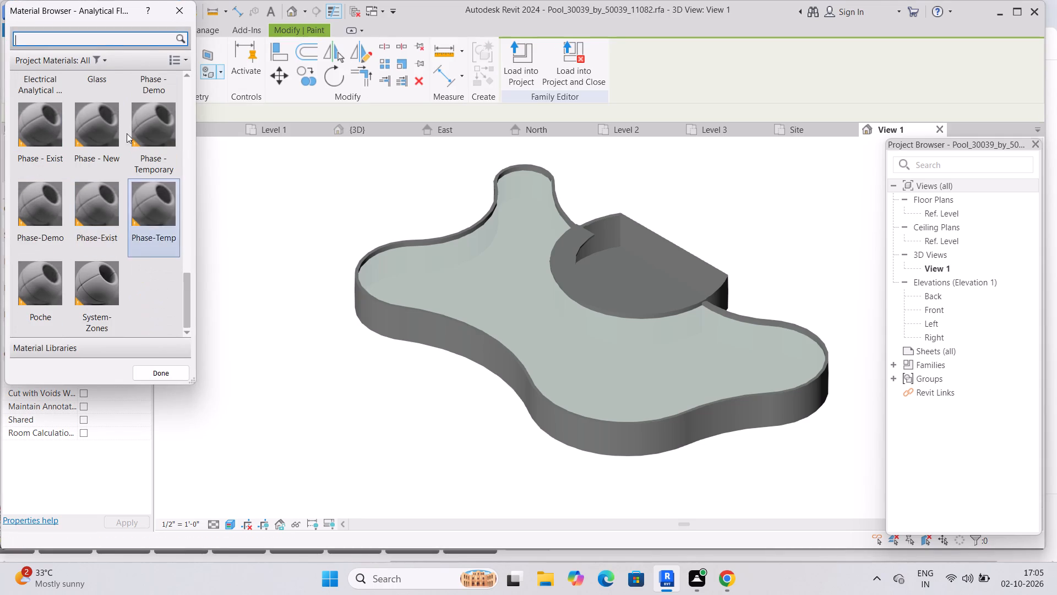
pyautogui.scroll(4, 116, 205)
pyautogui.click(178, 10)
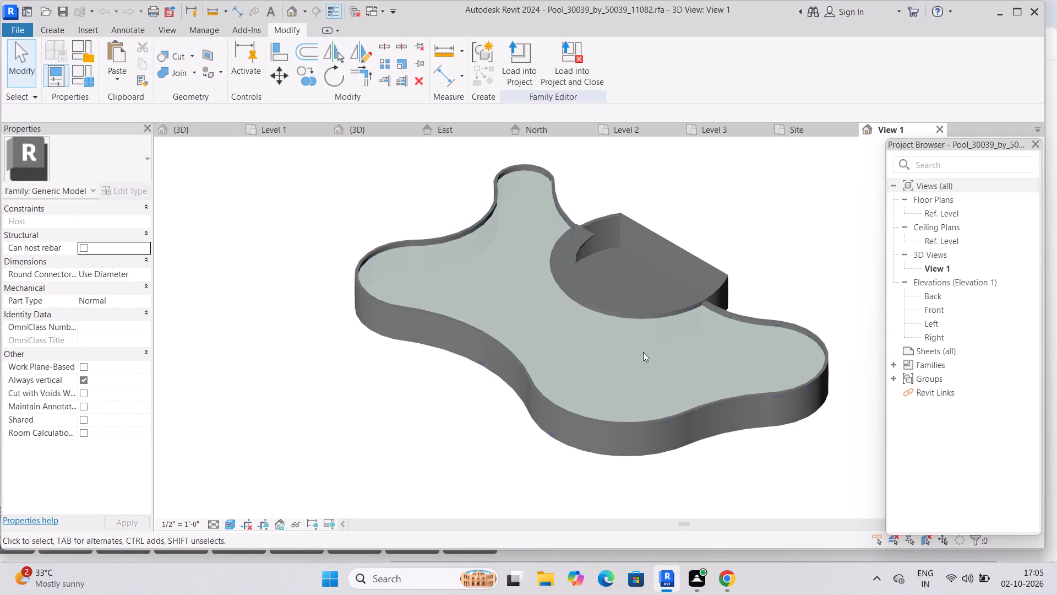
# Inspect the pool's void extrusion in the family and return to the project's 3D view.
pyautogui.click(682, 318)
pyautogui.click(696, 308)
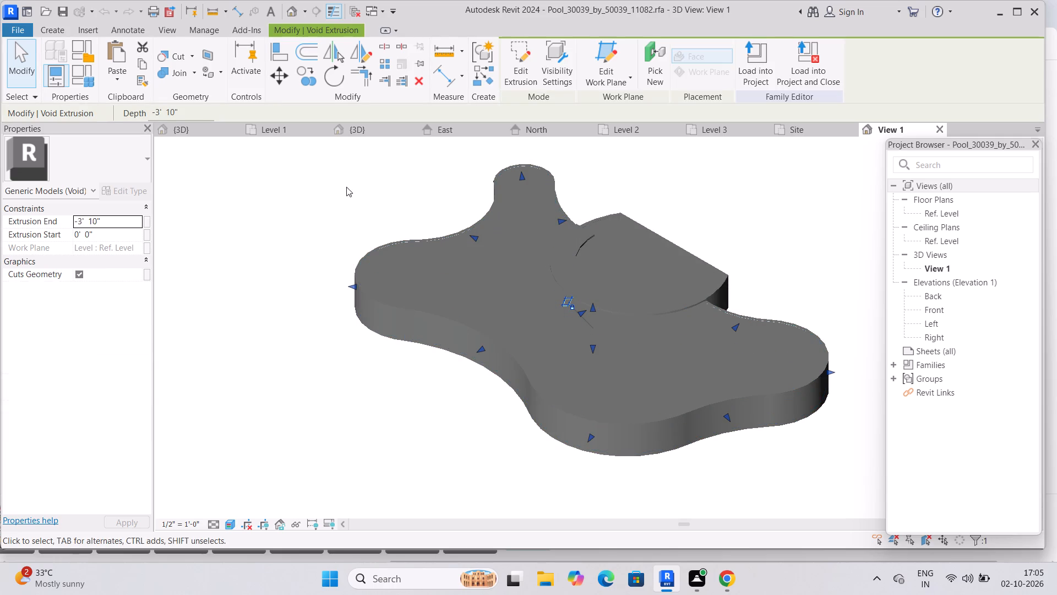
pyautogui.click(391, 129)
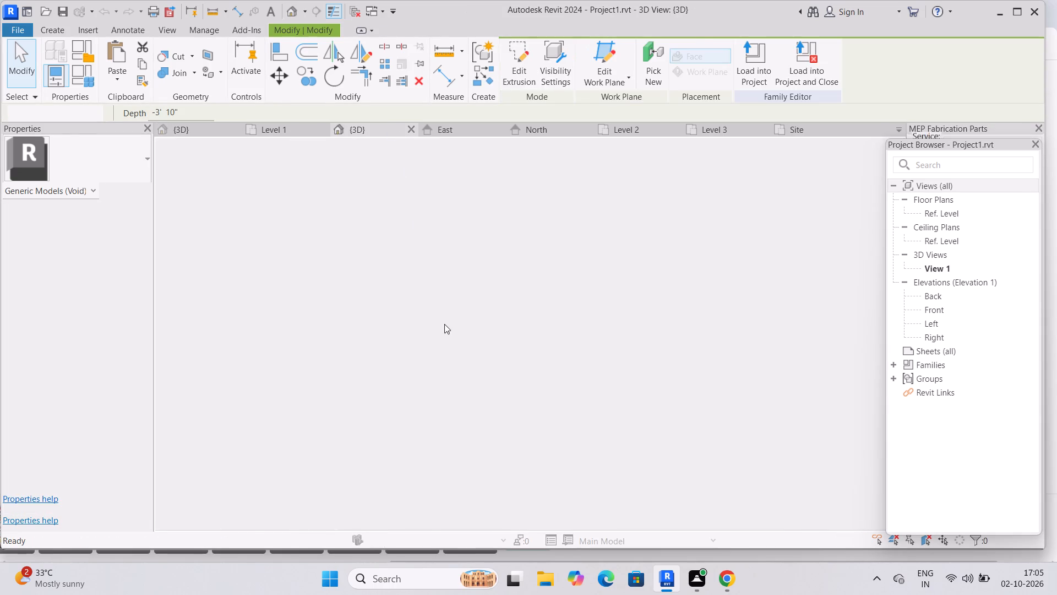
# Try to paint the surface inside the pool outline with the fernando ultra merano water material.
pyautogui.scroll(-2, 494, 355)
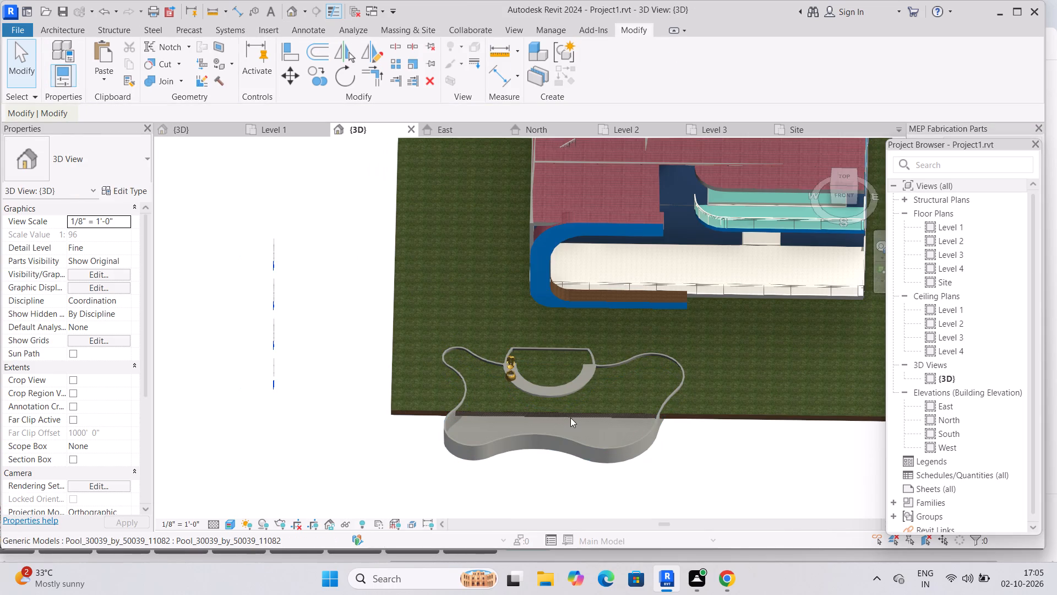
pyautogui.write('PT')
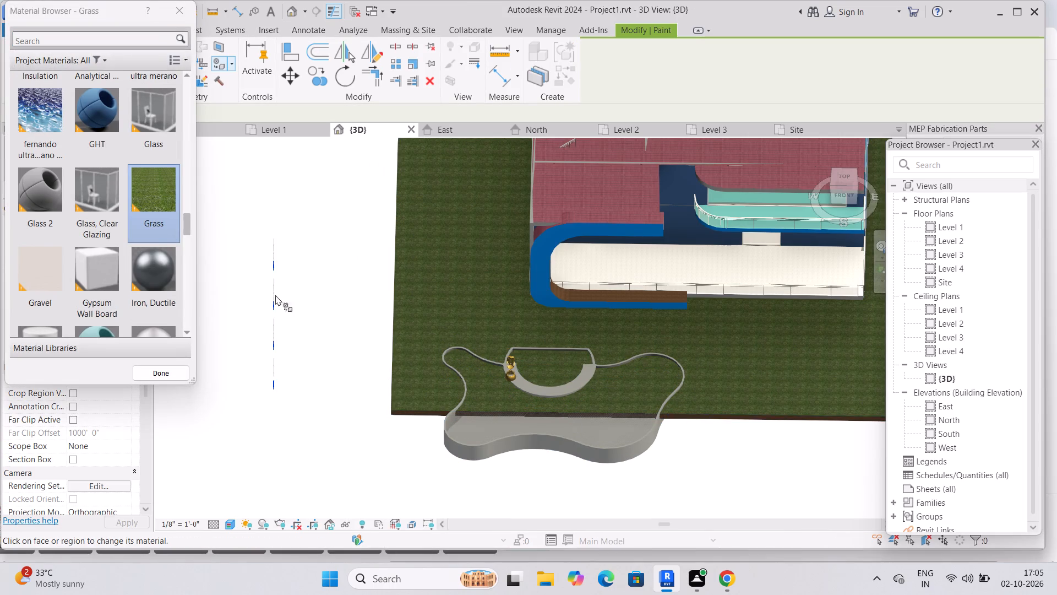
pyautogui.click(40, 122)
pyautogui.click(519, 401)
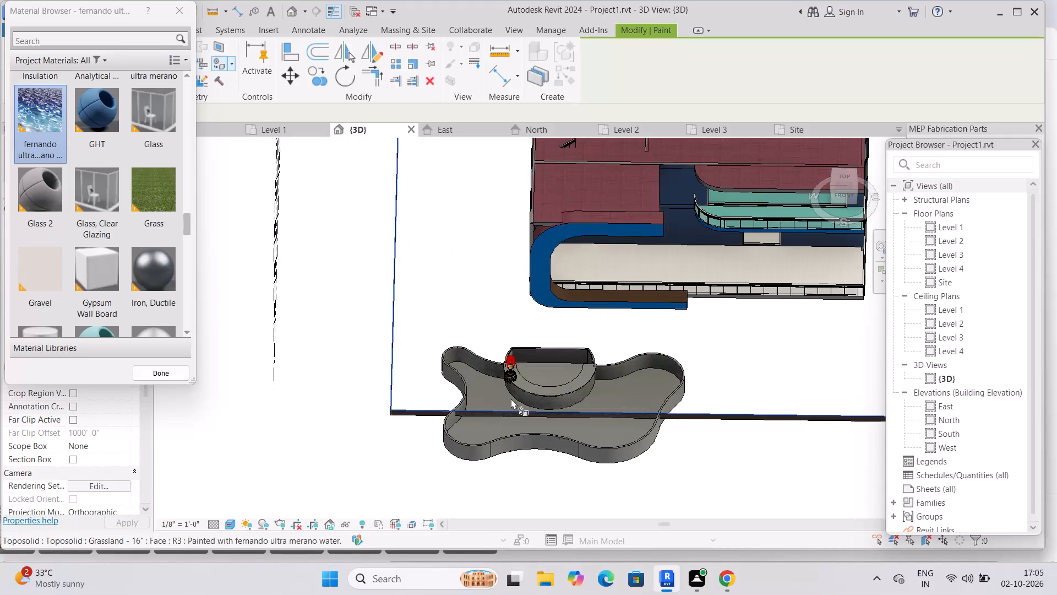
pyautogui.moveTo(622, 408); pyautogui.dragTo(623, 470, button='middle')
pyautogui.click(625, 487)
pyautogui.click(633, 500)
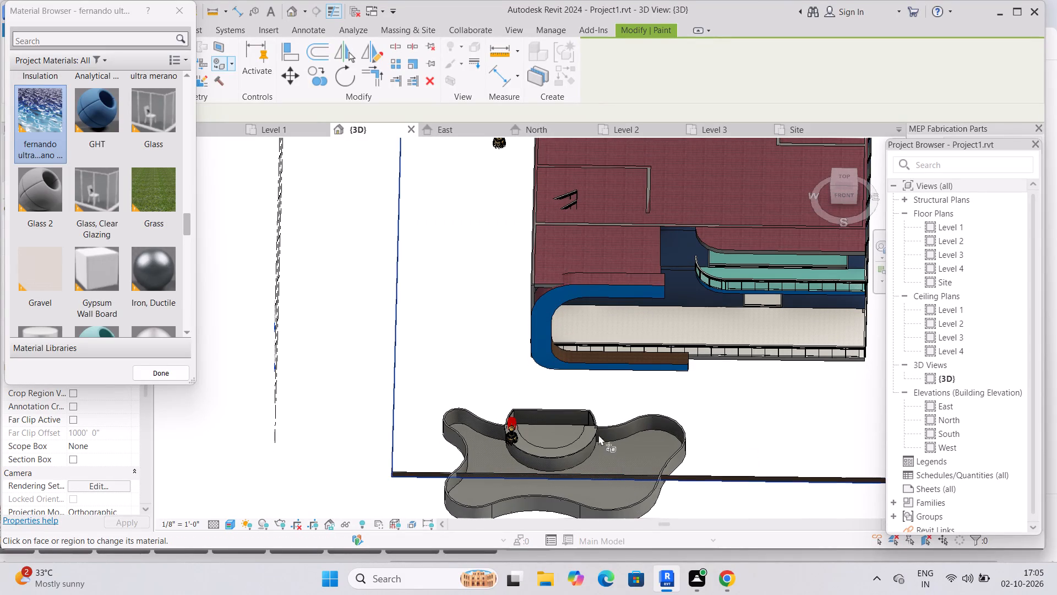
# Paint the toposolid's top face with the Grass material.
pyautogui.click(163, 195)
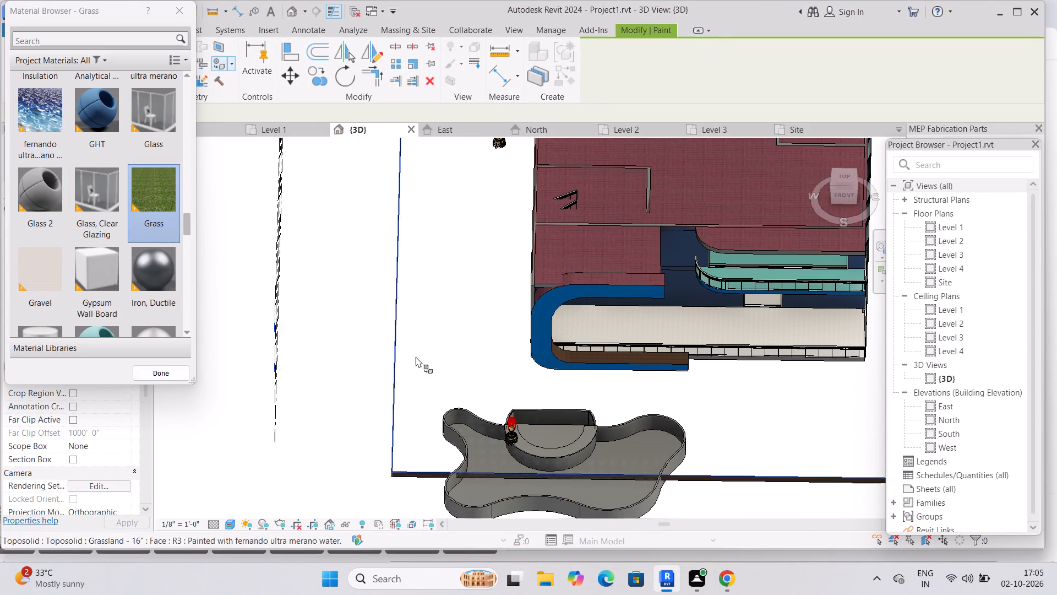
pyautogui.click(421, 359)
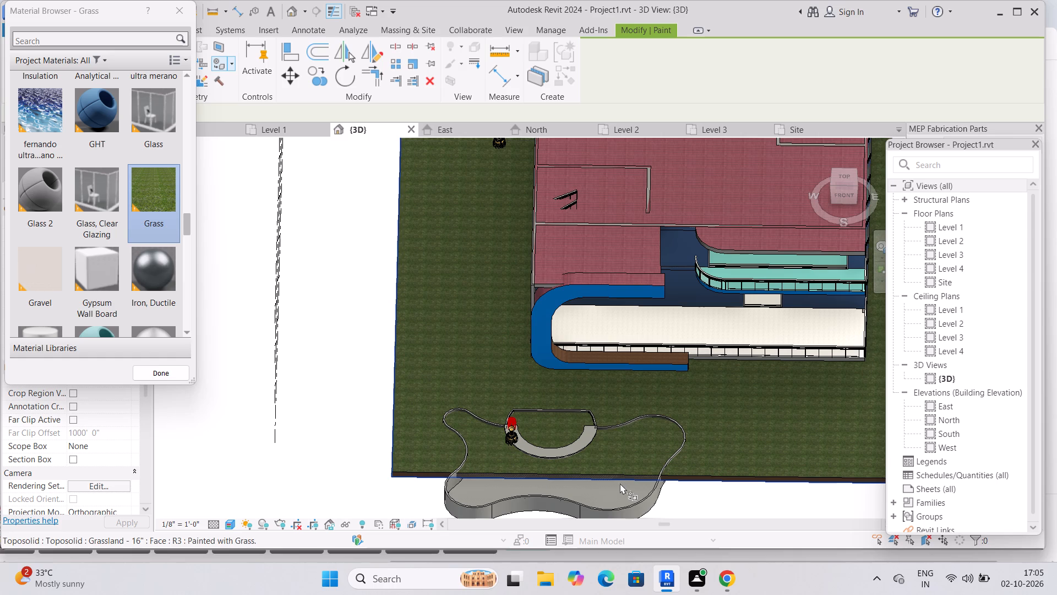
# In the front orientation of the 3D view, nudge the curved pool upward to an elevation of 0' 0".
pyautogui.moveTo(622, 450); pyautogui.dragTo(637, 391, button='middle')
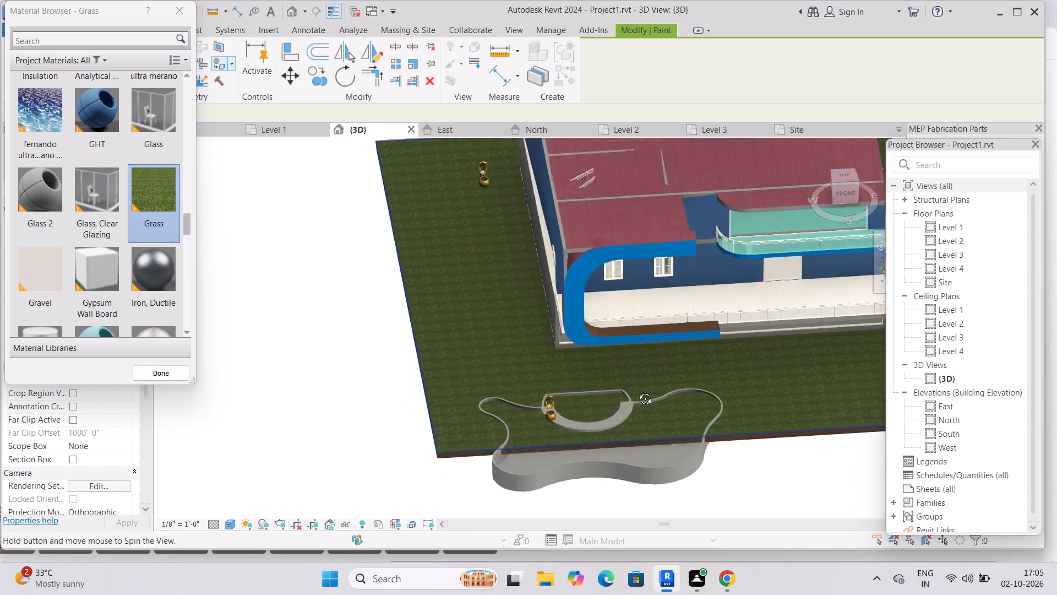
pyautogui.moveTo(637, 391); pyautogui.dragTo(623, 343, button='middle')
pyautogui.keyDown('shift'); pyautogui.moveTo(623, 428); pyautogui.dragTo(629, 390, button='middle'); pyautogui.keyUp('shift')
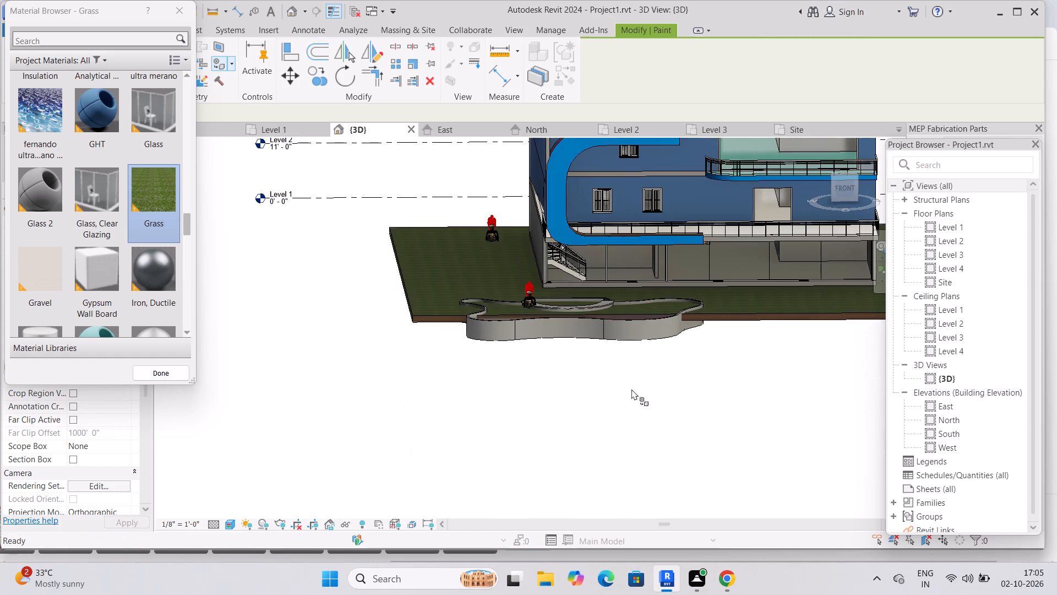
pyautogui.keyDown('shift'); pyautogui.moveTo(631, 389); pyautogui.dragTo(635, 364, button='middle'); pyautogui.keyUp('shift')
pyautogui.click(844, 183)
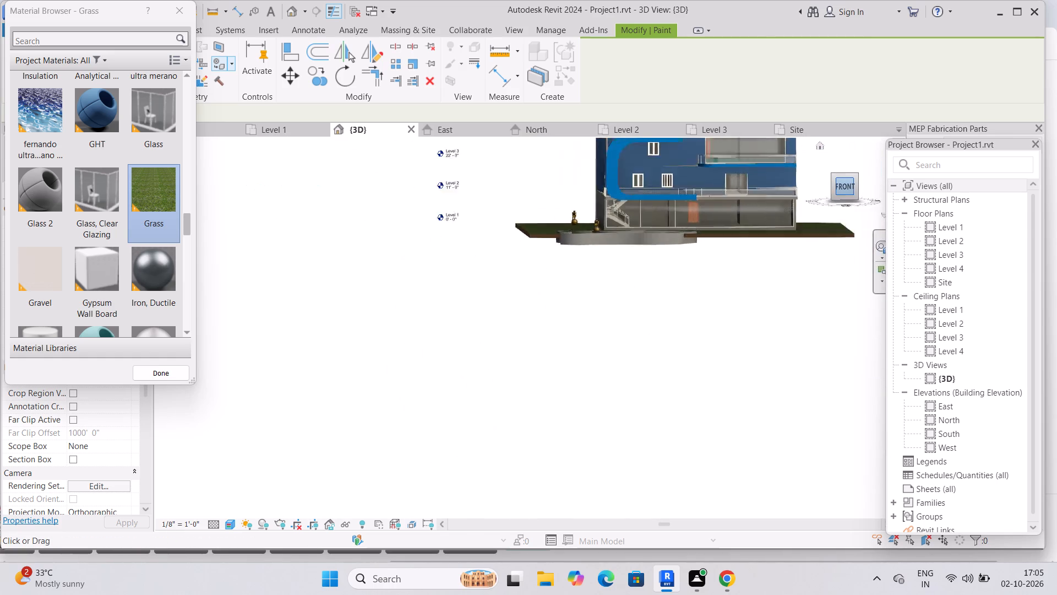
pyautogui.scroll(9, 464, 385)
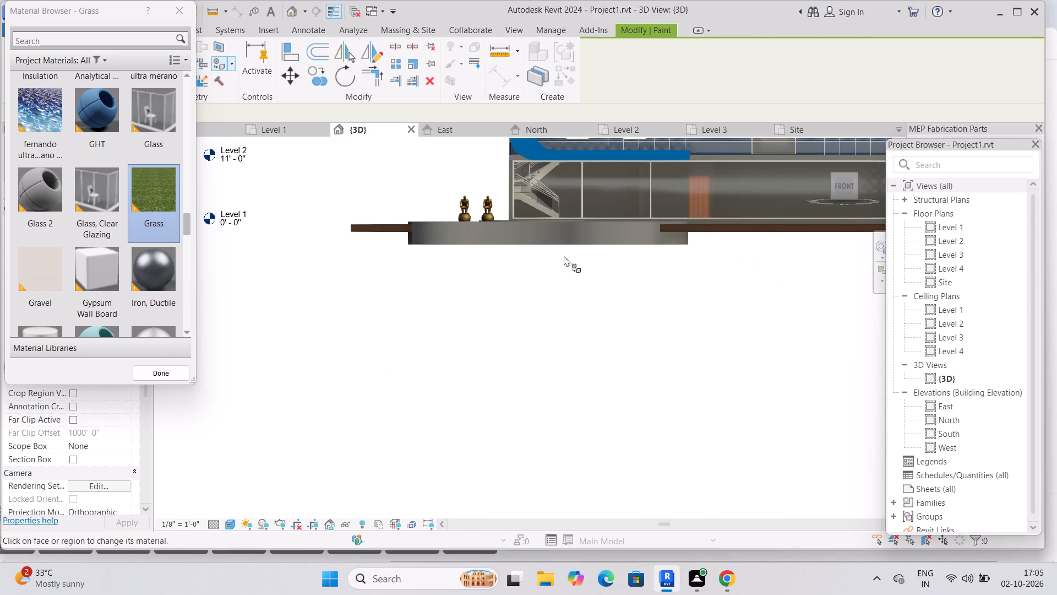
pyautogui.press('Escape')
pyautogui.click(585, 242)
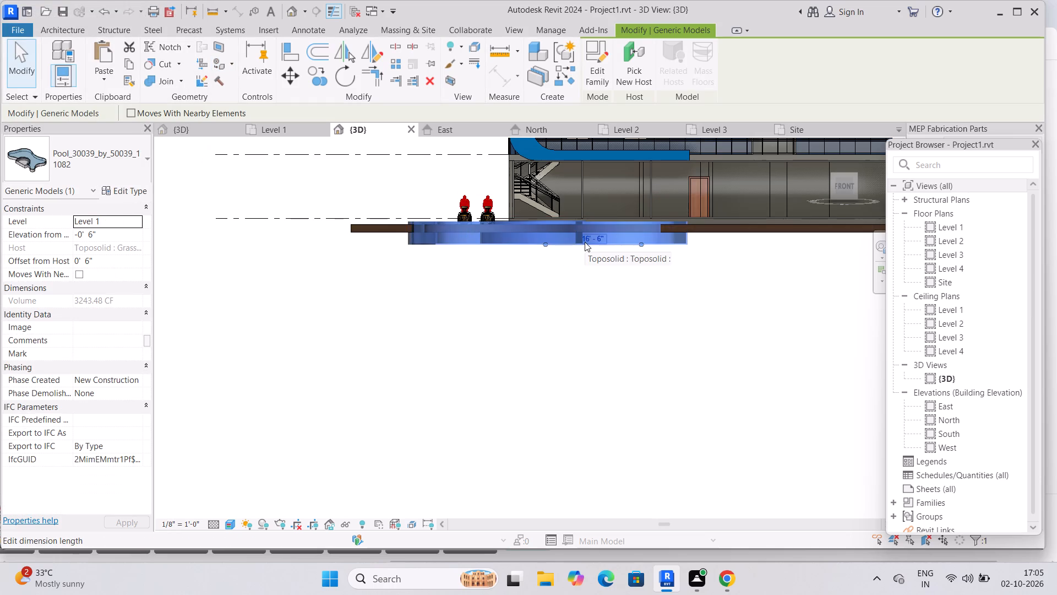
pyautogui.press('Up')
pyautogui.click(517, 364)
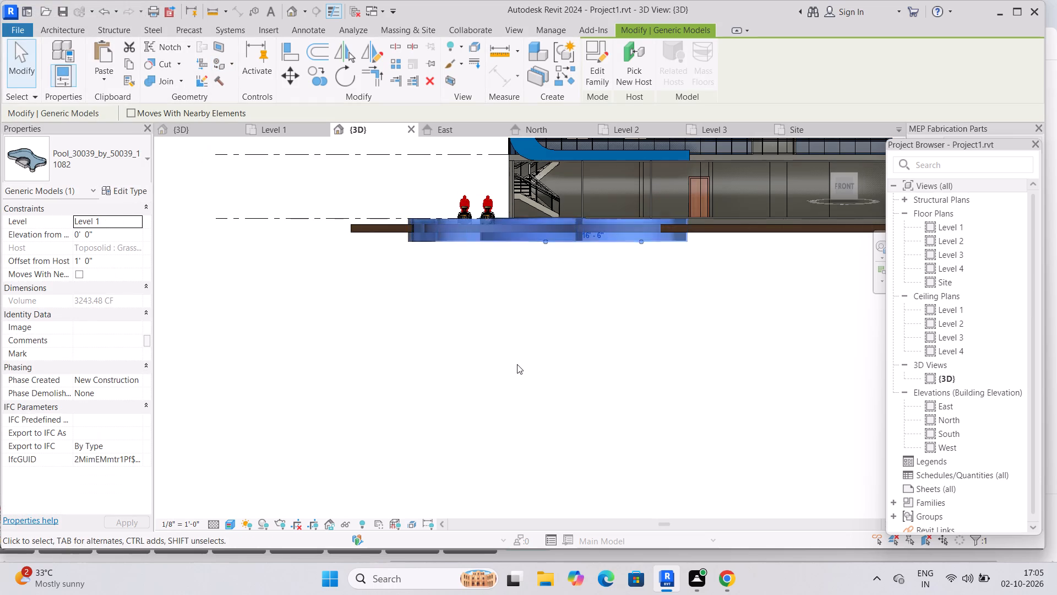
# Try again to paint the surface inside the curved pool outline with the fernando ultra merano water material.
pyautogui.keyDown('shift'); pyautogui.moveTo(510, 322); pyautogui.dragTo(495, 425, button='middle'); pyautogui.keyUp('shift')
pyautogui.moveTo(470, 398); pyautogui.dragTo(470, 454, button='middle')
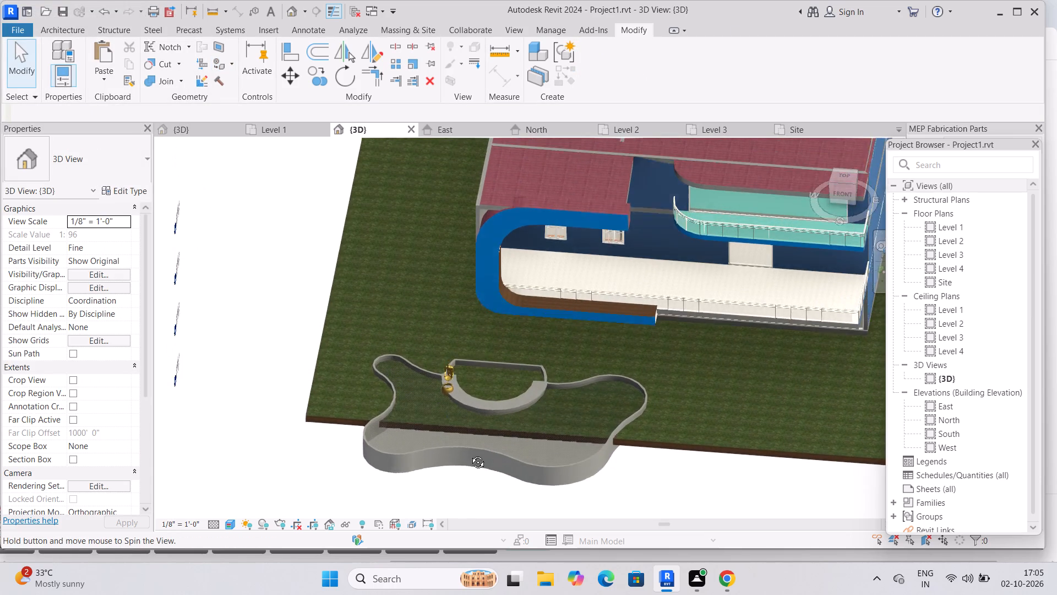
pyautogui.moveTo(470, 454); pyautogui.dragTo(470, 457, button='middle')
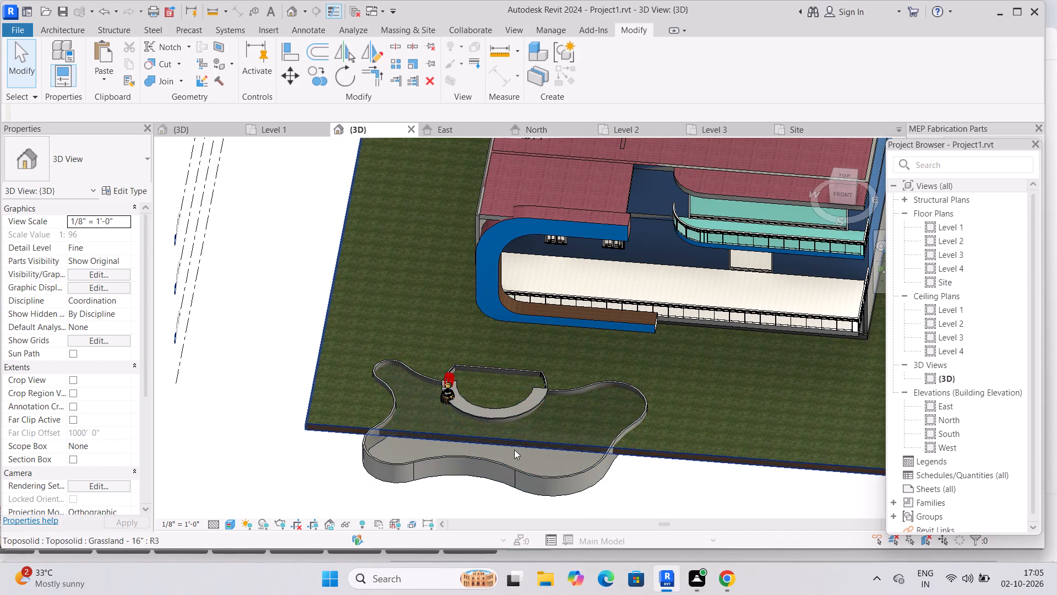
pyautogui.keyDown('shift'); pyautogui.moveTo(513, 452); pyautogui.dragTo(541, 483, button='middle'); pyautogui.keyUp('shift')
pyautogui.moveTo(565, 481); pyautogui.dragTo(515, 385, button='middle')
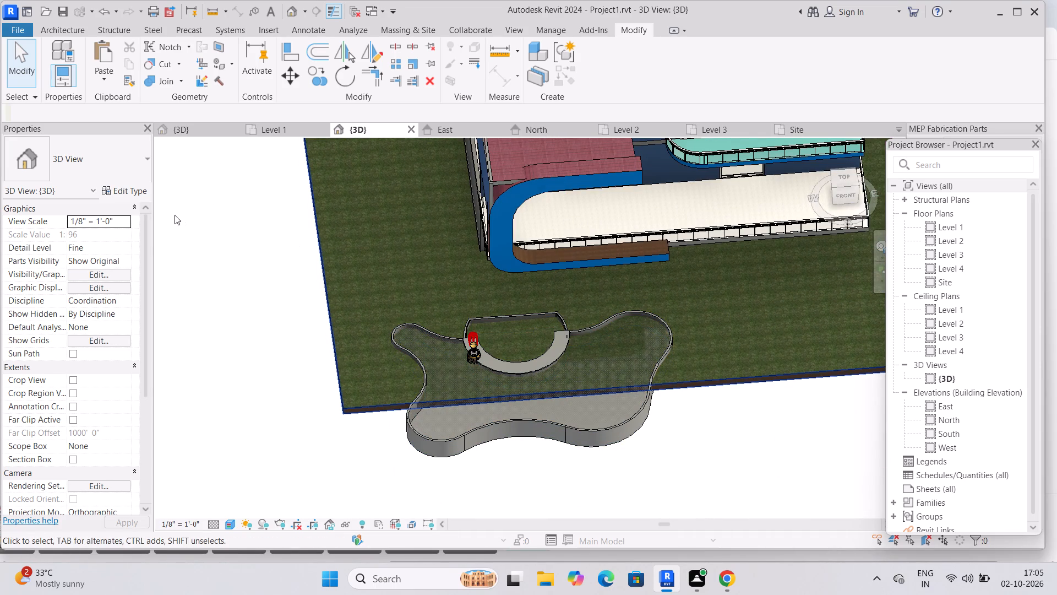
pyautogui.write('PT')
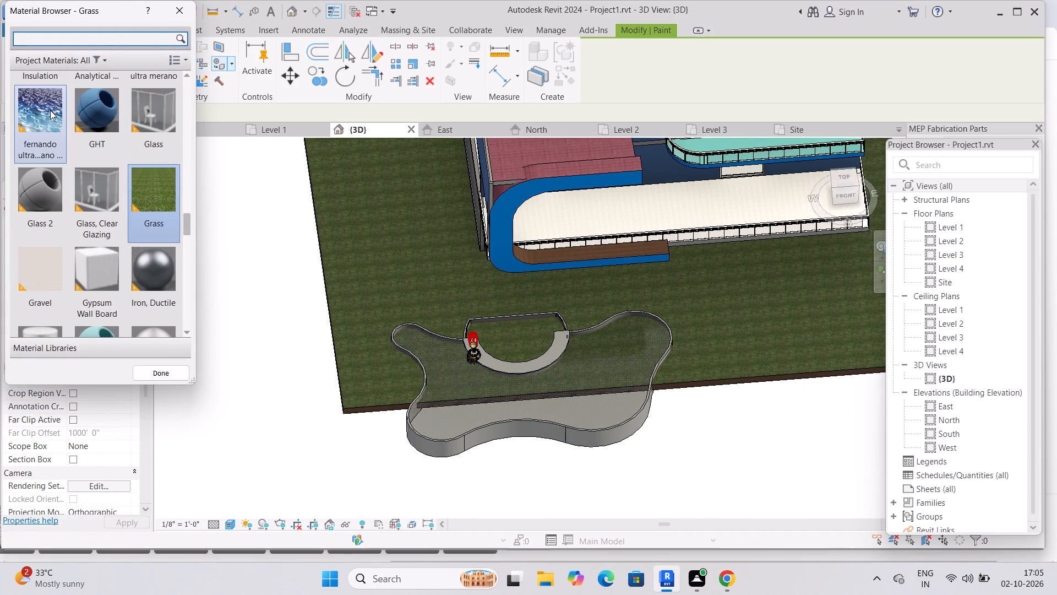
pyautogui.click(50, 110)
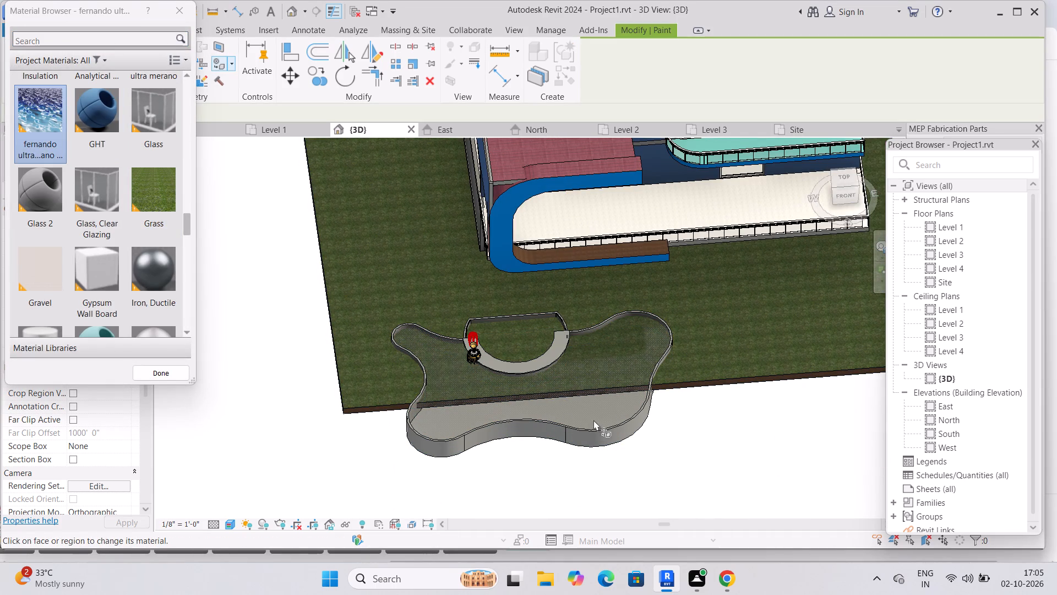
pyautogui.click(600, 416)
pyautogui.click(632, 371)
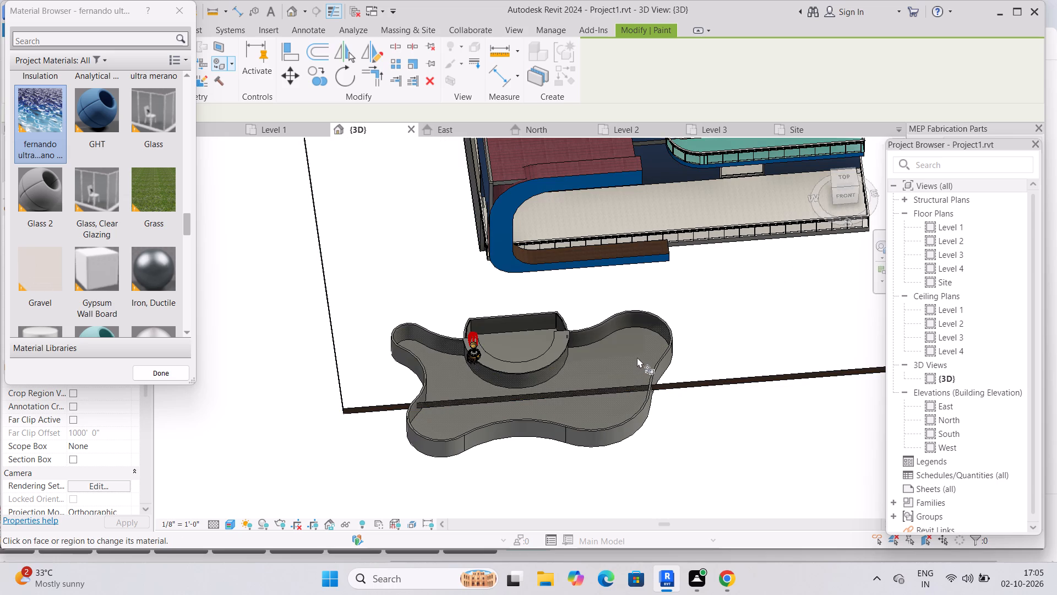
# Repaint the toposolid's top face with the Grass material and finish painting.
pyautogui.click(158, 183)
pyautogui.click(385, 332)
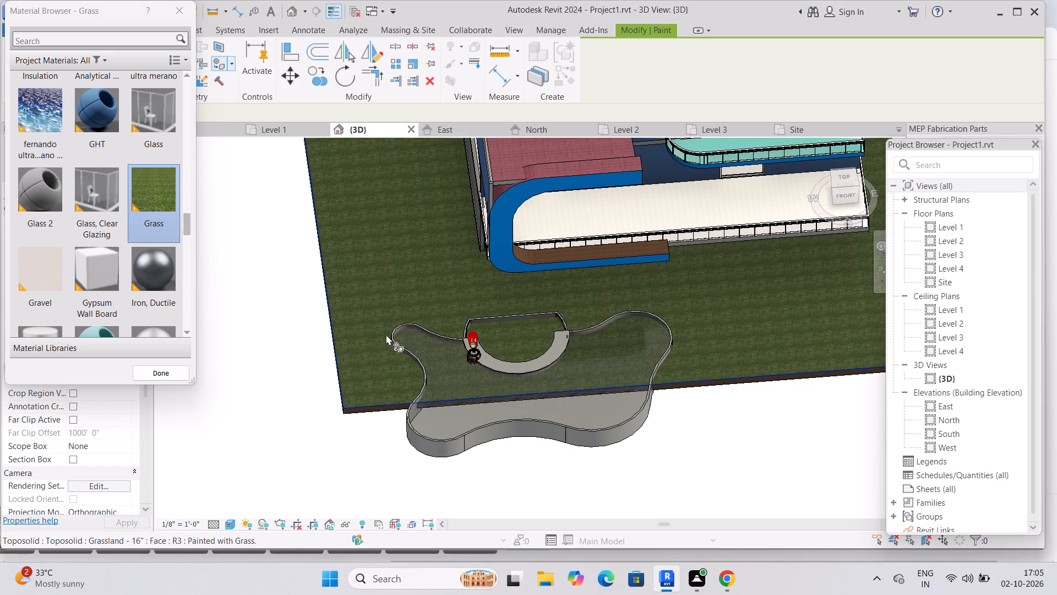
pyautogui.click(181, 5)
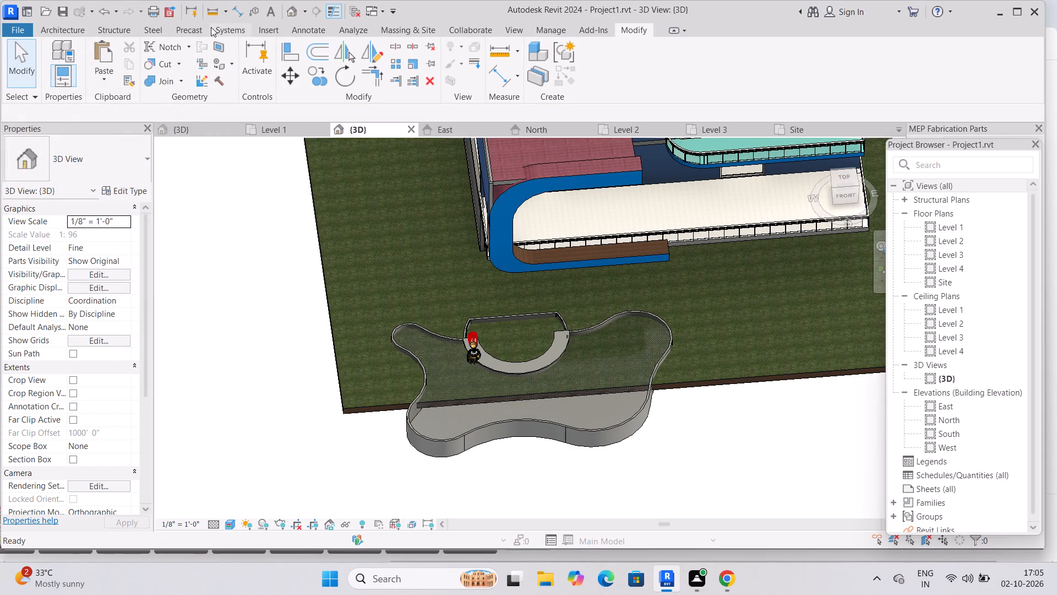
# Load the Swimming_pool_w_adjustable_terrace_and_size_parametric_16462 family from the swimming pool folder as a component.
pyautogui.click(83, 29)
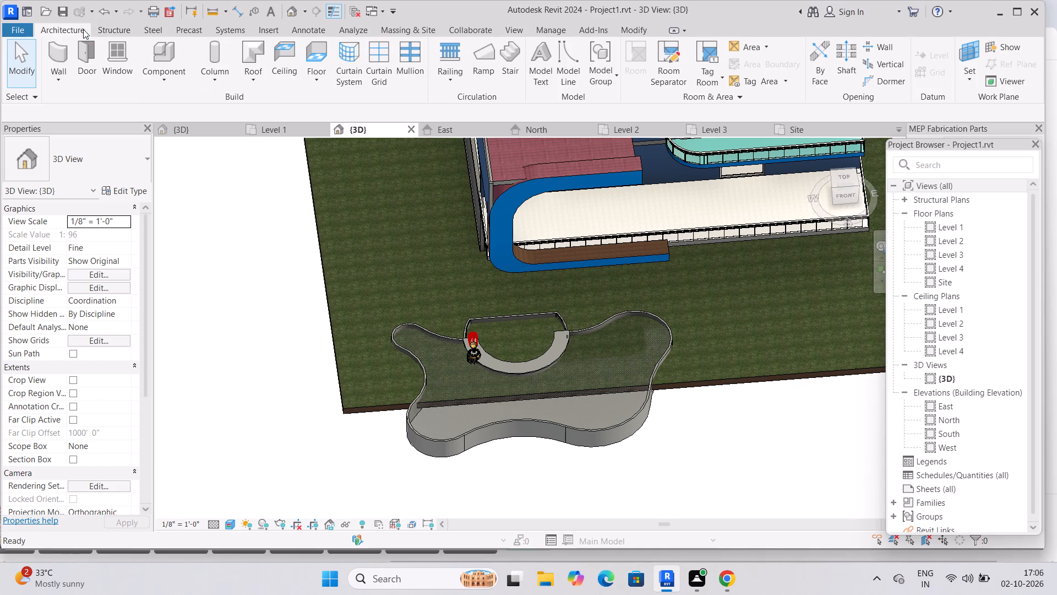
pyautogui.click(167, 51)
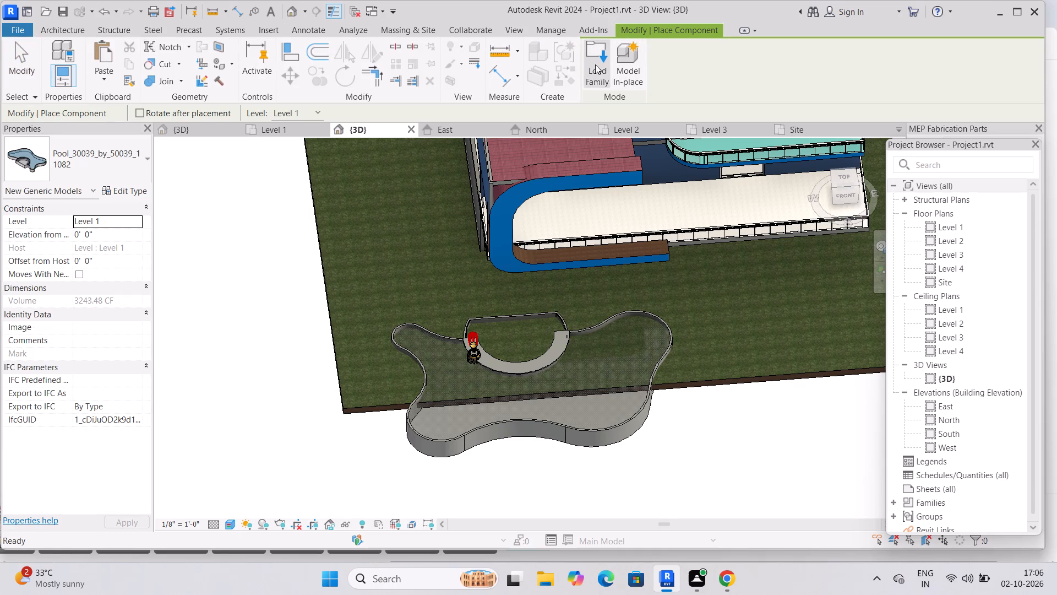
pyautogui.click(595, 64)
pyautogui.click(450, 260)
pyautogui.click(471, 304)
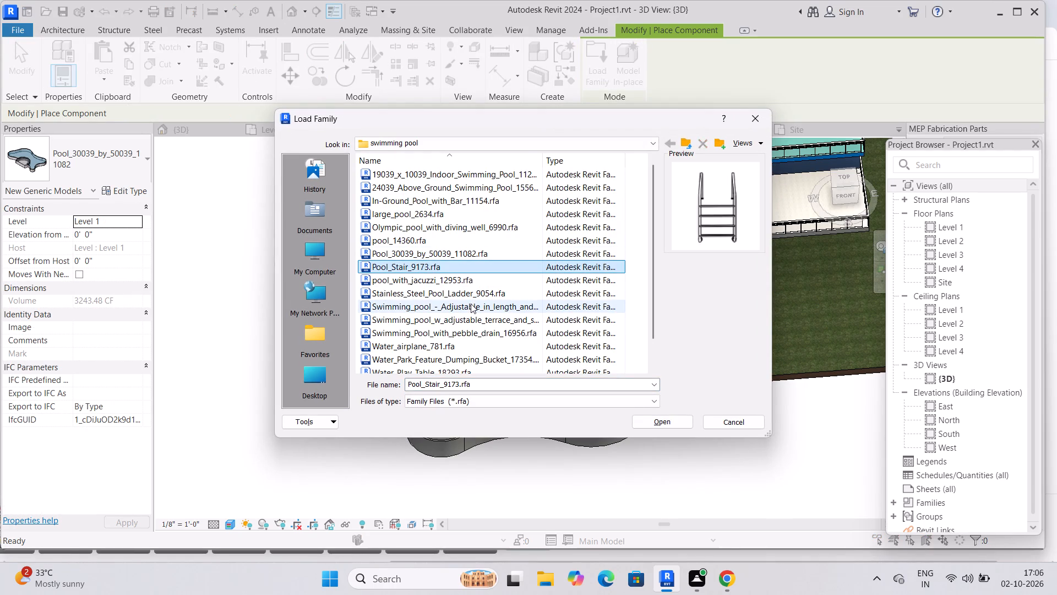
pyautogui.click(478, 316)
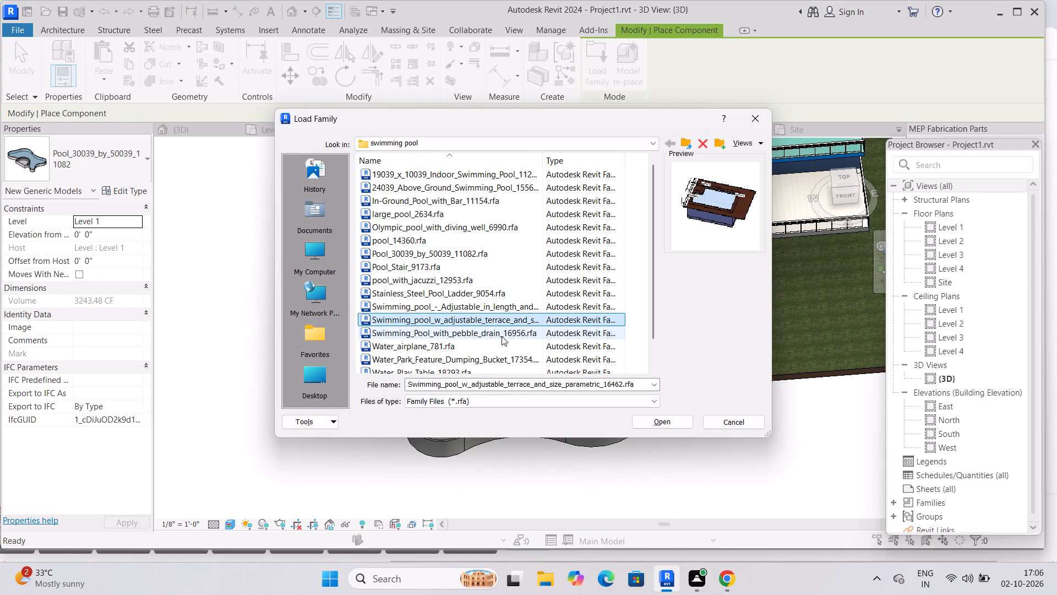
pyautogui.click(653, 418)
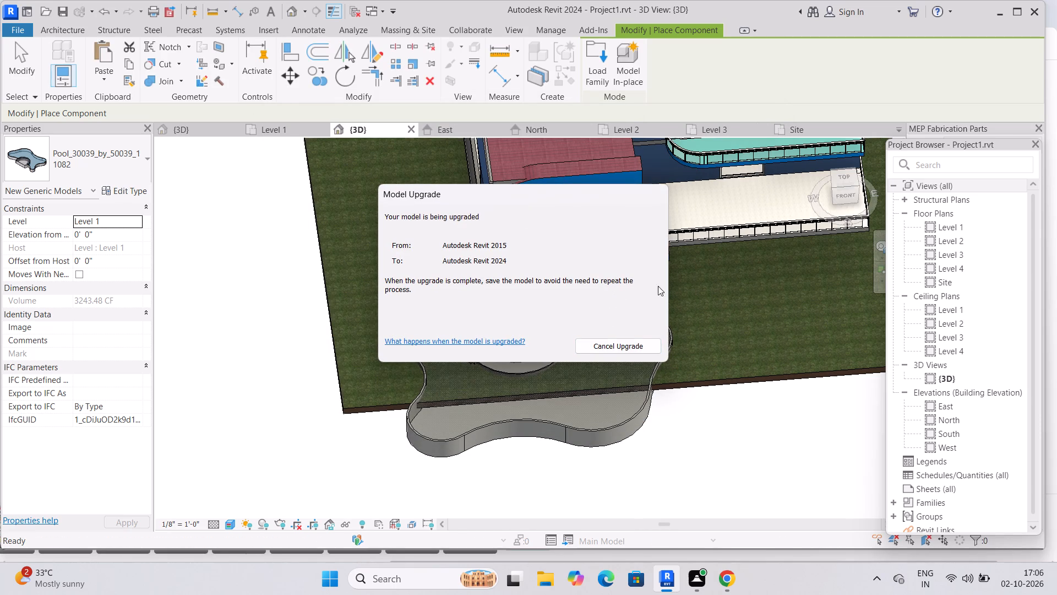
# Try to place the loaded terrace swimming pool on Level 1 over the building in the 3D view.
pyautogui.moveTo(599, 241); pyautogui.dragTo(488, 472, button='middle')
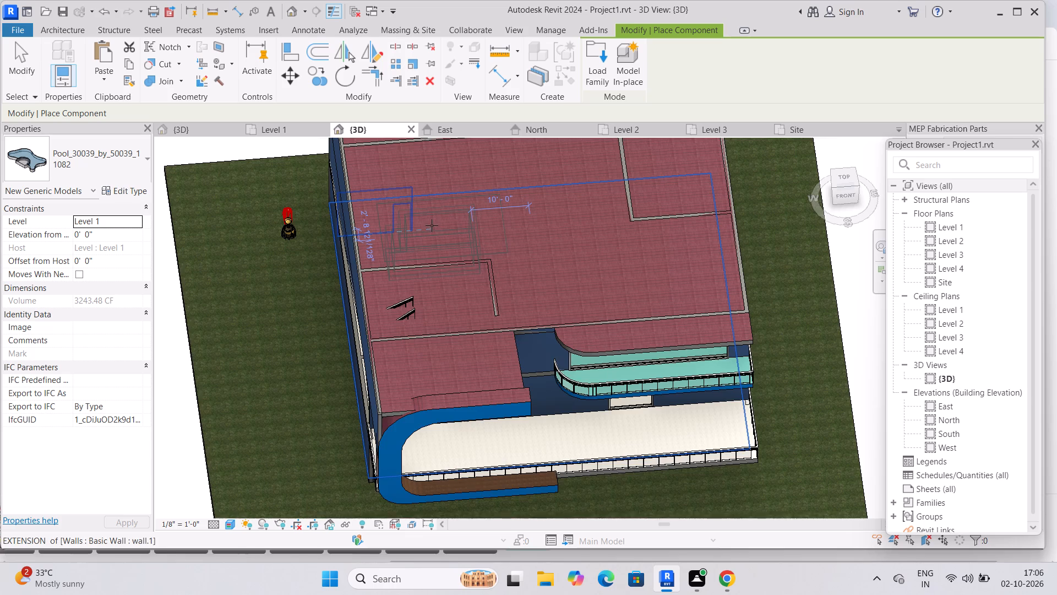
pyautogui.moveTo(432, 232); pyautogui.dragTo(411, 369, button='middle')
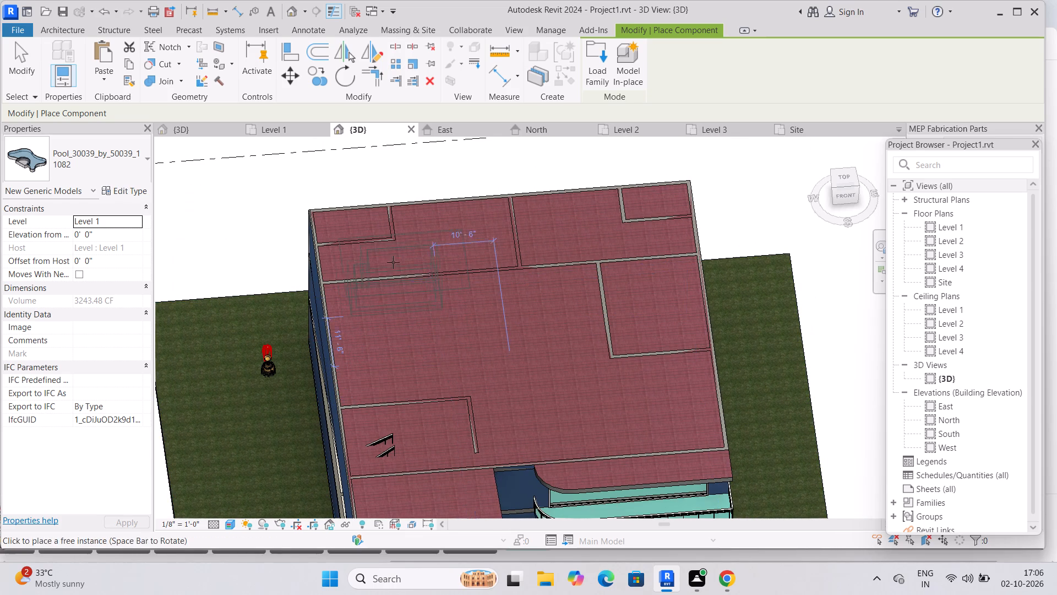
pyautogui.click(373, 239)
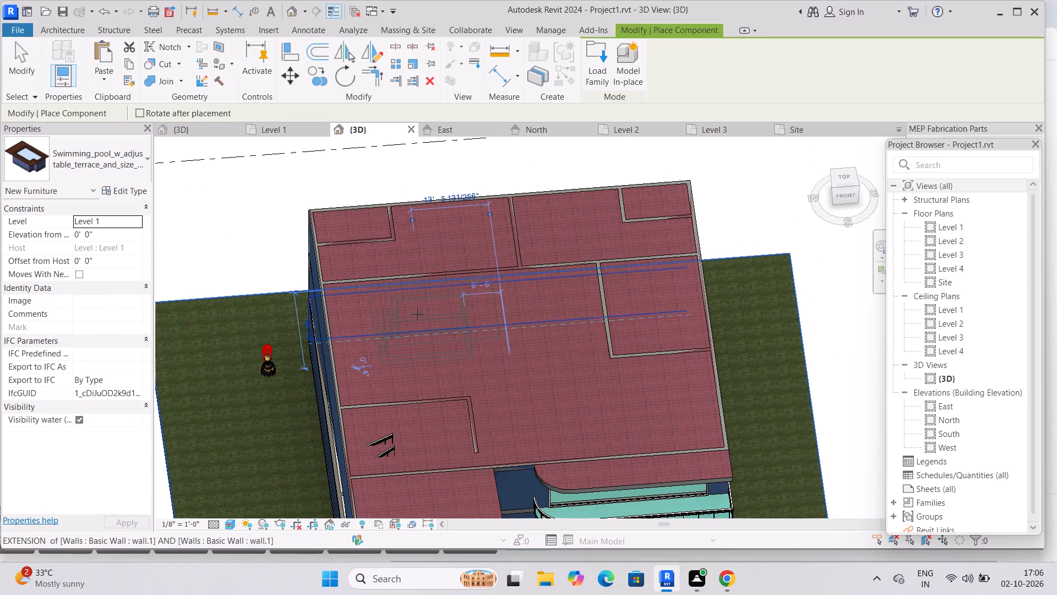
pyautogui.press('Escape')
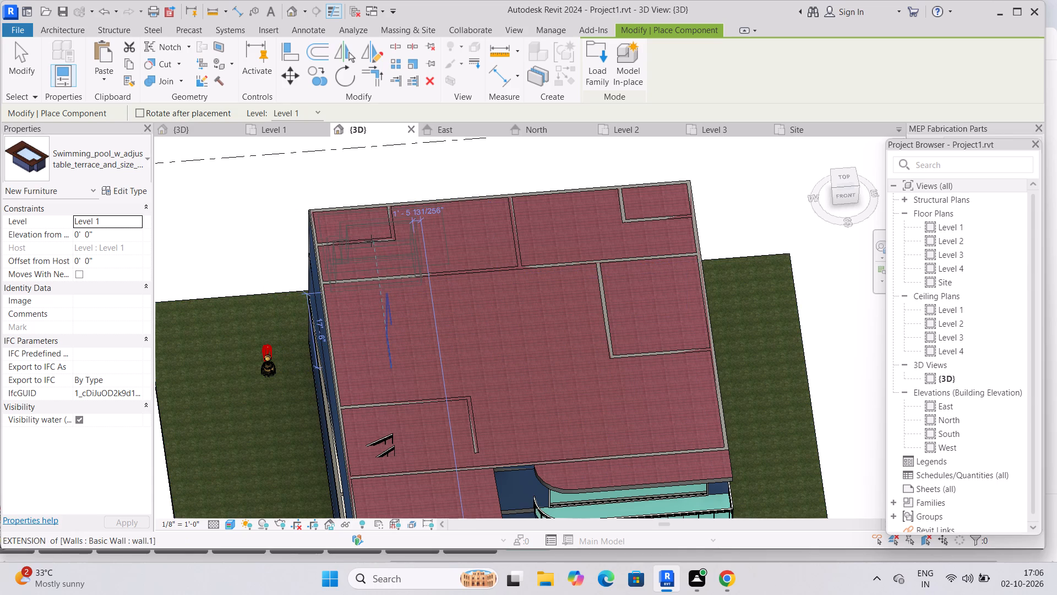
pyautogui.click(367, 235)
pyautogui.click(566, 359)
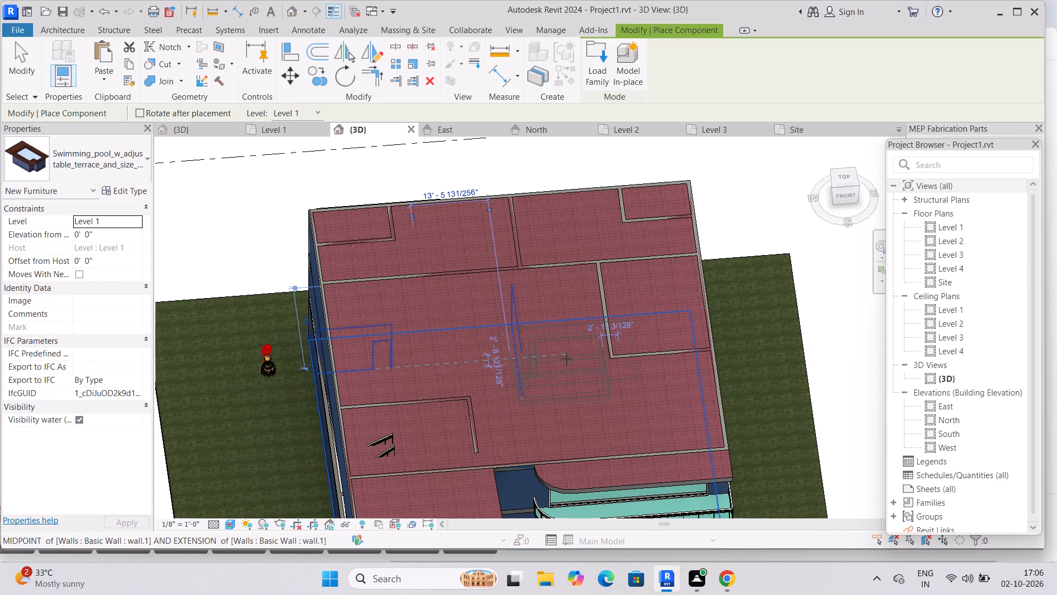
# Place the terrace swimming pool in the Site plan between the building's front corner and the curved pool.
pyautogui.moveTo(569, 404); pyautogui.dragTo(568, 279, button='middle')
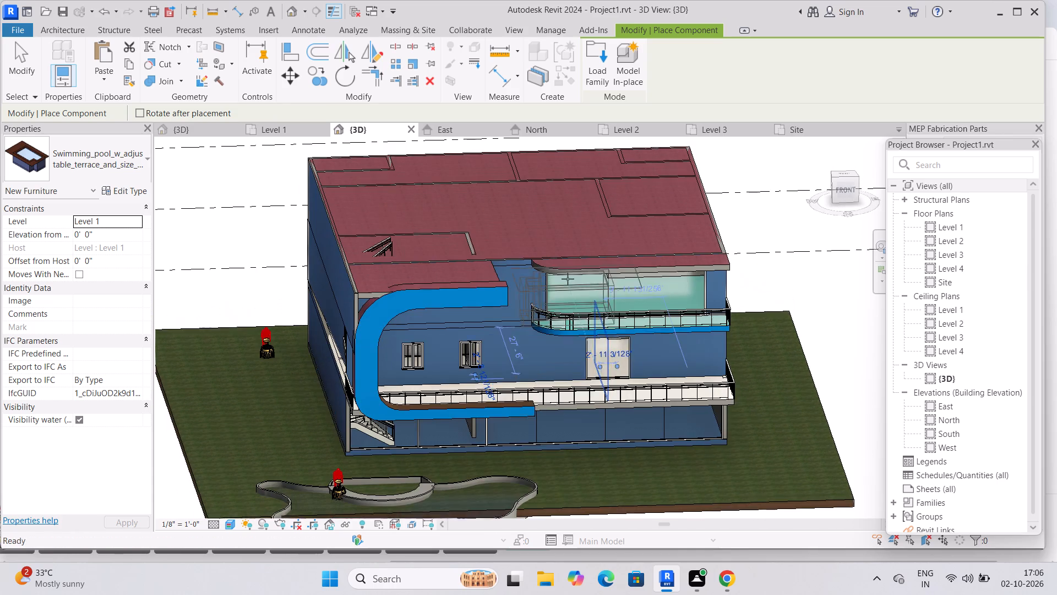
pyautogui.moveTo(499, 431); pyautogui.dragTo(528, 348, button='middle')
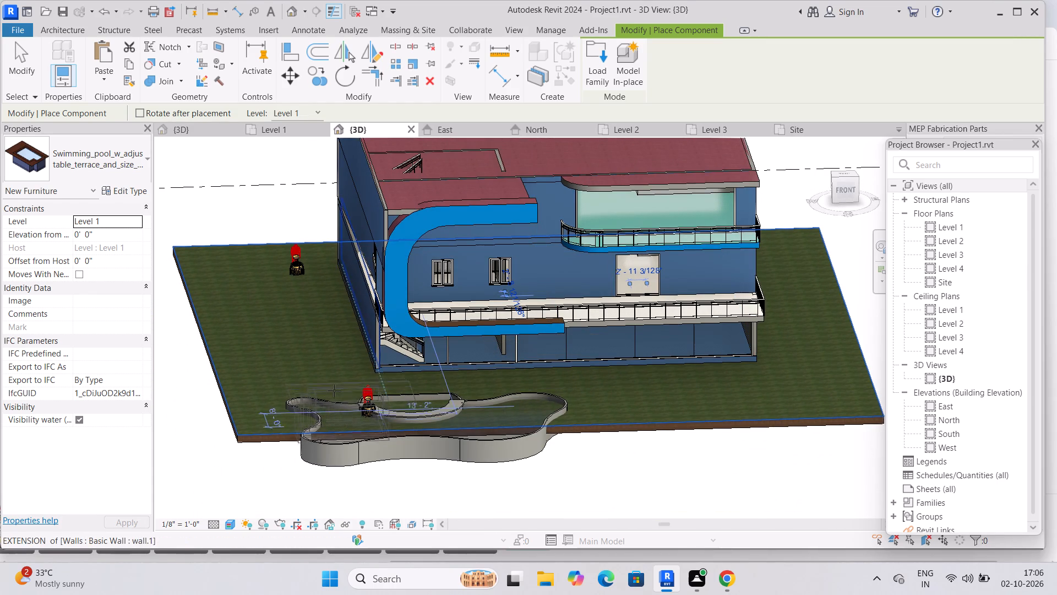
pyautogui.click(787, 128)
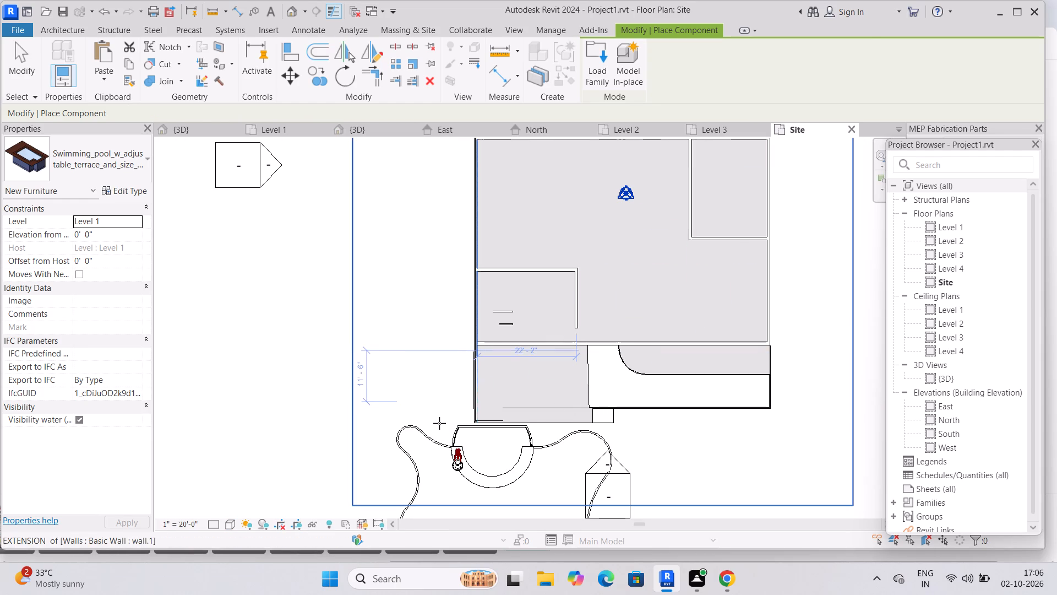
pyautogui.click(438, 419)
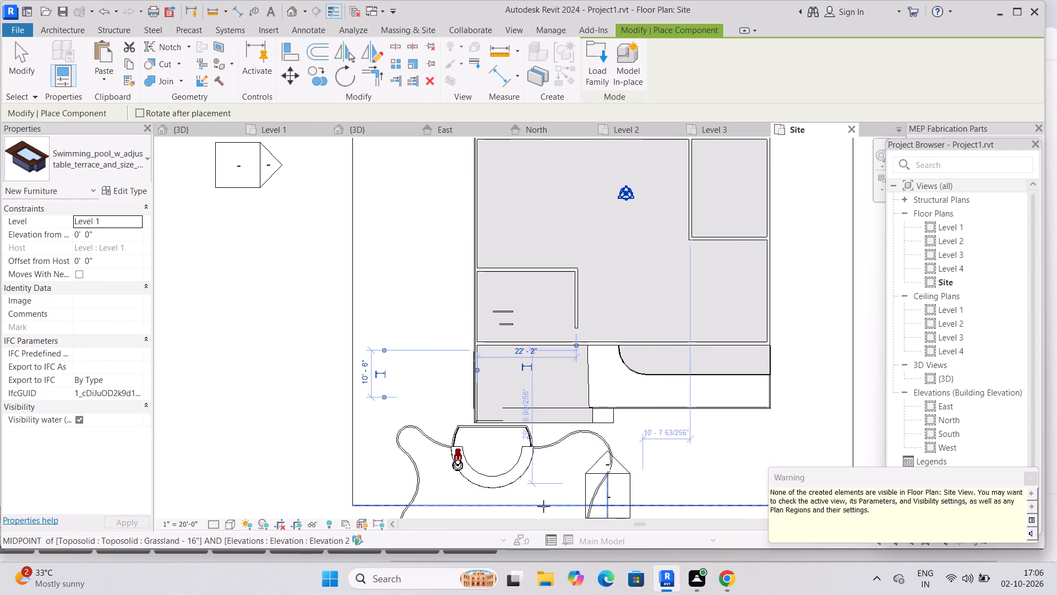
pyautogui.press('Escape')
pyautogui.press('Escape')
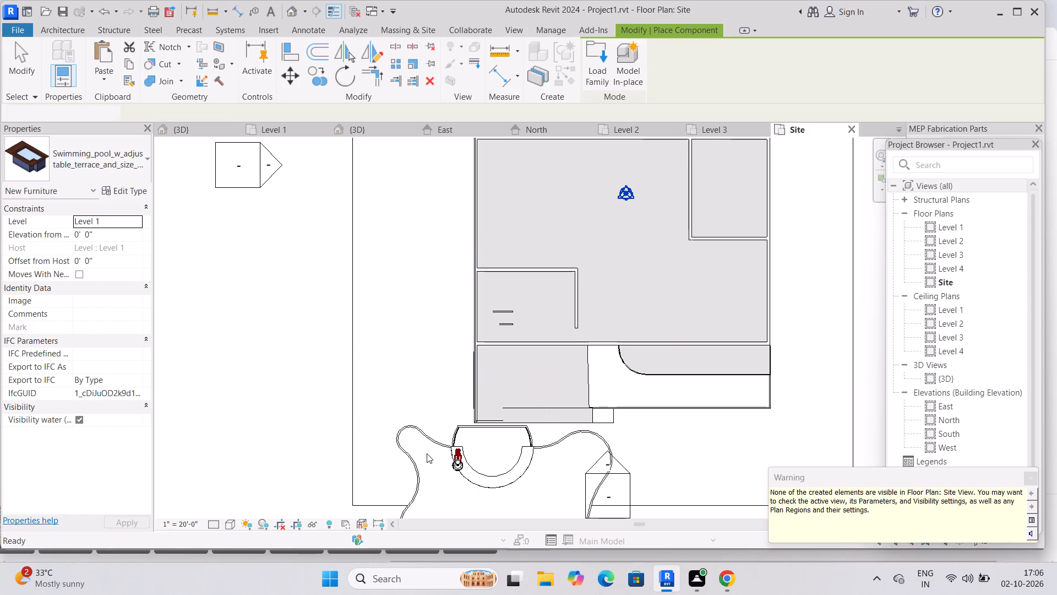
pyautogui.press('Escape')
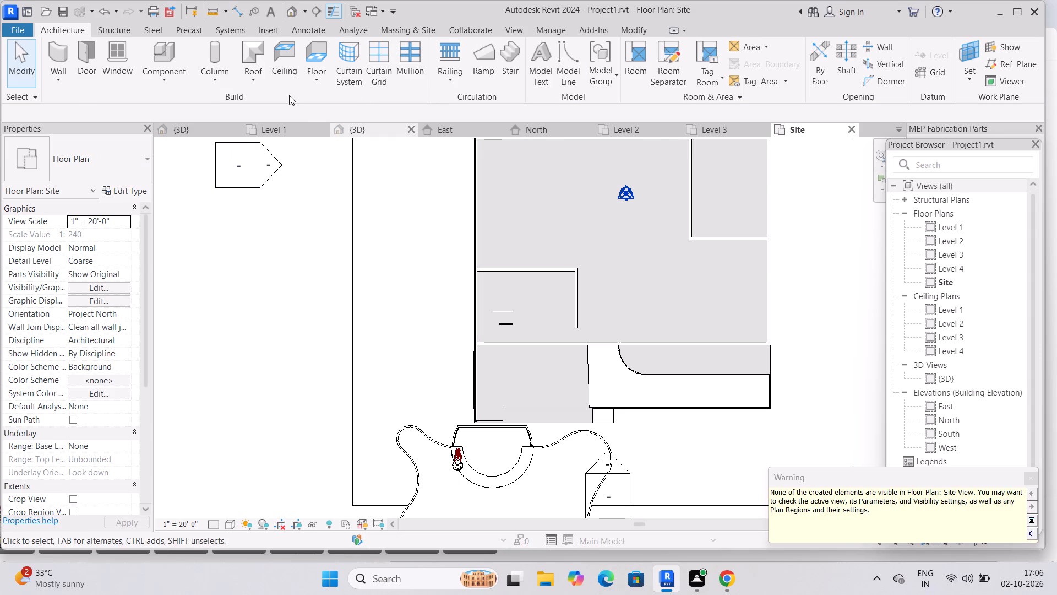
# Return to the 3D view and examine how the terrace swimming pool sits against the curved pool and ground.
pyautogui.click(386, 127)
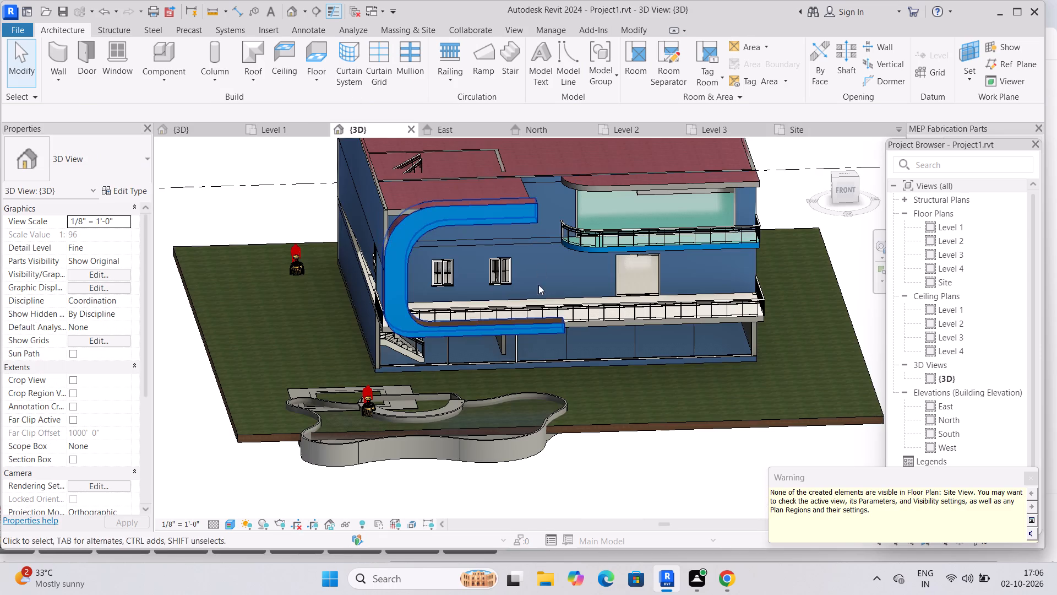
pyautogui.scroll(-1, 493, 385)
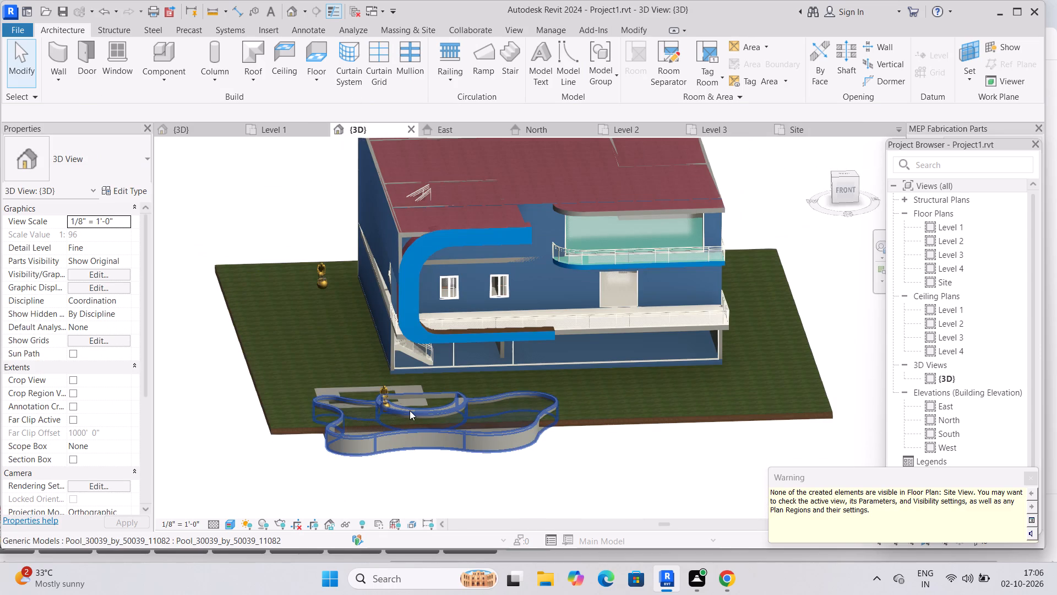
pyautogui.moveTo(410, 415); pyautogui.dragTo(424, 483, button='middle')
pyautogui.moveTo(407, 460); pyautogui.dragTo(361, 331, button='middle')
pyautogui.scroll(-1, 355, 310)
pyautogui.moveTo(355, 320); pyautogui.dragTo(361, 355, button='middle')
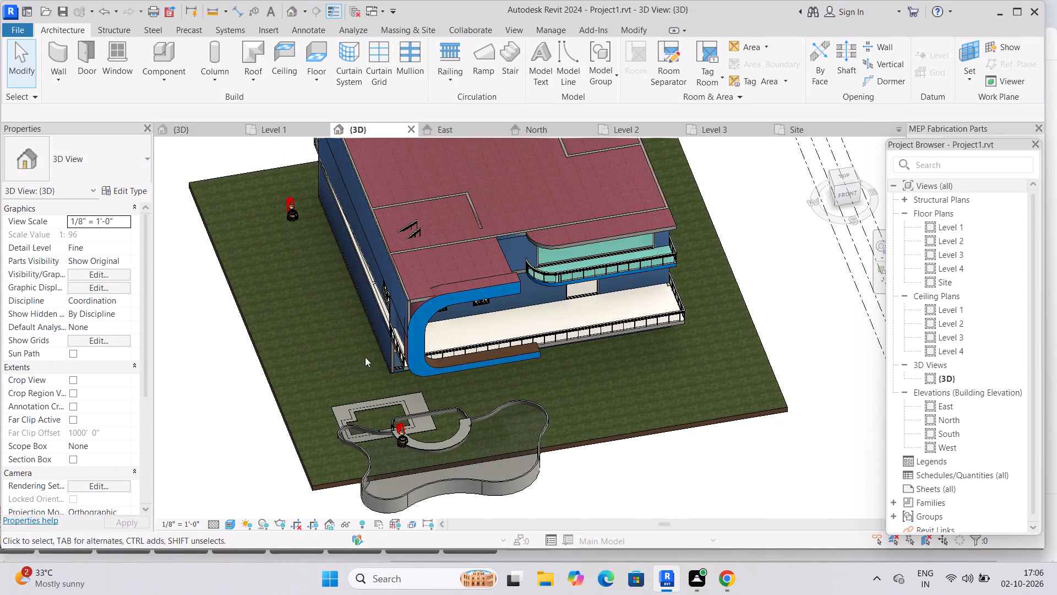
# Delete the terrace swimming pool and the curved pool from the ground in front of the building.
pyautogui.click(411, 402)
pyautogui.click(425, 411)
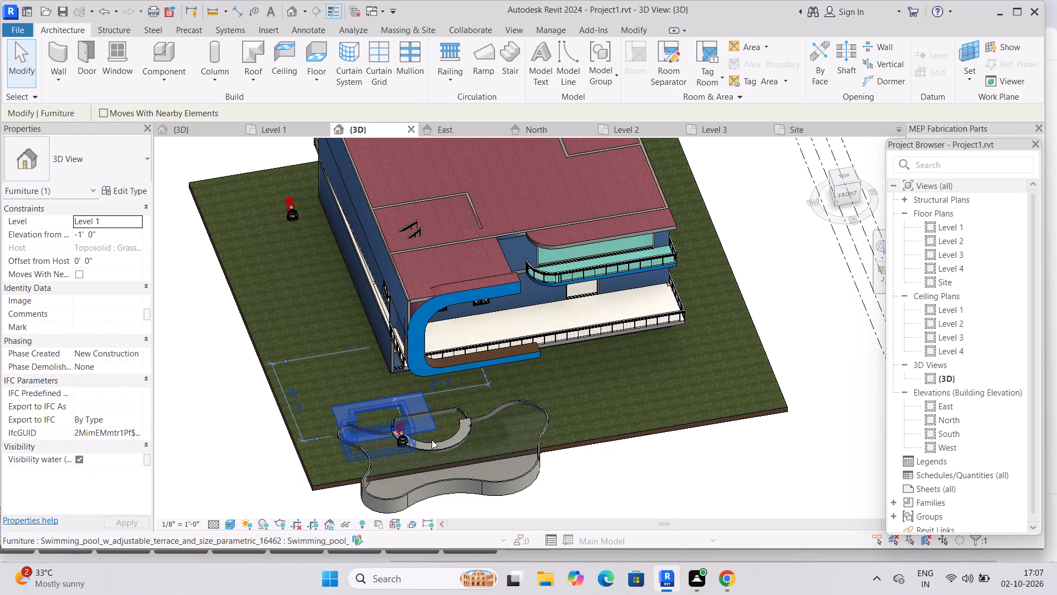
pyautogui.press('Delete')
pyautogui.click(486, 481)
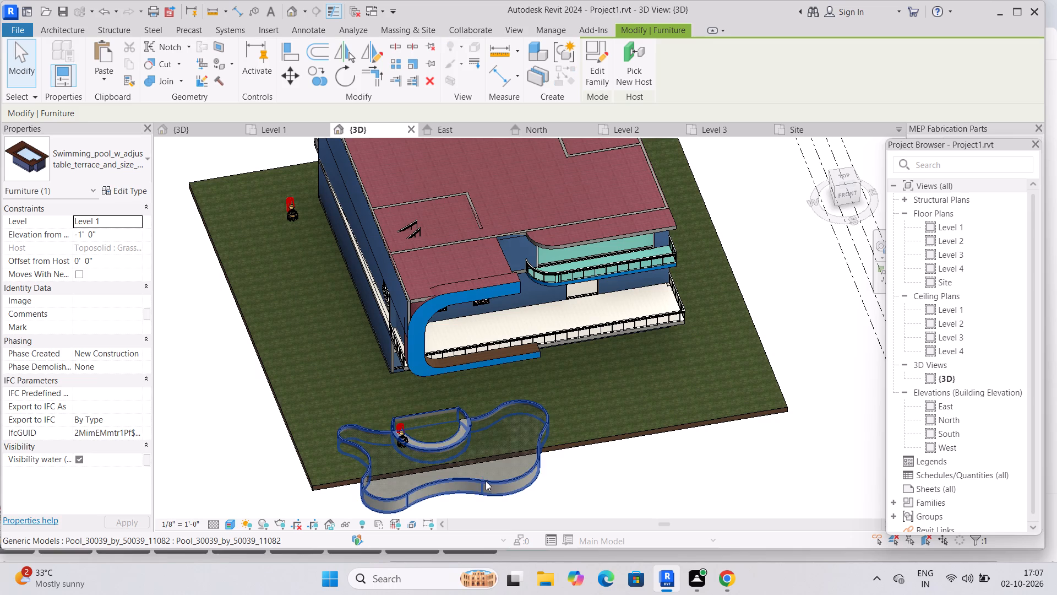
pyautogui.press('Delete')
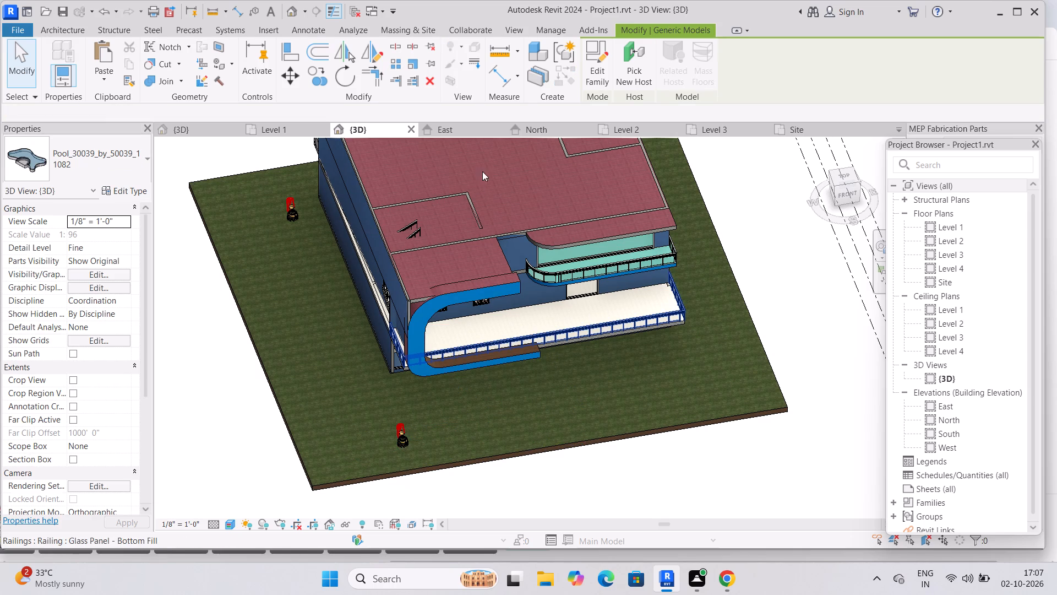
# Load the Indoor_Pot_with_Plant_Options_11066 family from the tree and plant folder as a component.
pyautogui.click(80, 35)
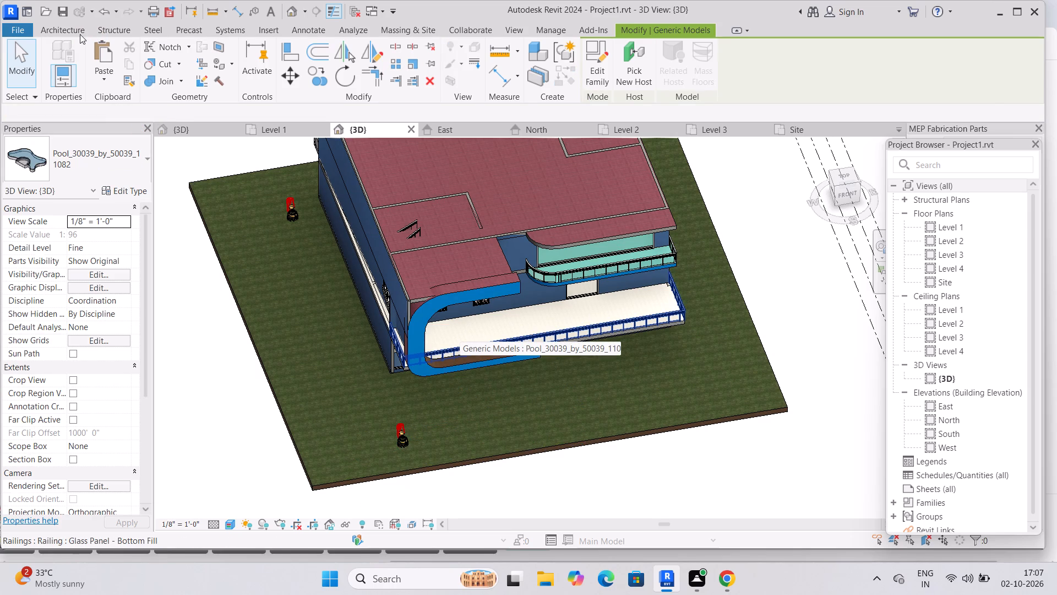
pyautogui.click(80, 34)
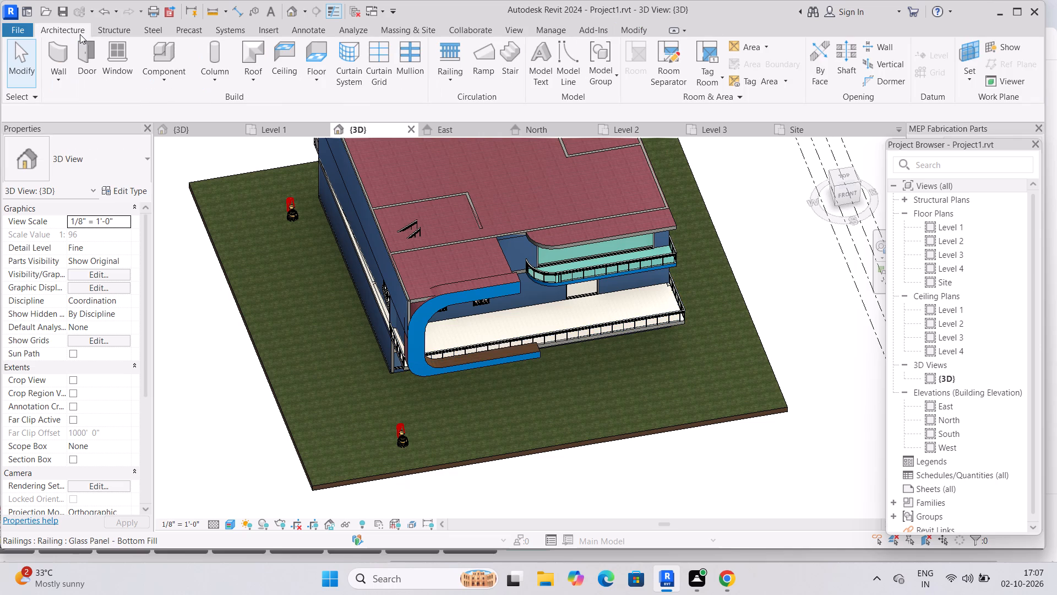
pyautogui.click(155, 51)
pyautogui.moveTo(492, 106); pyautogui.dragTo(489, 127)
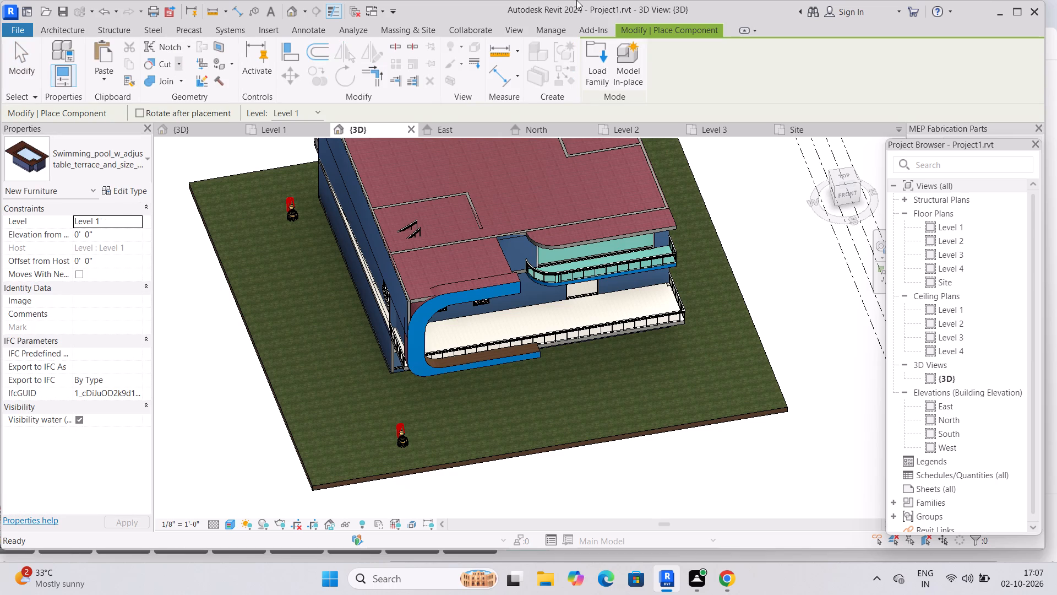
pyautogui.click(600, 69)
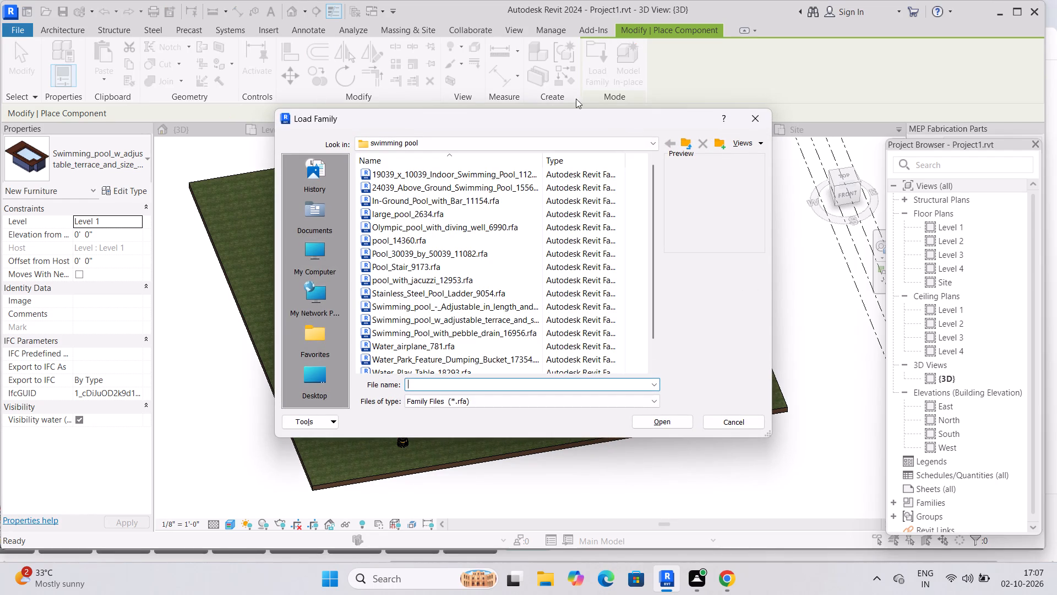
pyautogui.click(689, 145)
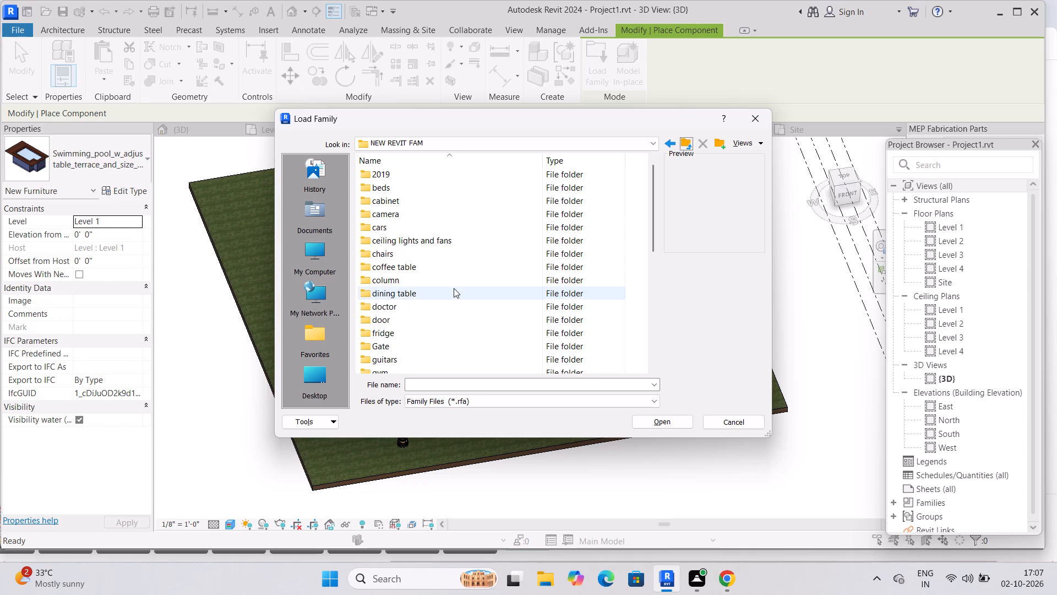
pyautogui.scroll(-5, 437, 303)
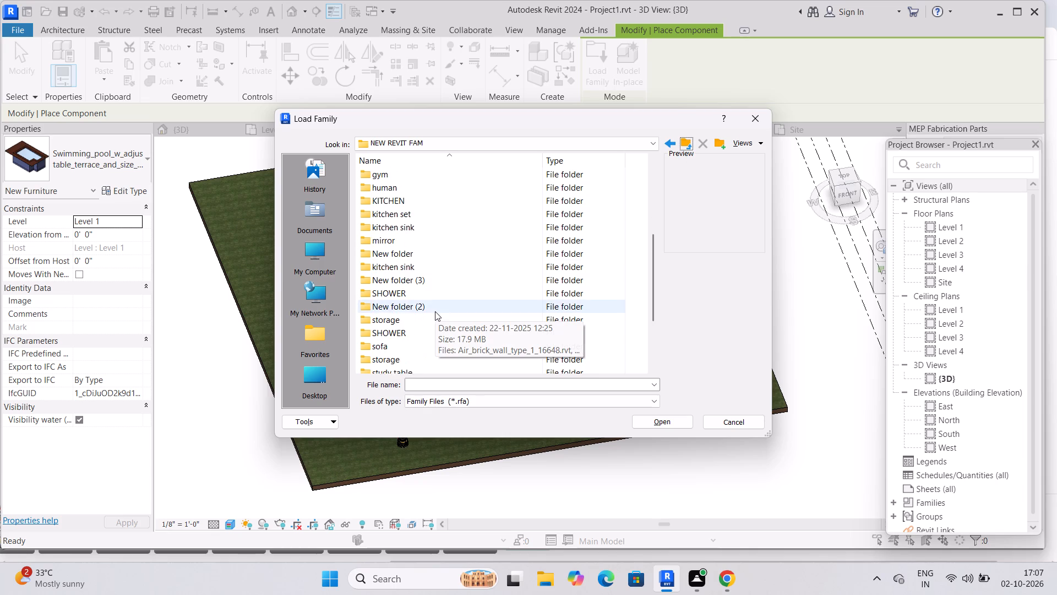
pyautogui.scroll(-1, 434, 312)
pyautogui.click(415, 323)
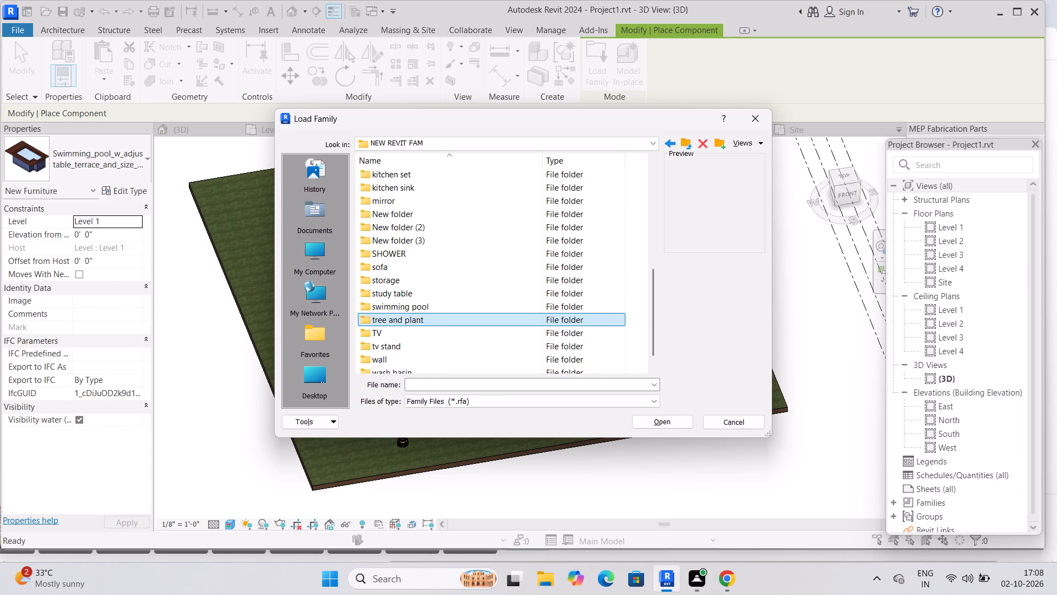
pyautogui.click(639, 418)
pyautogui.click(454, 253)
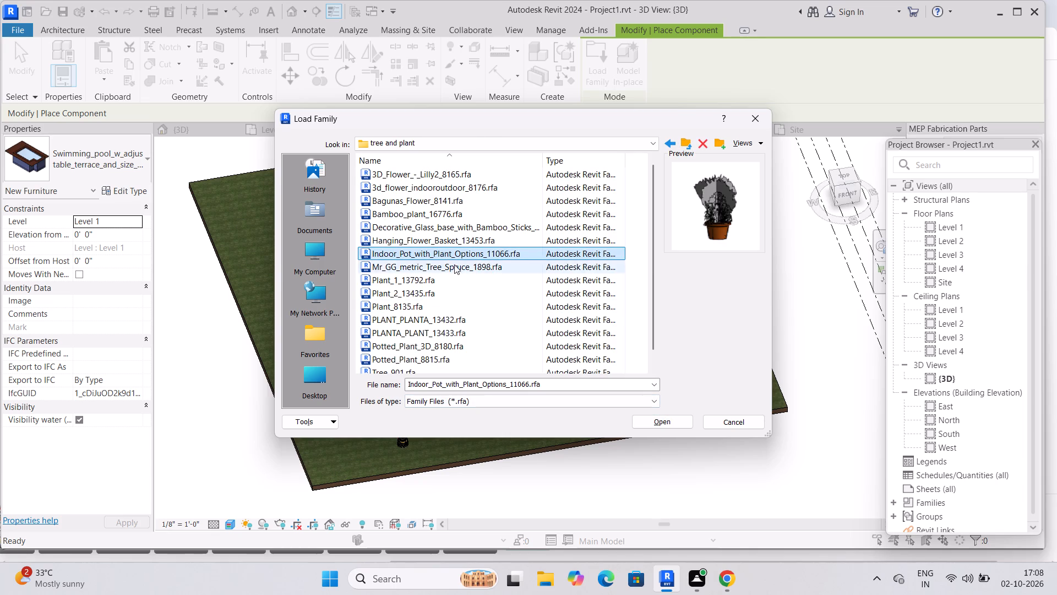
pyautogui.click(675, 419)
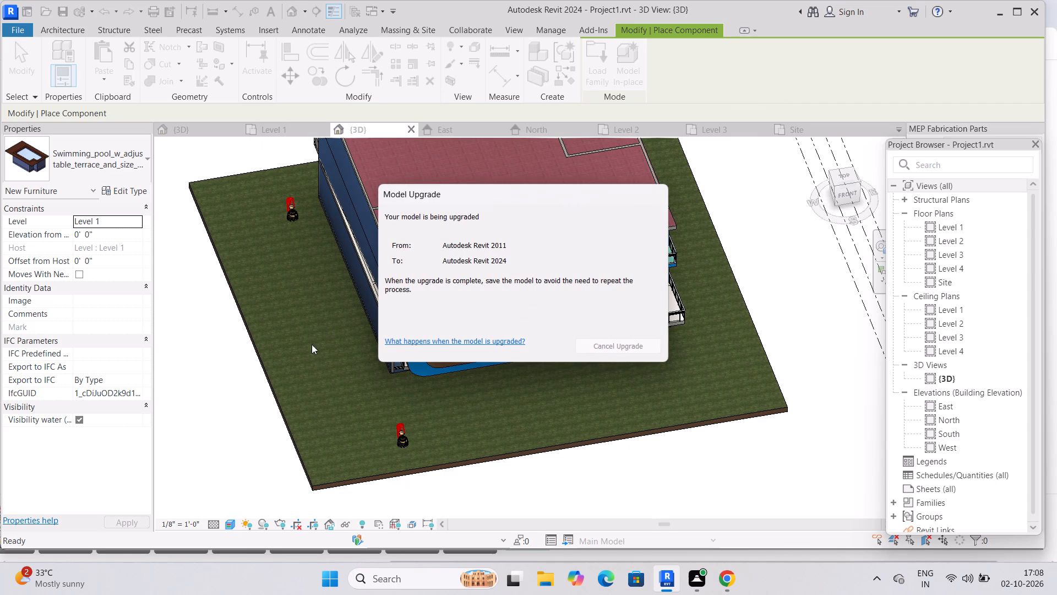
pyautogui.click(320, 324)
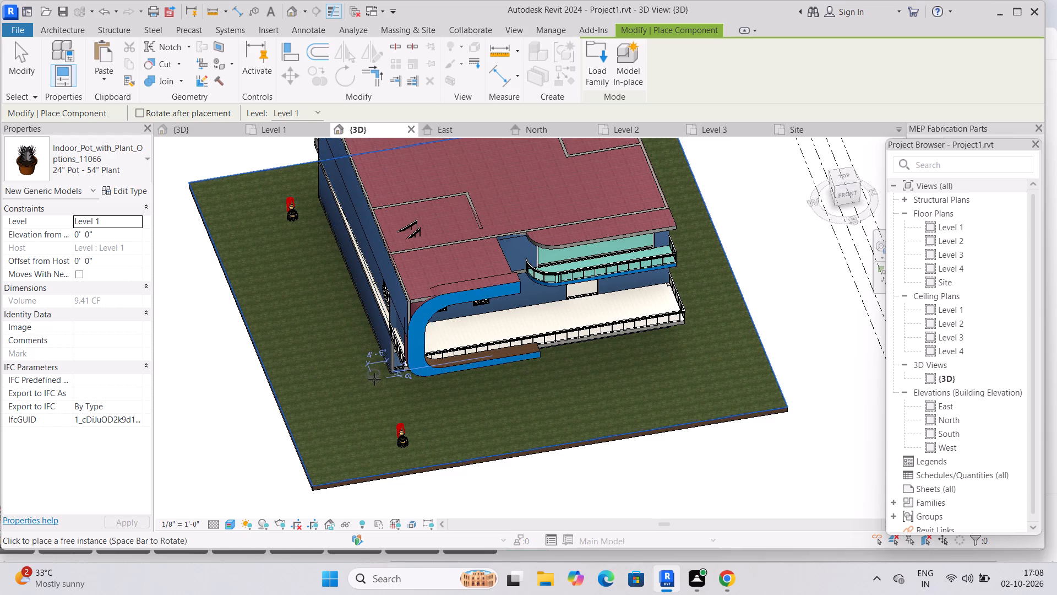
# Place five 24" Pot - 54" Plant instances on Level 1 in a row along the building's side wall facing the fountain figures.
pyautogui.click(375, 401)
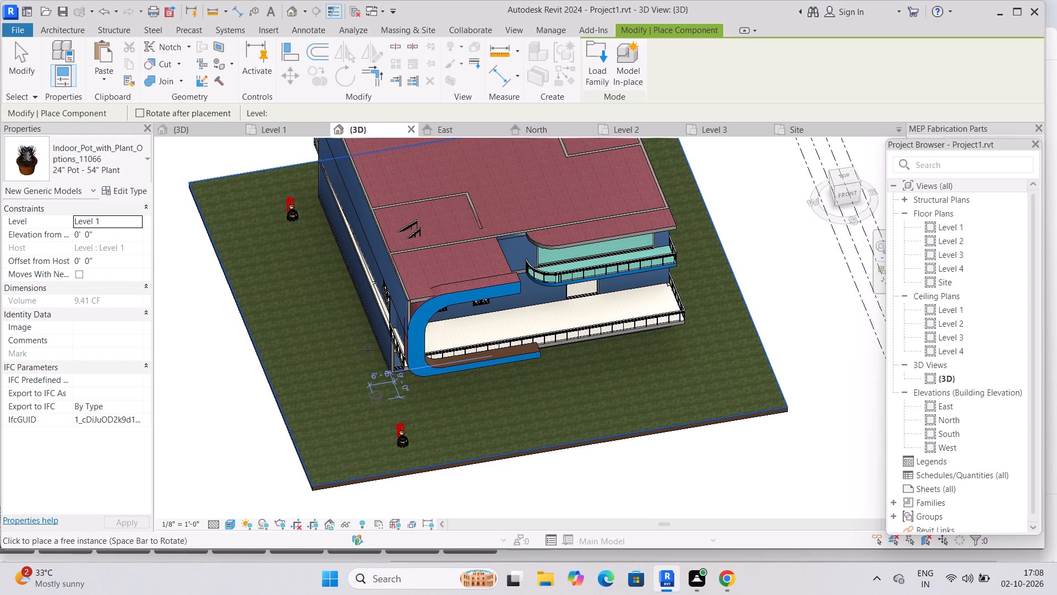
pyautogui.click(365, 356)
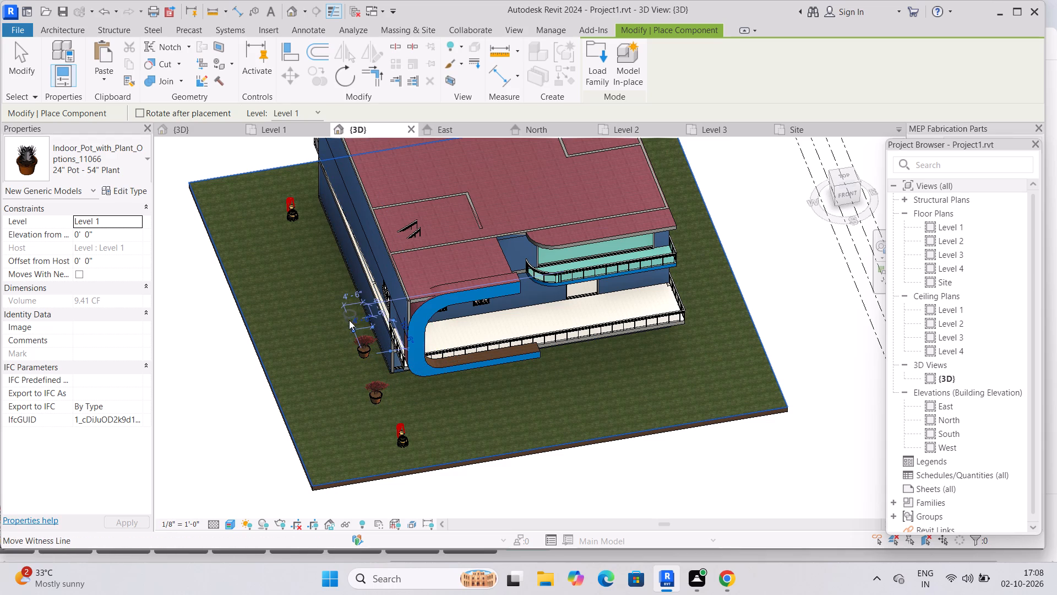
pyautogui.click(349, 320)
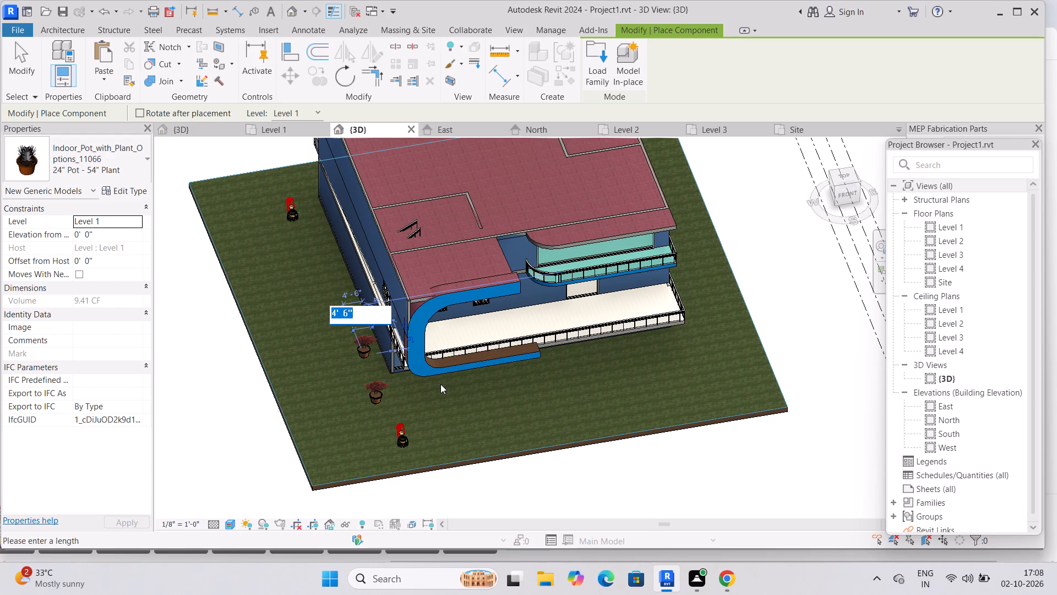
pyautogui.press('Escape')
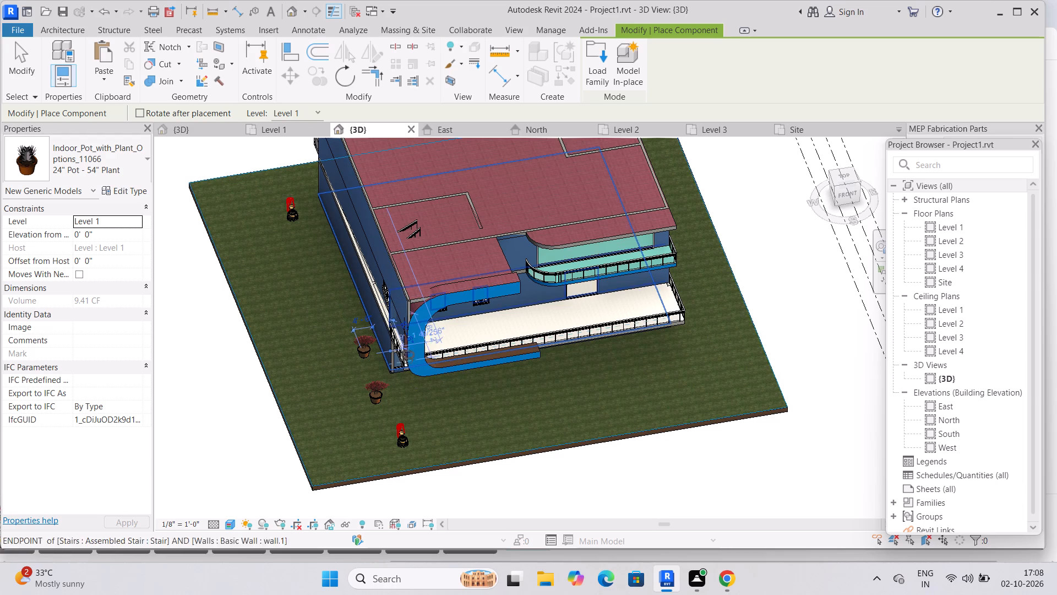
pyautogui.click(342, 314)
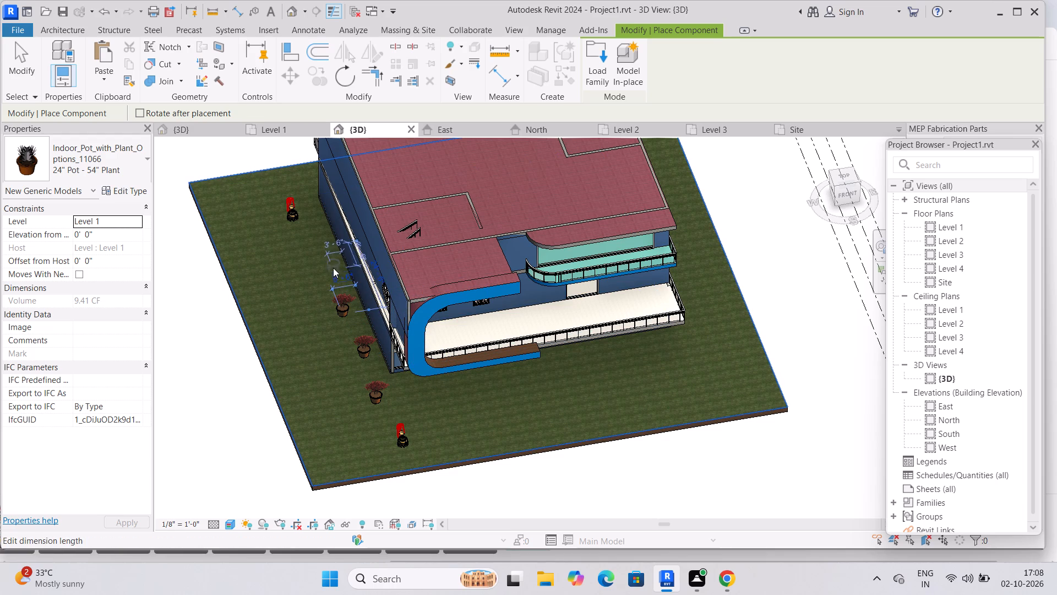
pyautogui.click(325, 262)
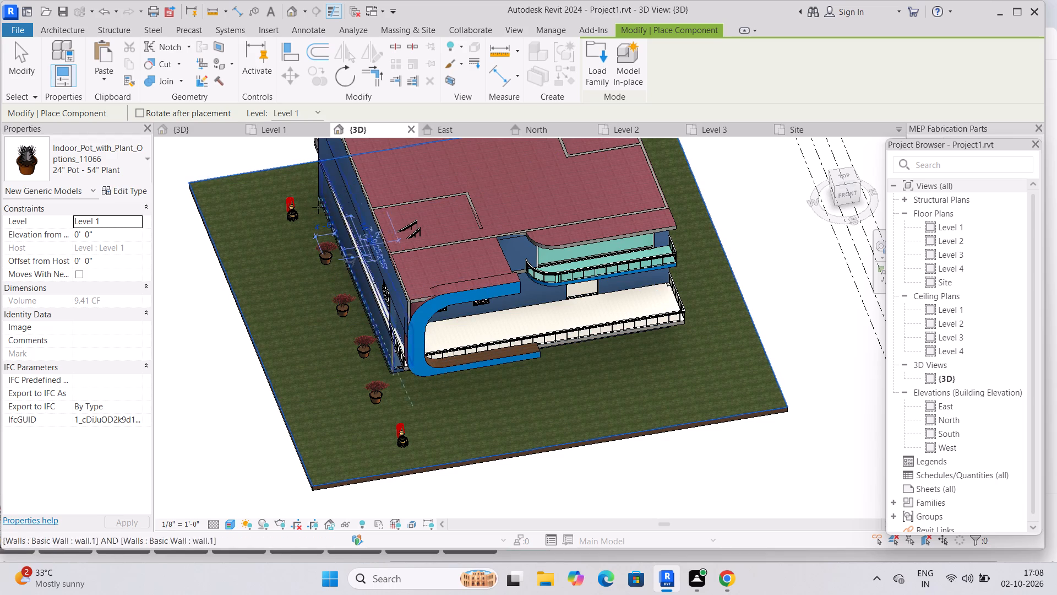
pyautogui.click(306, 198)
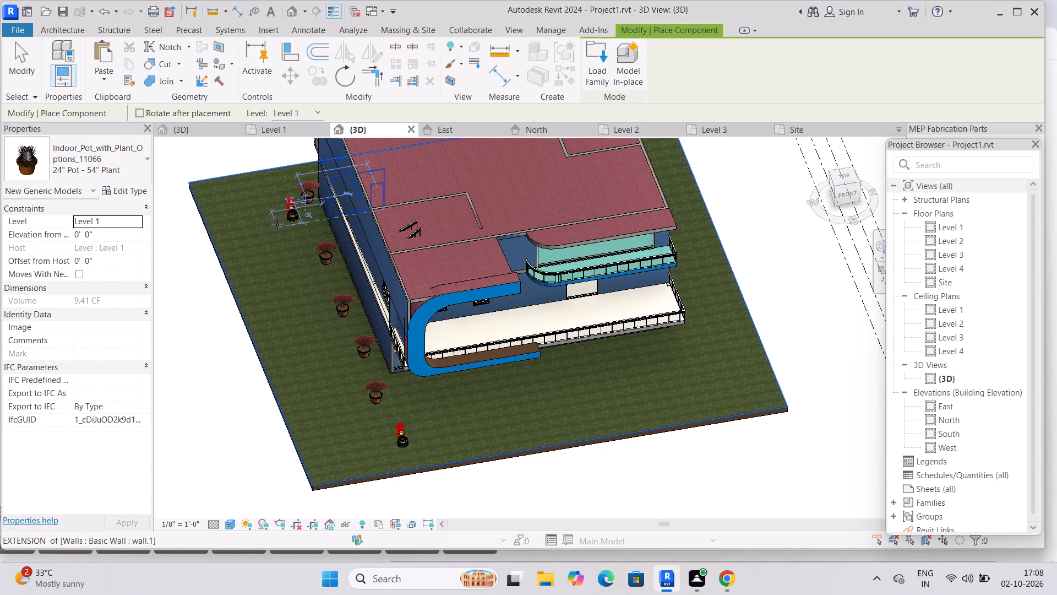
# Place five more potted plants in a second, outer row on the grass, parallel to the first row.
pyautogui.click(293, 240)
pyautogui.click(302, 283)
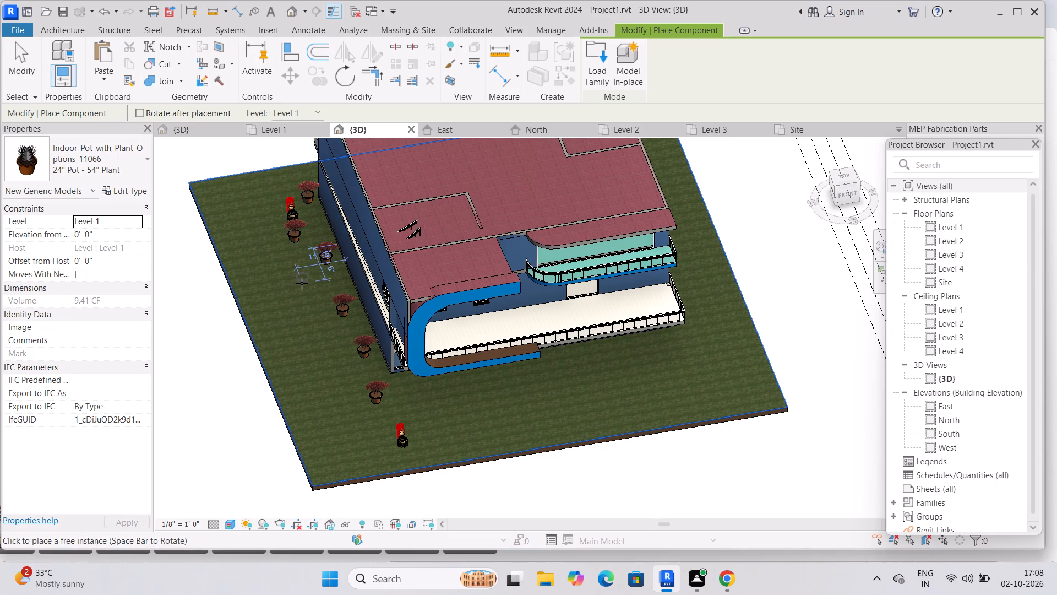
pyautogui.click(318, 332)
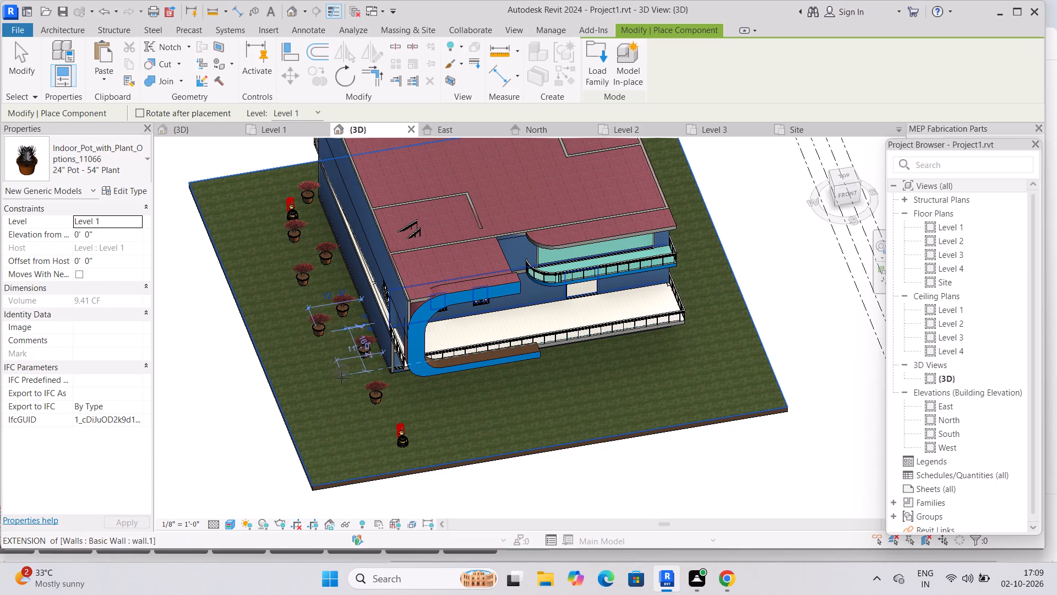
pyautogui.click(339, 379)
pyautogui.click(351, 414)
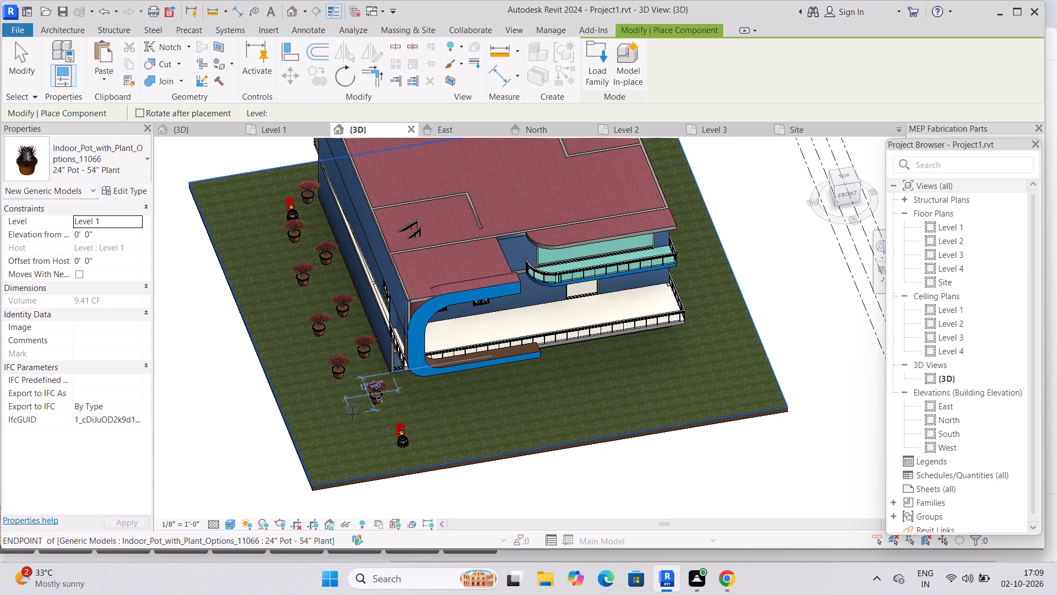
# Load the Plant_1_13792 family from the tree and plant folder as a component.
pyautogui.moveTo(581, 405); pyautogui.dragTo(406, 466, button='middle')
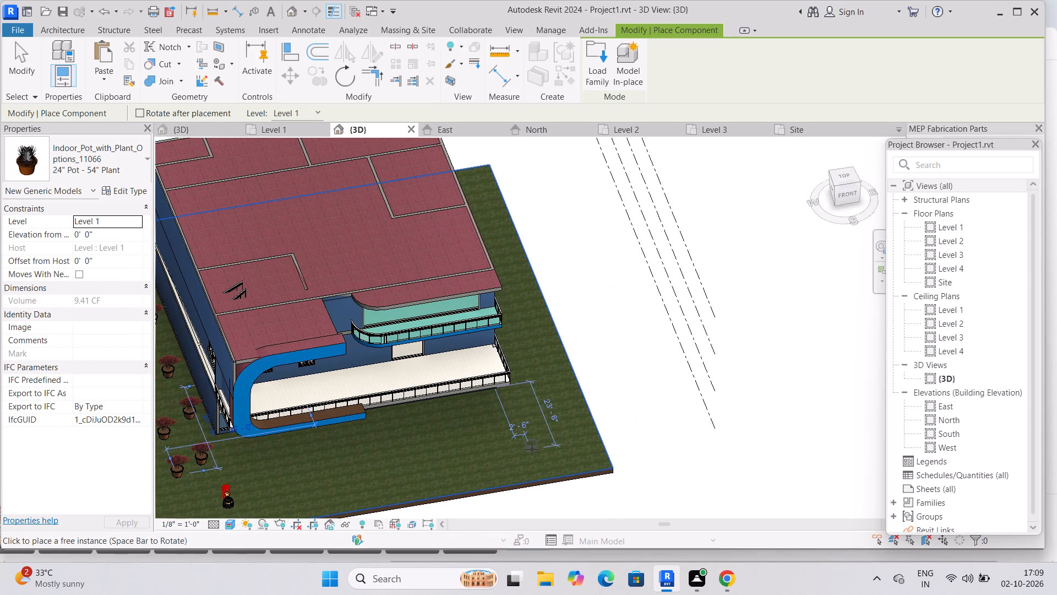
pyautogui.keyDown('shift'); pyautogui.moveTo(524, 448); pyautogui.dragTo(477, 442, button='middle'); pyautogui.keyUp('shift')
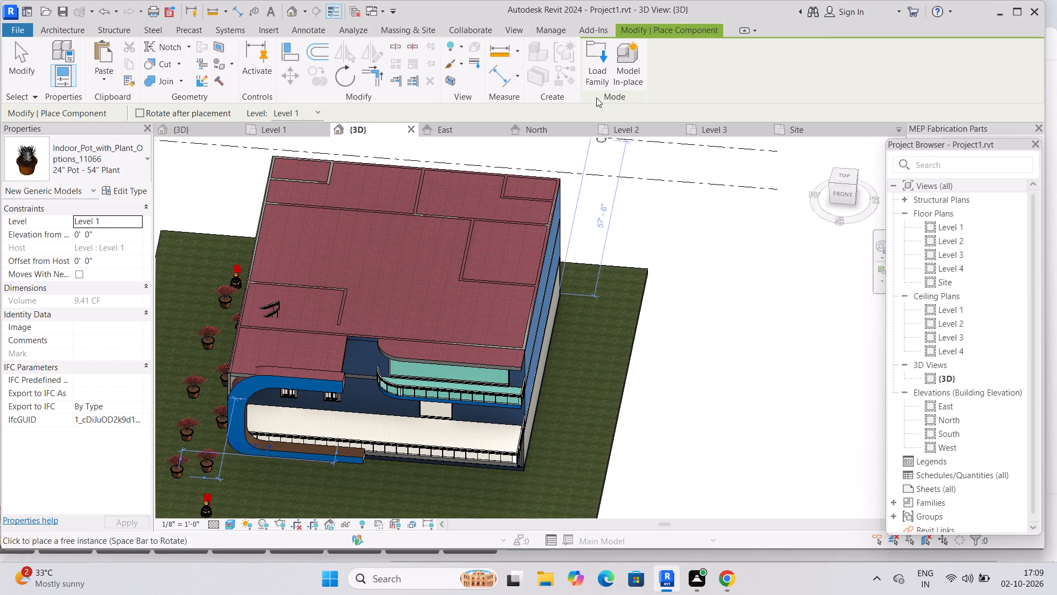
pyautogui.click(592, 75)
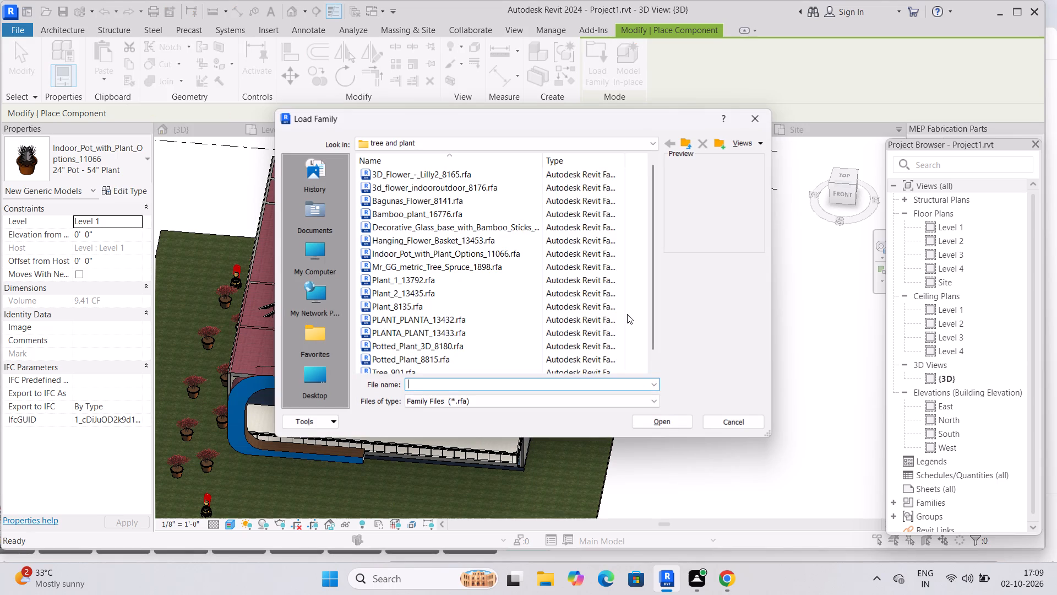
pyautogui.click(455, 230)
pyautogui.click(458, 254)
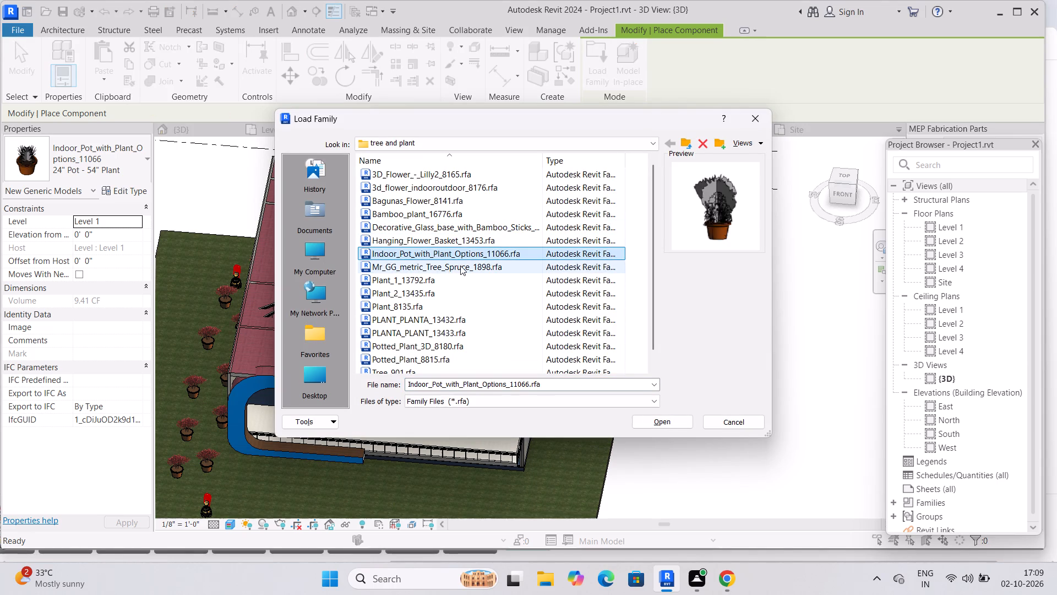
pyautogui.click(460, 267)
pyautogui.click(462, 287)
pyautogui.click(459, 281)
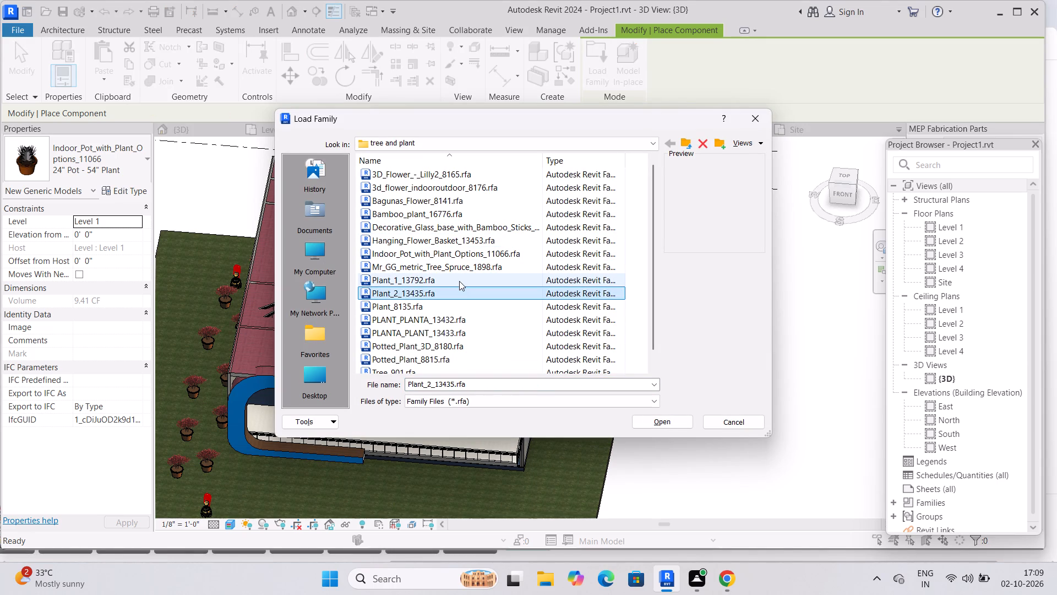
pyautogui.click(645, 420)
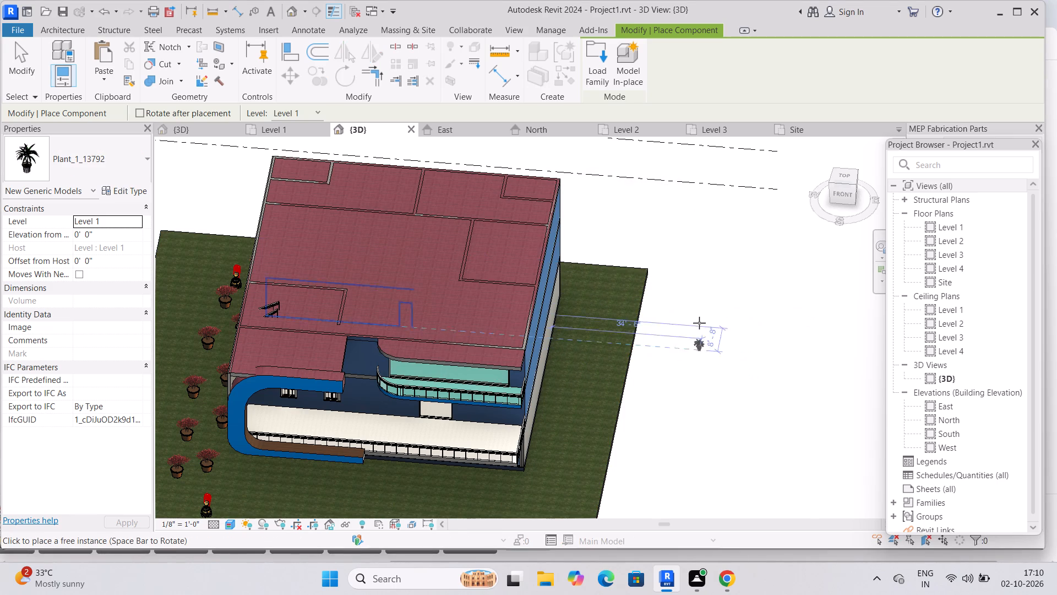
# Place eight Plant_1_13792 instances on the Level 1 grass along the building's side wall opposite the potted red plants.
pyautogui.click(595, 300)
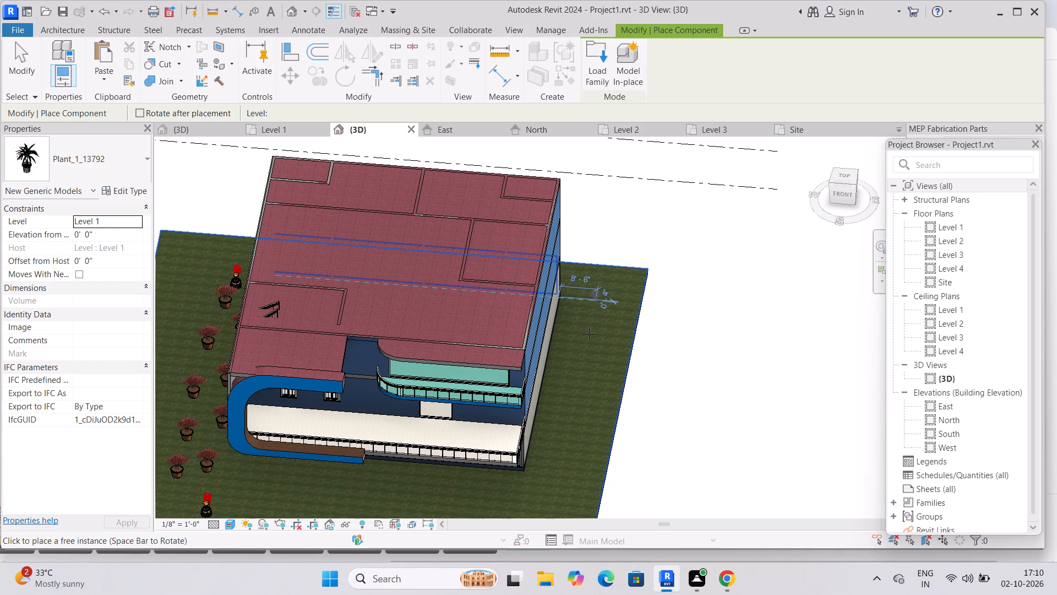
pyautogui.click(588, 341)
pyautogui.click(580, 371)
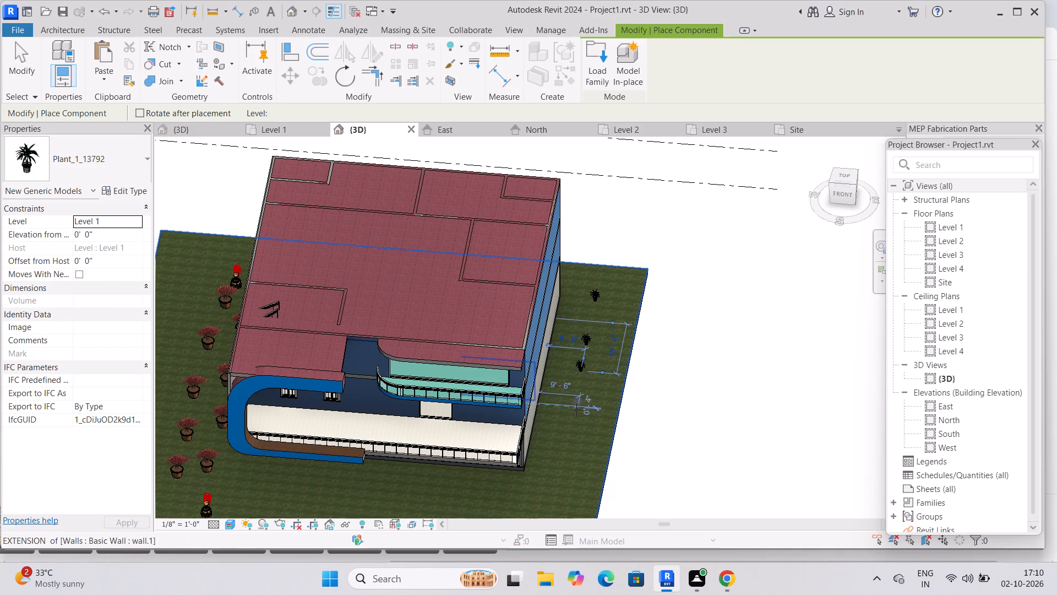
pyautogui.click(576, 412)
pyautogui.click(571, 446)
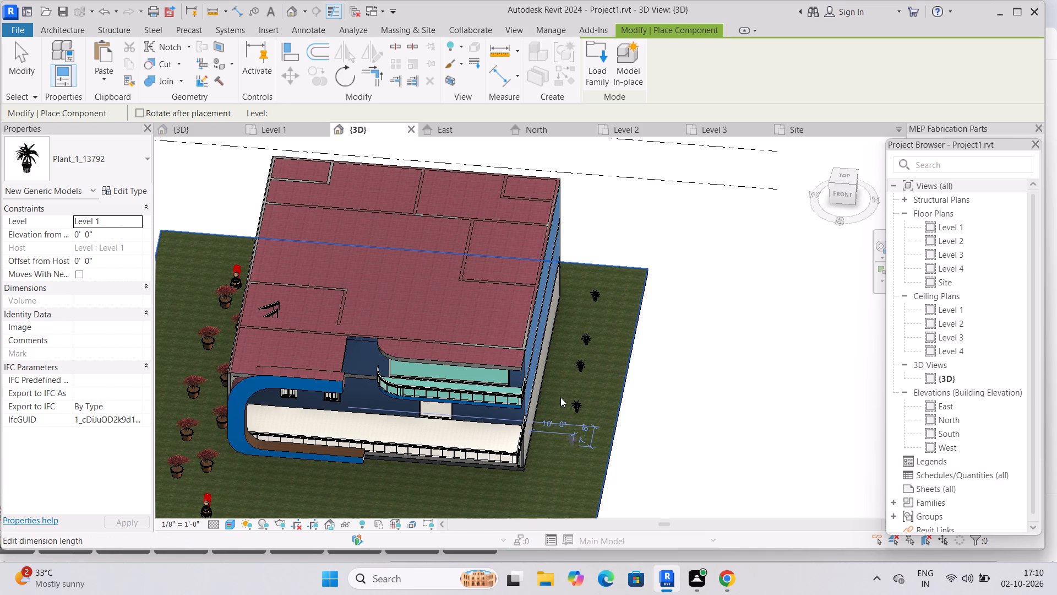
pyautogui.click(559, 393)
pyautogui.click(552, 451)
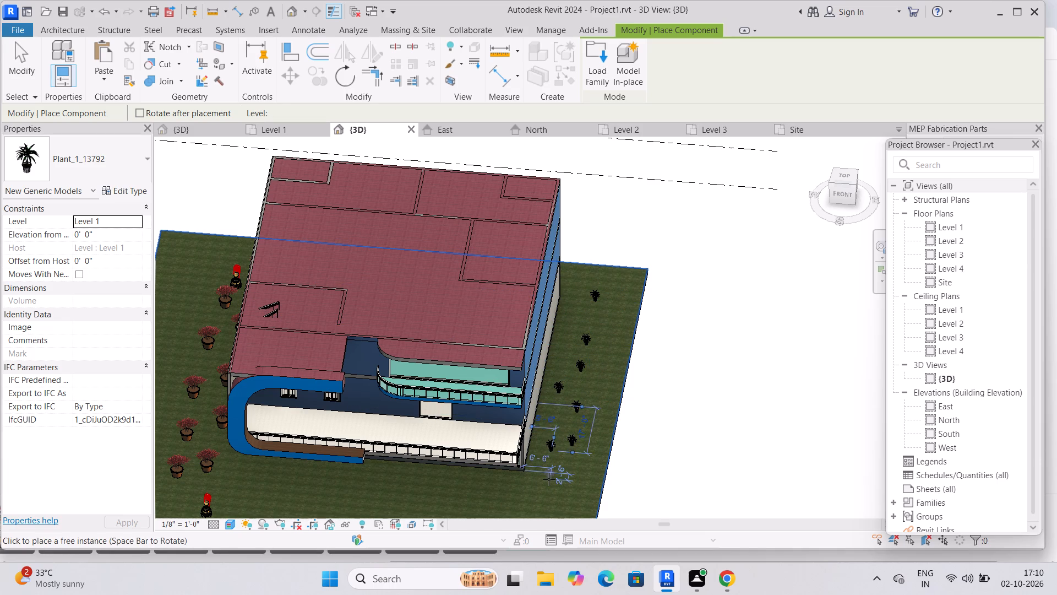
pyautogui.click(549, 479)
# Place five more Plant_1_13792 plants on the grass around the front corner of that side, then end placement.
pyautogui.moveTo(551, 479); pyautogui.dragTo(576, 363, button='middle')
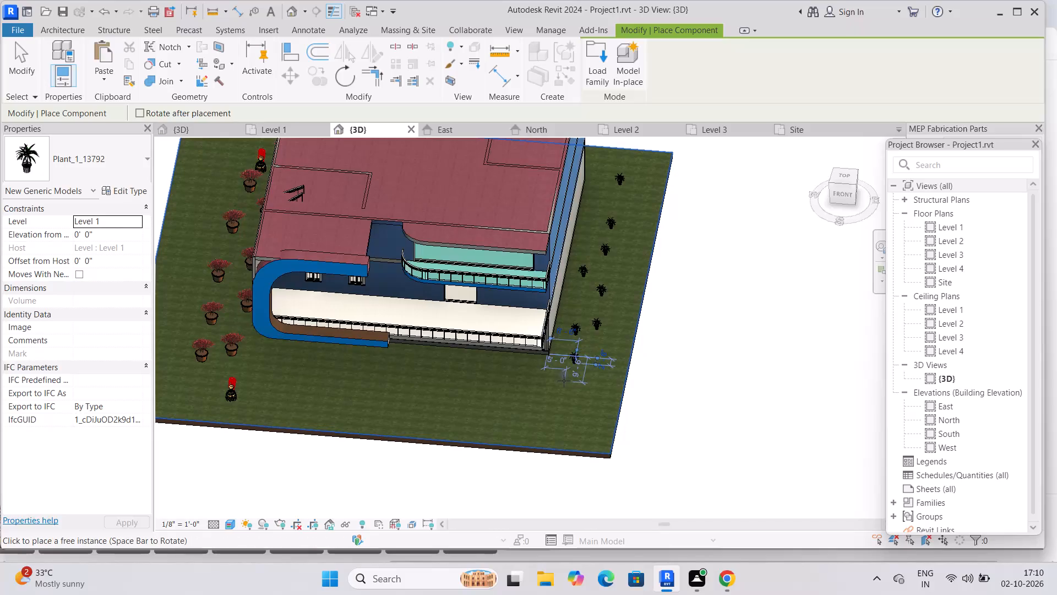
pyautogui.click(559, 382)
pyautogui.click(579, 397)
pyautogui.click(591, 358)
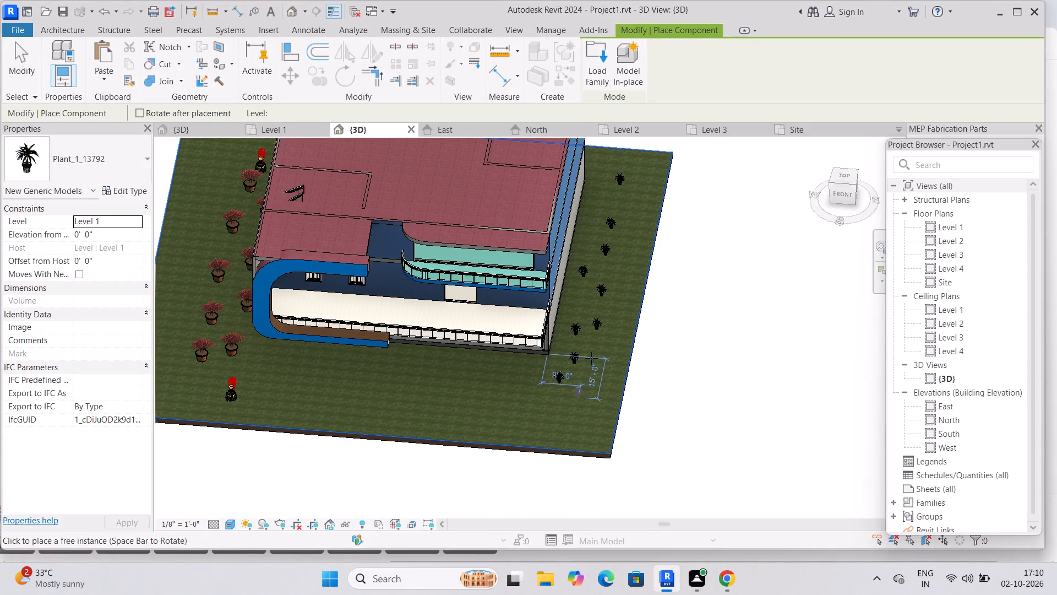
pyautogui.click(569, 424)
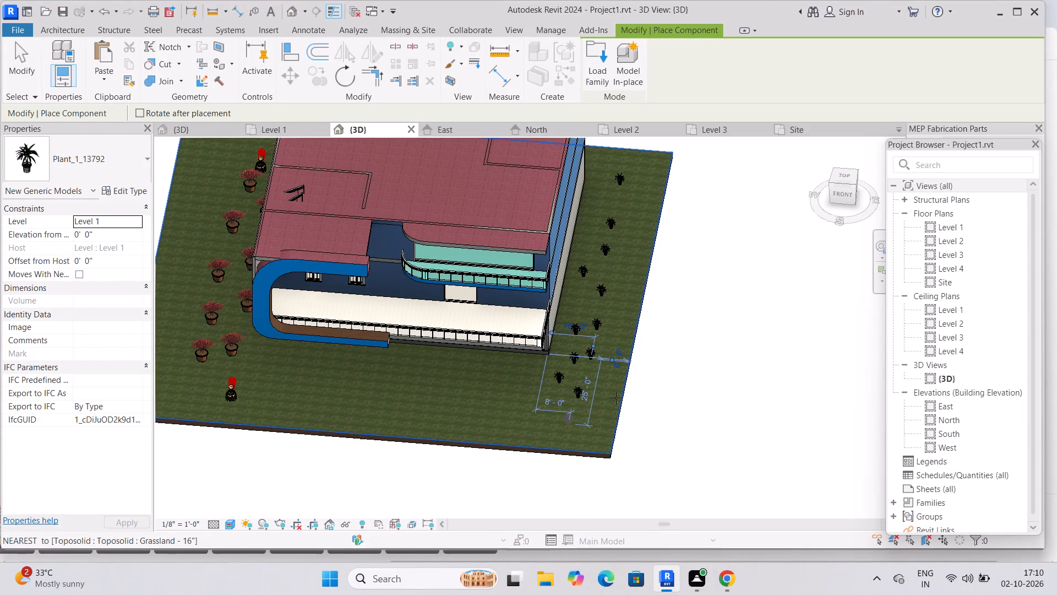
pyautogui.click(616, 395)
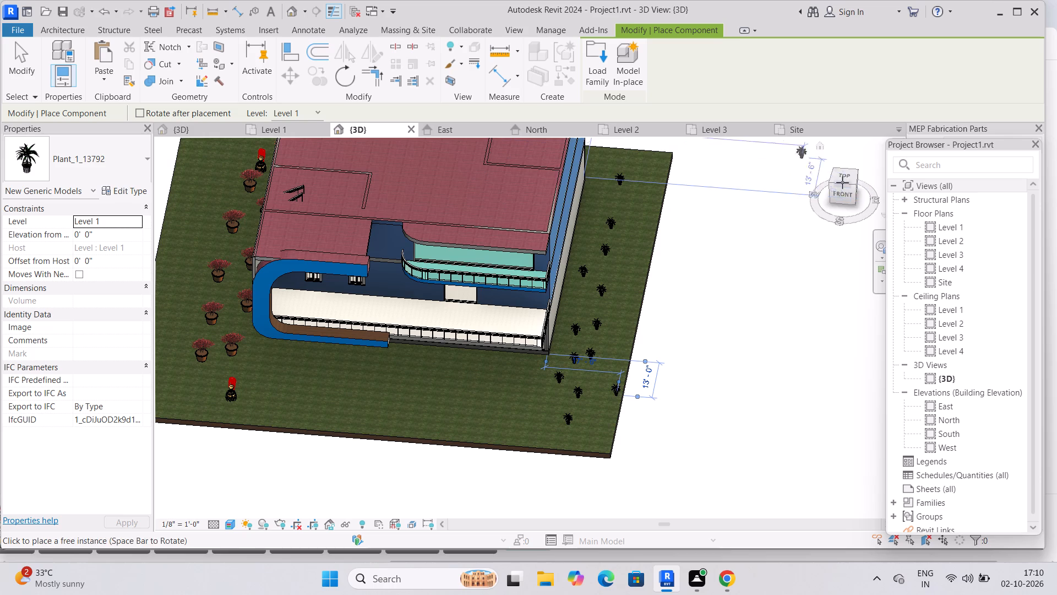
pyautogui.click(826, 153)
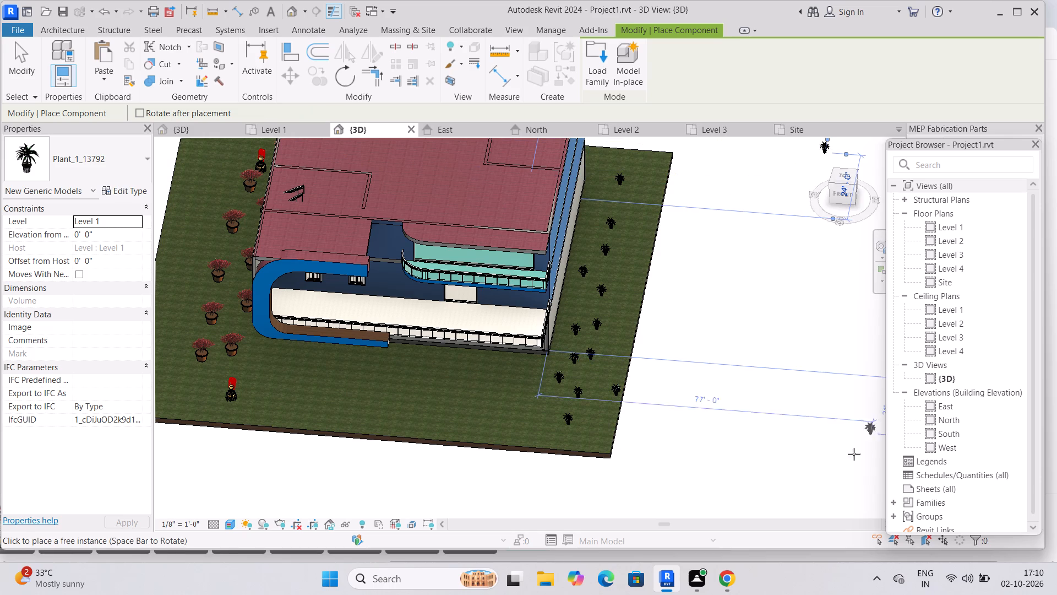
pyautogui.press('Escape')
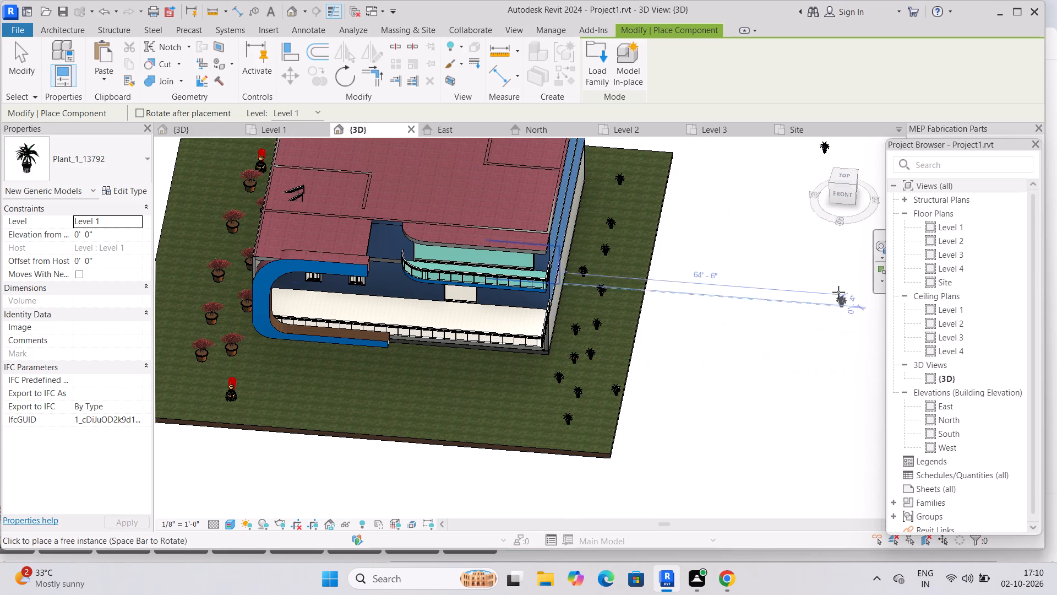
pyautogui.press('Escape')
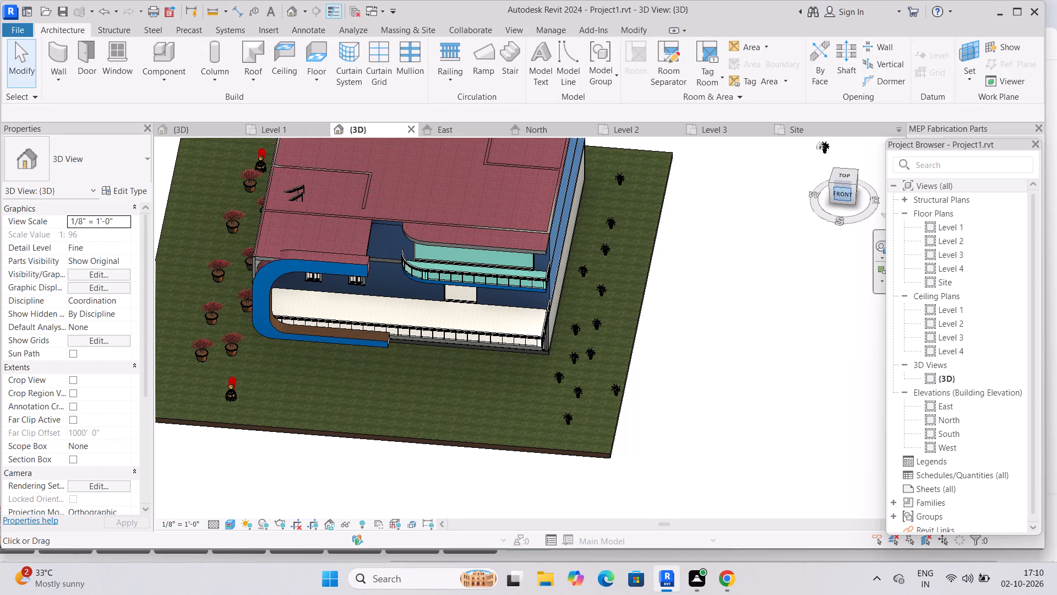
# Examine the front facade, ground-floor interior, potted plants and fountain figure from several angles in the 3D view.
pyautogui.click(820, 148)
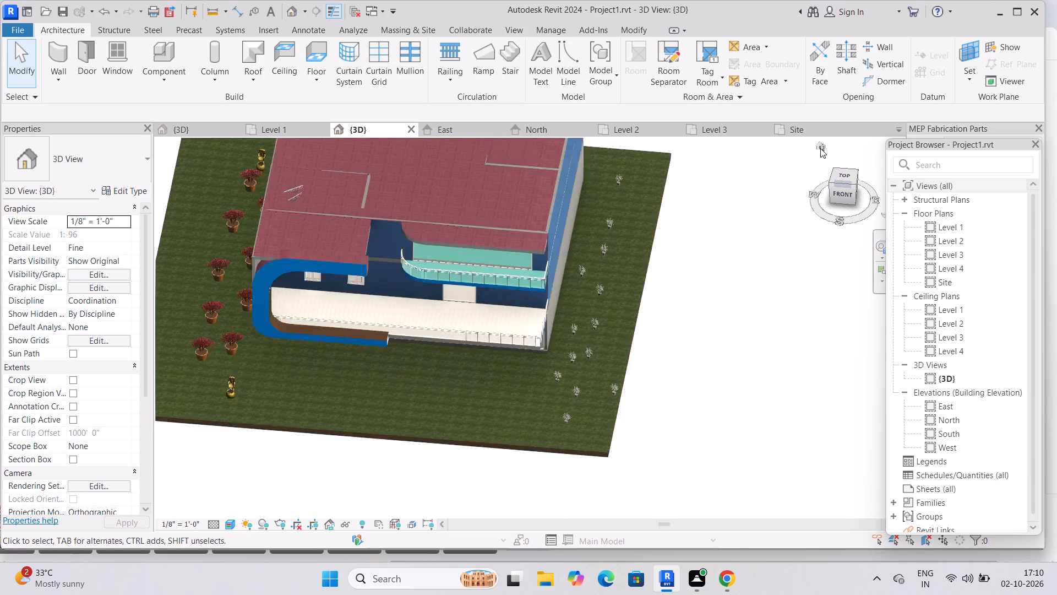
pyautogui.scroll(5, 449, 374)
pyautogui.scroll(3, 448, 458)
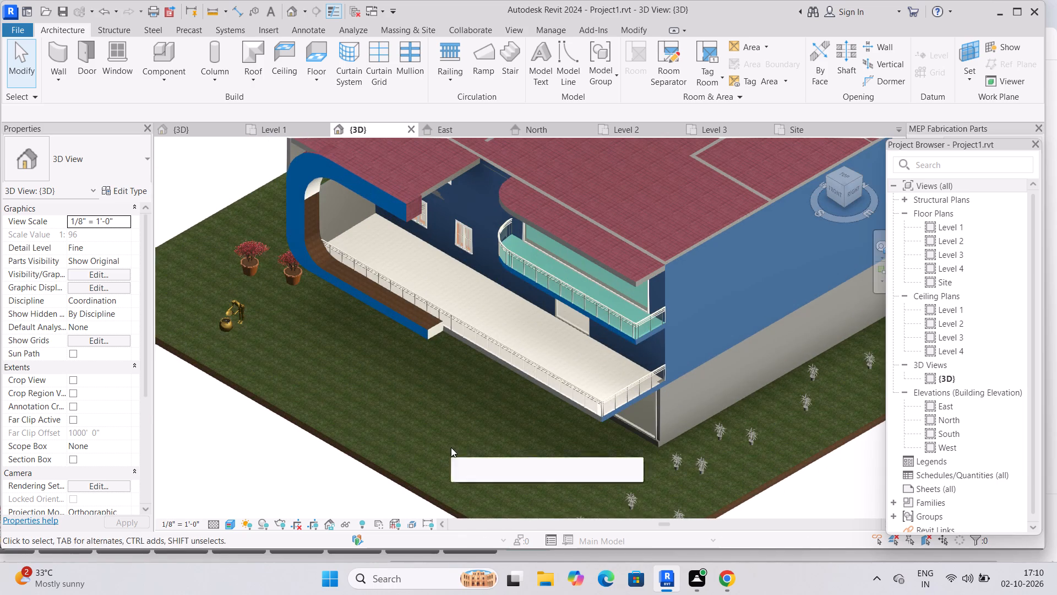
pyautogui.moveTo(459, 445); pyautogui.dragTo(553, 377, button='middle')
pyautogui.middleClick(581, 371)
pyautogui.moveTo(607, 350); pyautogui.dragTo(600, 356, button='middle')
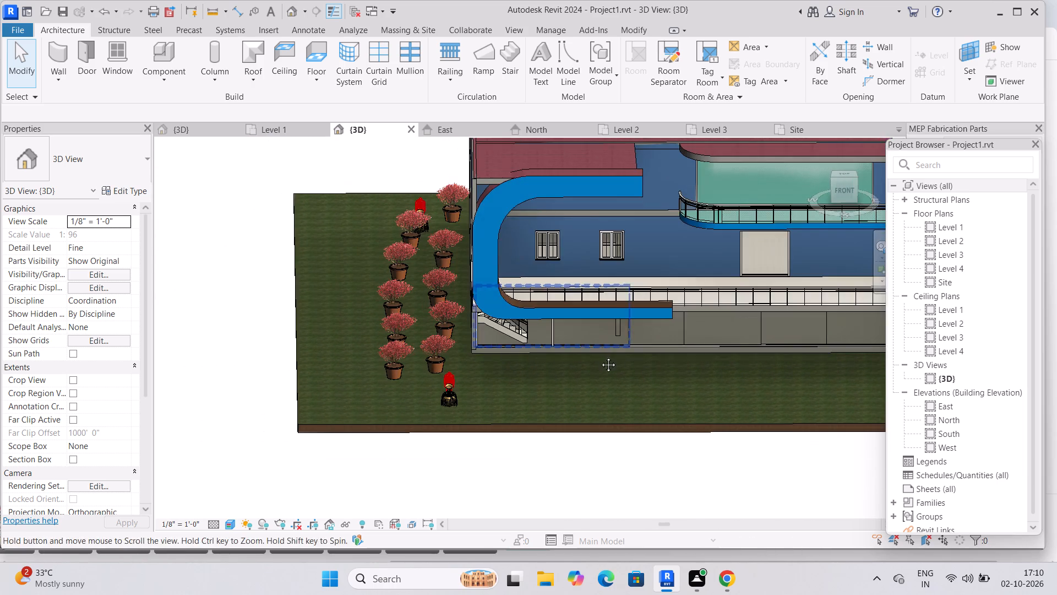
pyautogui.moveTo(600, 356); pyautogui.dragTo(542, 411, button='middle')
pyautogui.moveTo(543, 406); pyautogui.dragTo(569, 379, button='middle')
pyautogui.scroll(4, 466, 425)
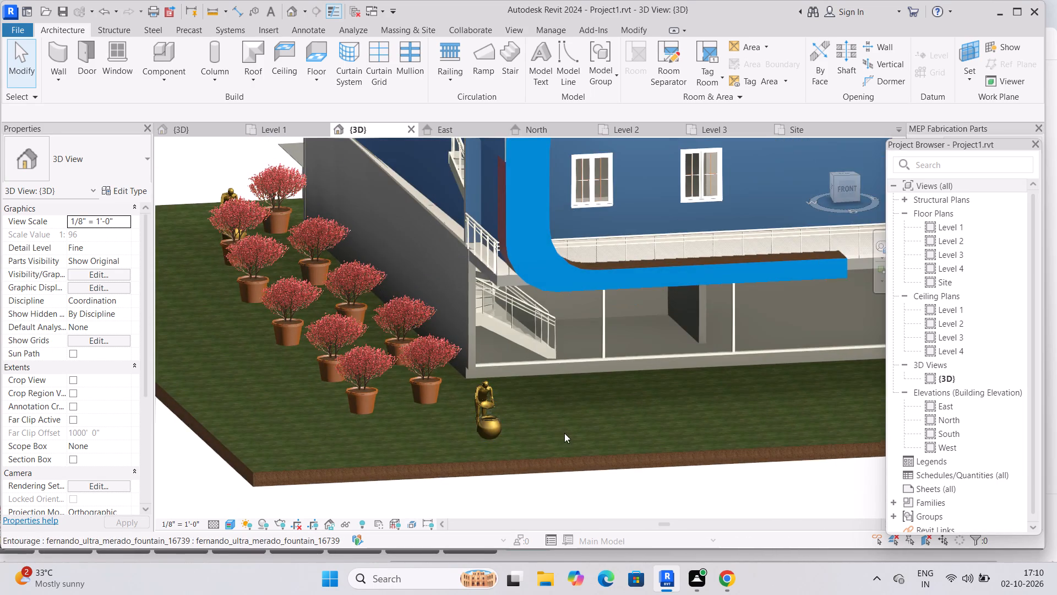
pyautogui.scroll(3, 564, 433)
pyautogui.moveTo(545, 426); pyautogui.dragTo(516, 430, button='middle')
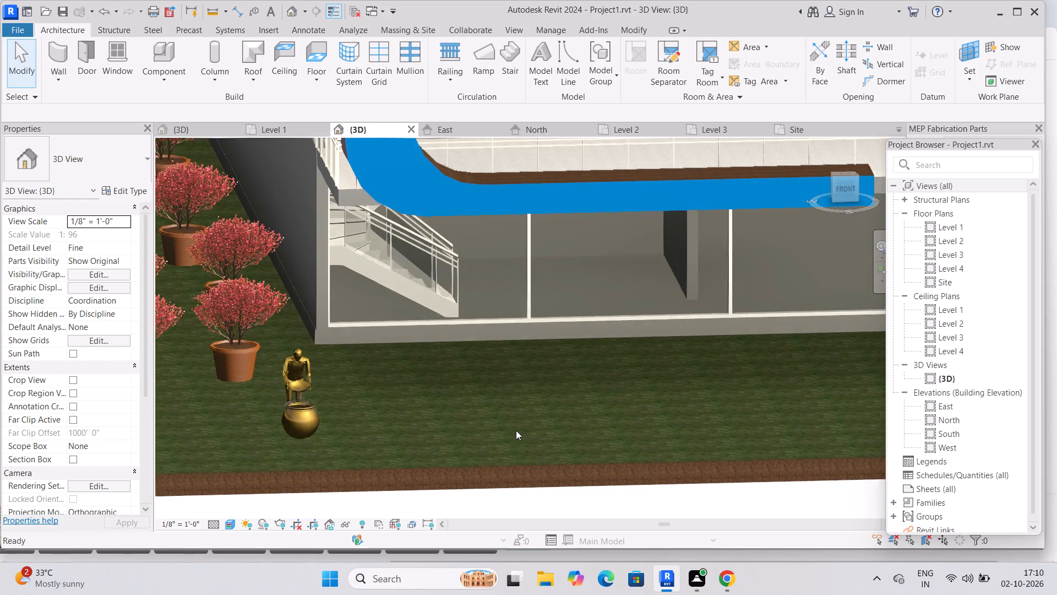
pyautogui.moveTo(532, 403); pyautogui.dragTo(549, 441, button='middle')
pyautogui.moveTo(558, 423); pyautogui.dragTo(576, 433, button='middle')
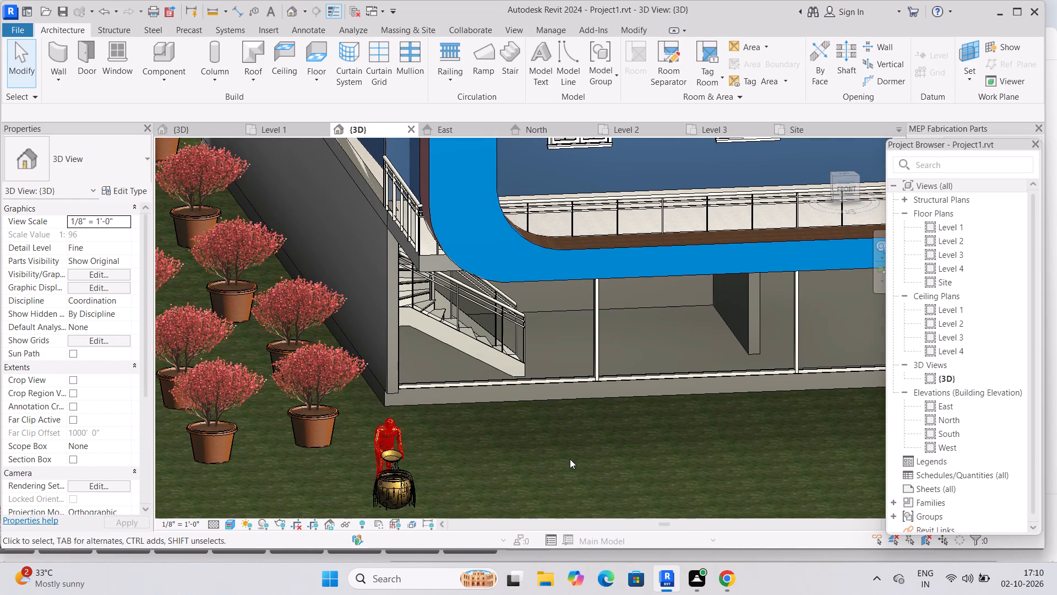
pyautogui.moveTo(589, 452); pyautogui.dragTo(601, 455, button='middle')
pyautogui.scroll(-2, 602, 455)
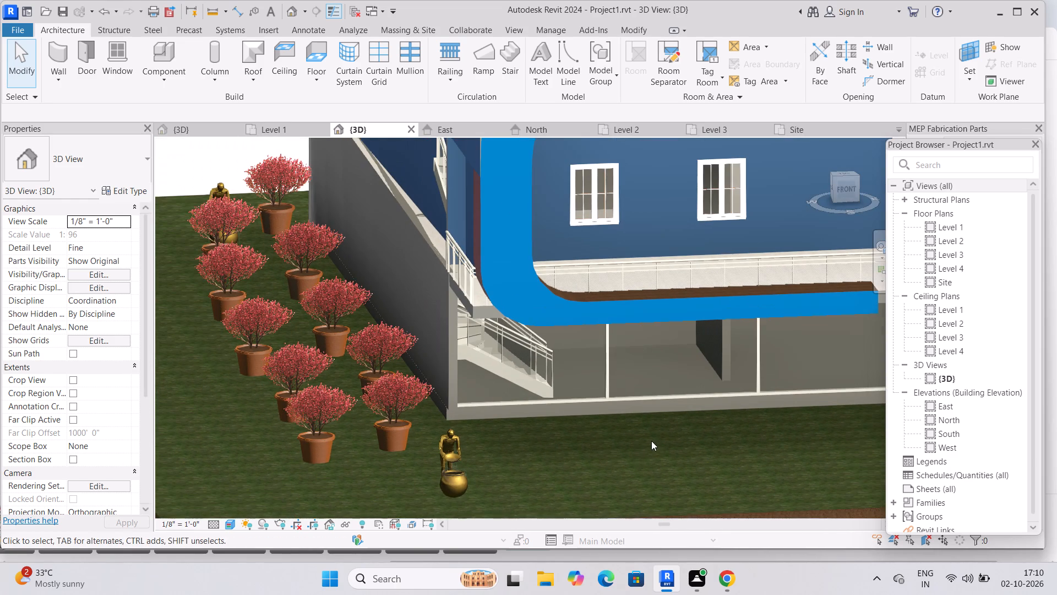
pyautogui.moveTo(643, 438); pyautogui.dragTo(625, 432, button='middle')
pyautogui.moveTo(638, 423); pyautogui.dragTo(619, 488, button='middle')
pyautogui.scroll(-3, 618, 489)
pyautogui.keyDown('shift'); pyautogui.moveTo(629, 473); pyautogui.dragTo(635, 459, button='middle'); pyautogui.keyUp('shift')
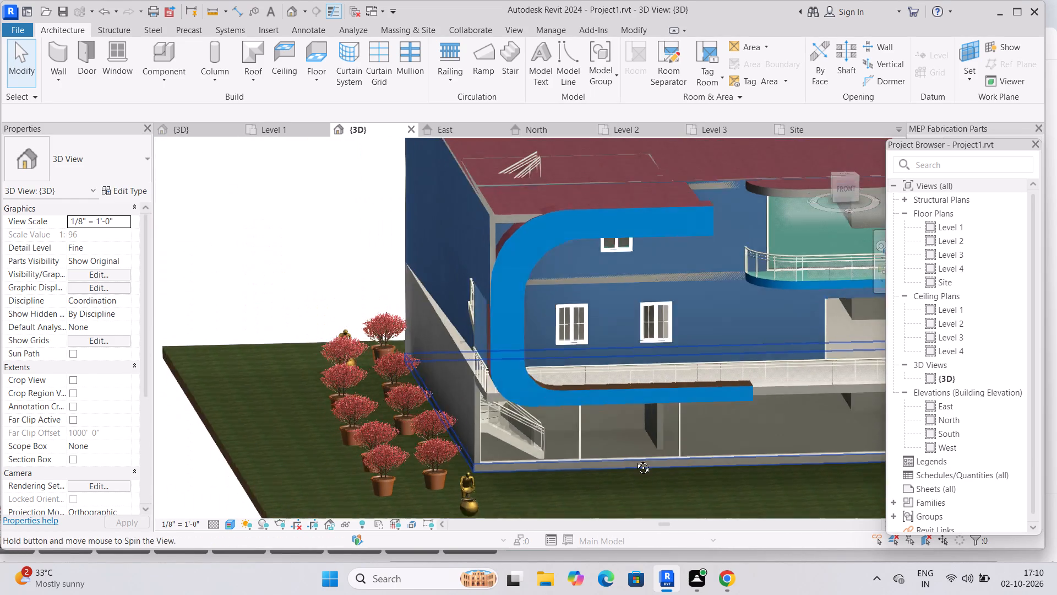
pyautogui.keyDown('shift'); pyautogui.moveTo(635, 459); pyautogui.dragTo(632, 450, button='middle'); pyautogui.keyUp('shift')
pyautogui.moveTo(645, 435); pyautogui.dragTo(615, 452, button='middle')
pyautogui.moveTo(635, 477); pyautogui.dragTo(634, 463, button='middle')
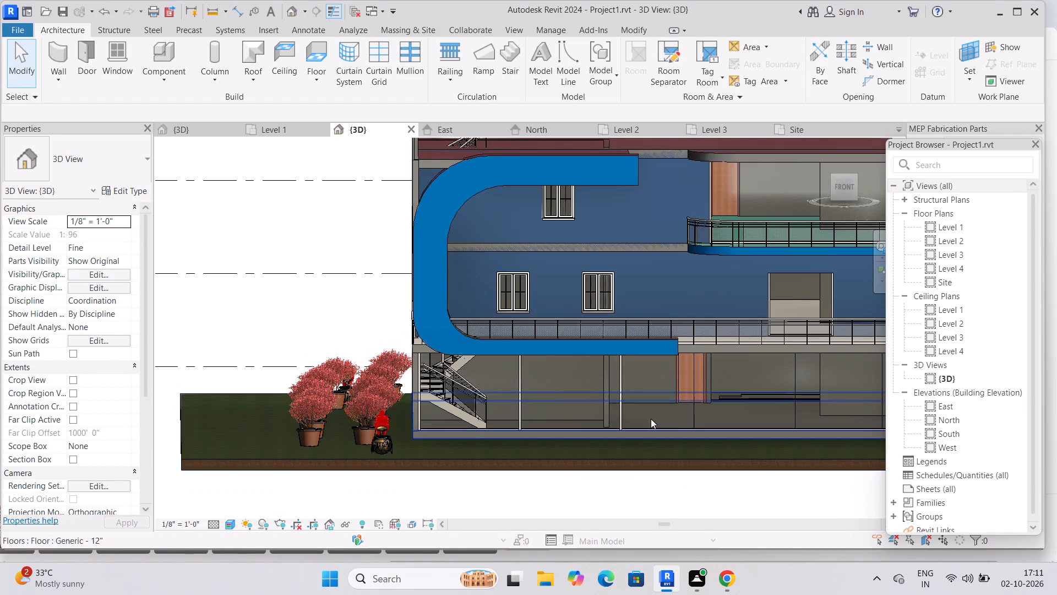
# Paint the GHT material onto the Level 1 interior wall faces around the stair room and the opposite partitioned room in plan.
pyautogui.click(297, 132)
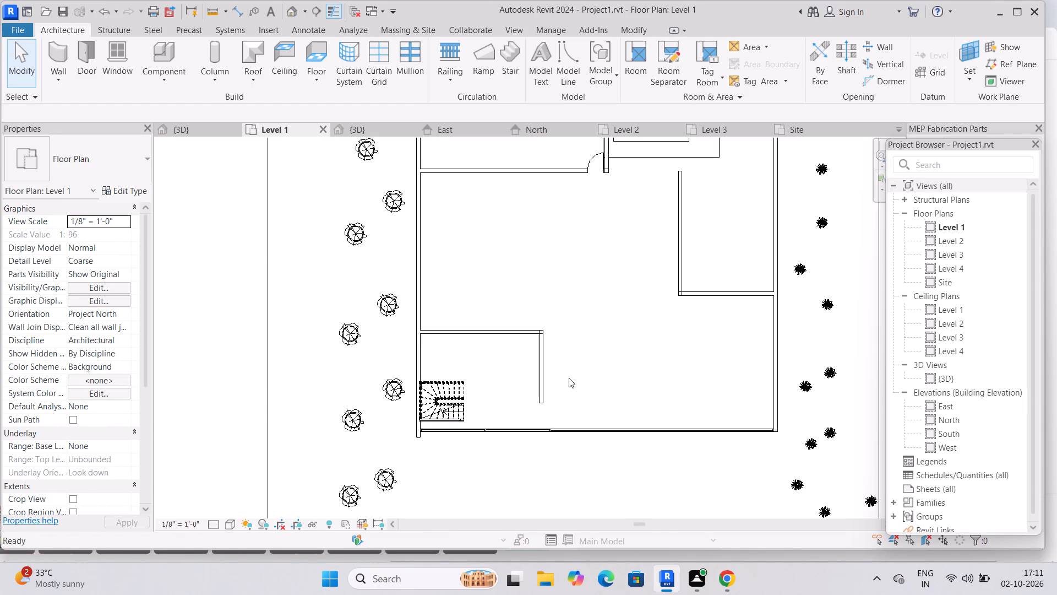
pyautogui.write('PT')
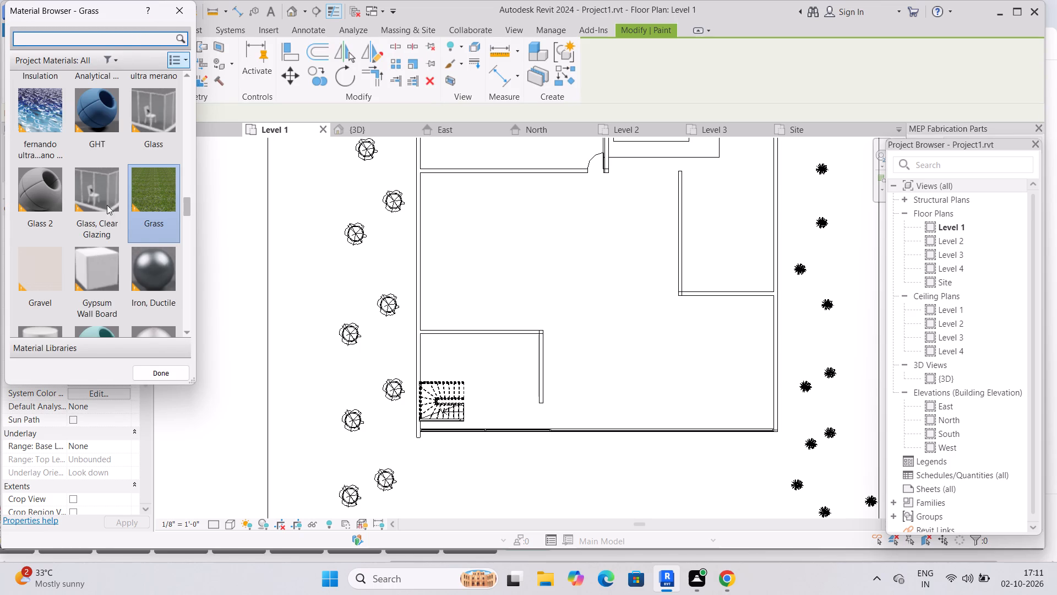
pyautogui.scroll(1, 112, 214)
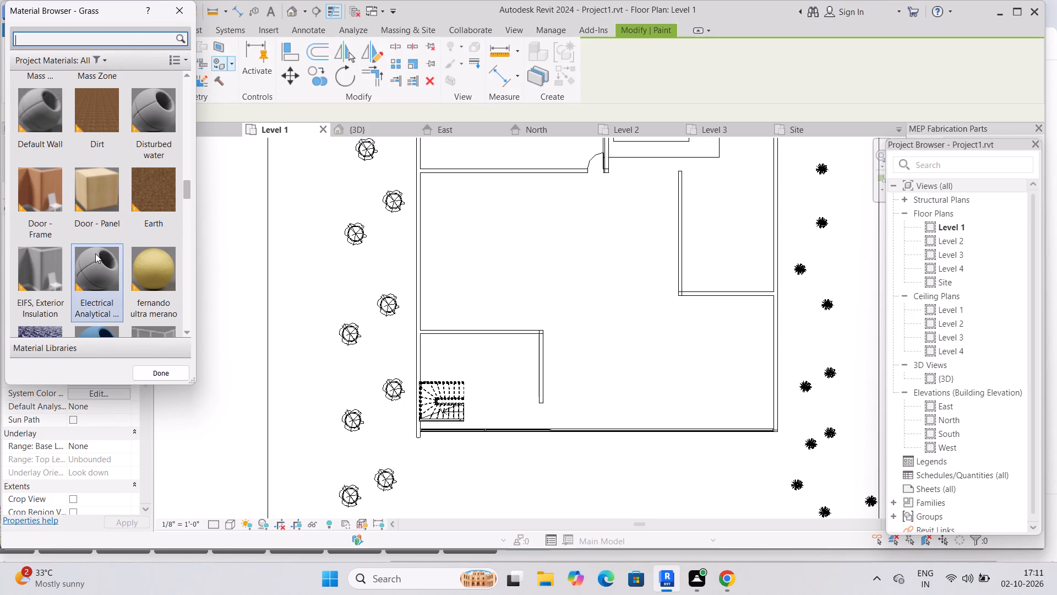
pyautogui.scroll(-1, 99, 316)
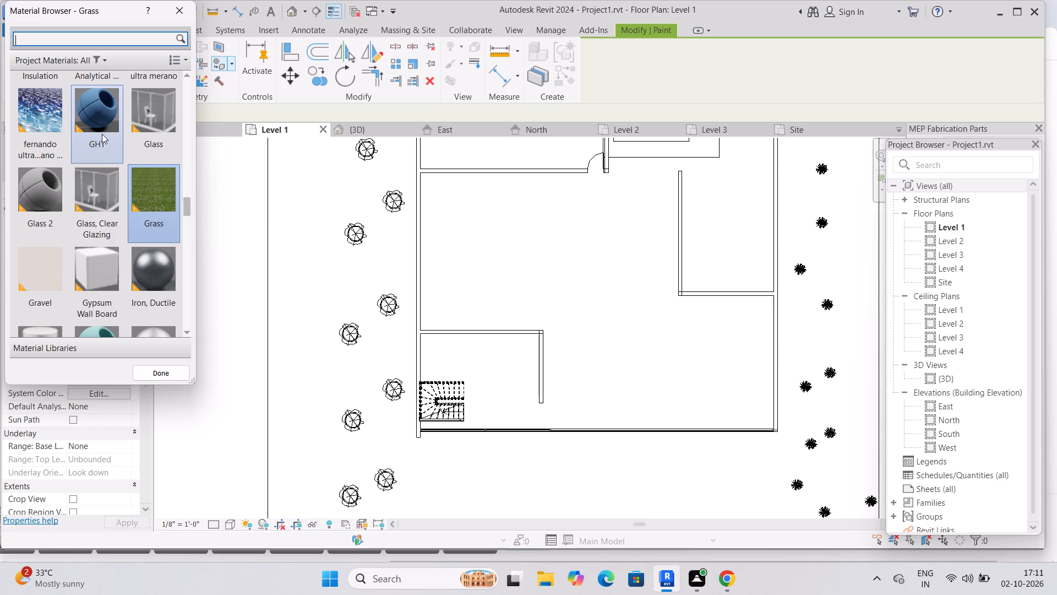
pyautogui.click(100, 130)
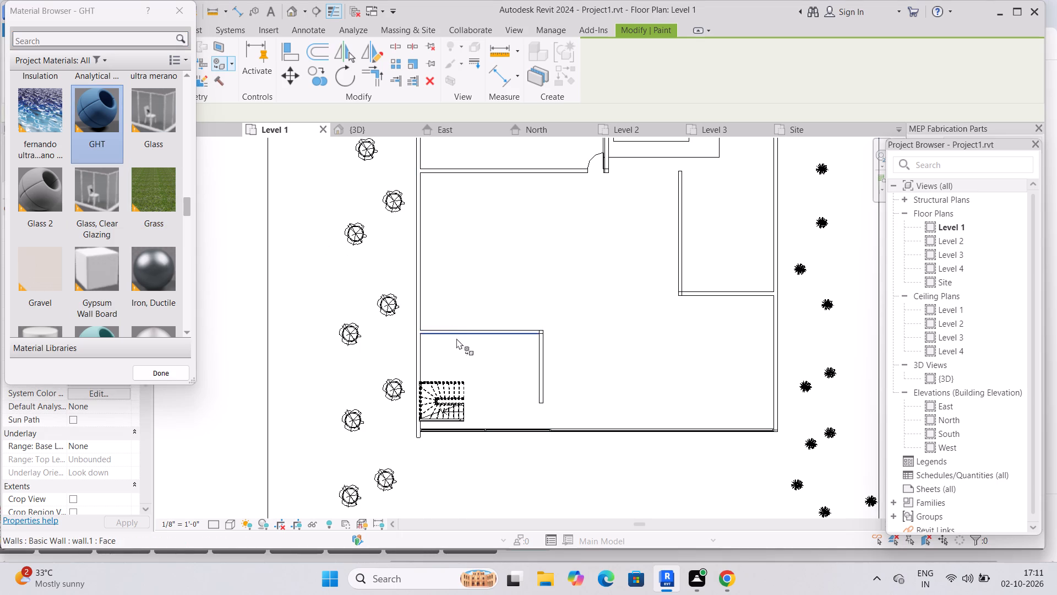
pyautogui.scroll(6, 459, 338)
pyautogui.click(455, 333)
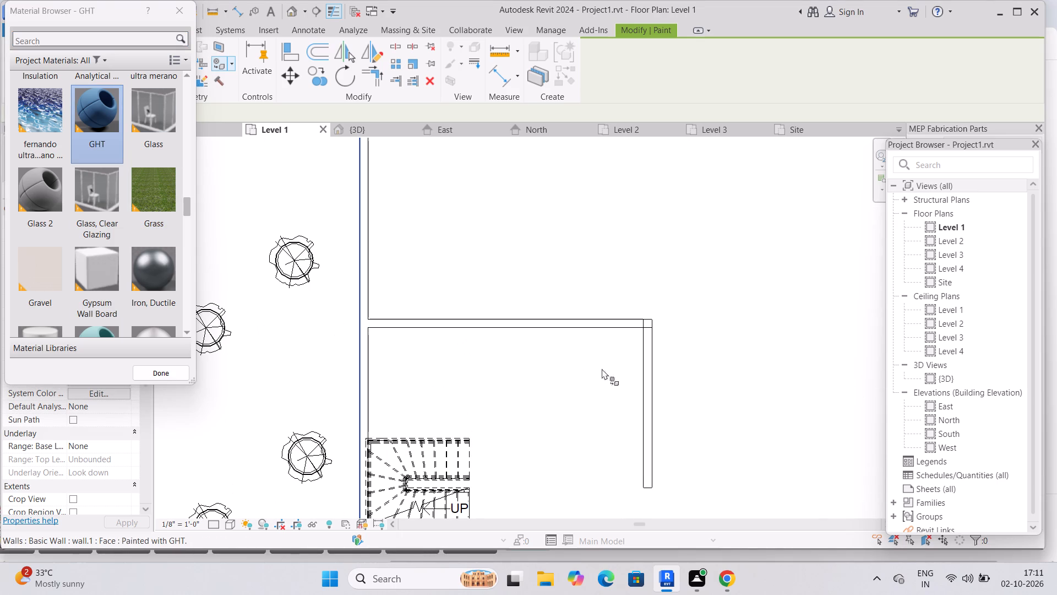
pyautogui.click(639, 380)
pyautogui.moveTo(721, 391); pyautogui.dragTo(606, 394, button='middle')
pyautogui.scroll(-5, 532, 394)
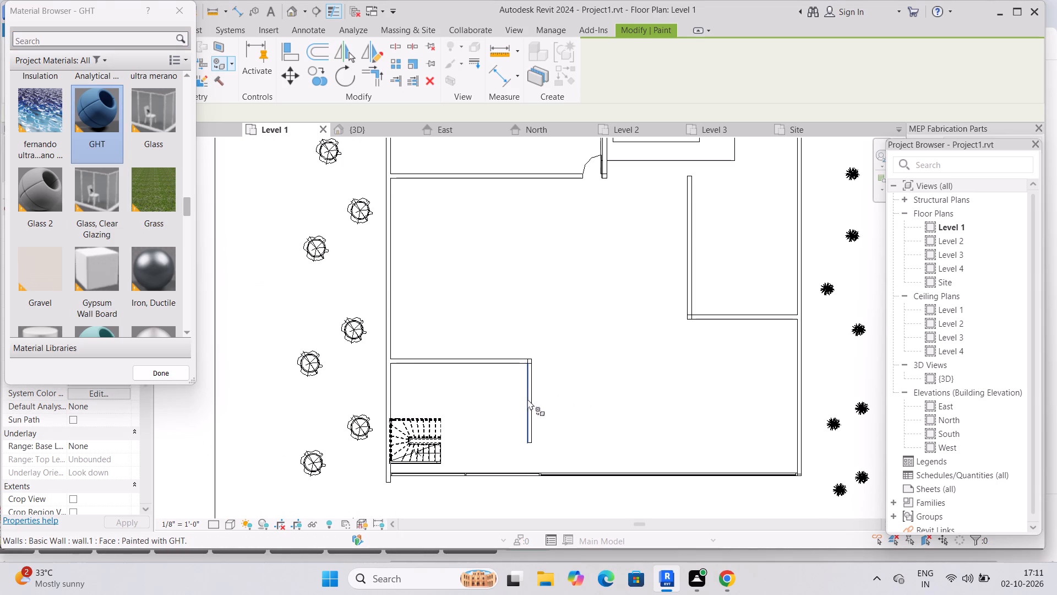
pyautogui.click(685, 294)
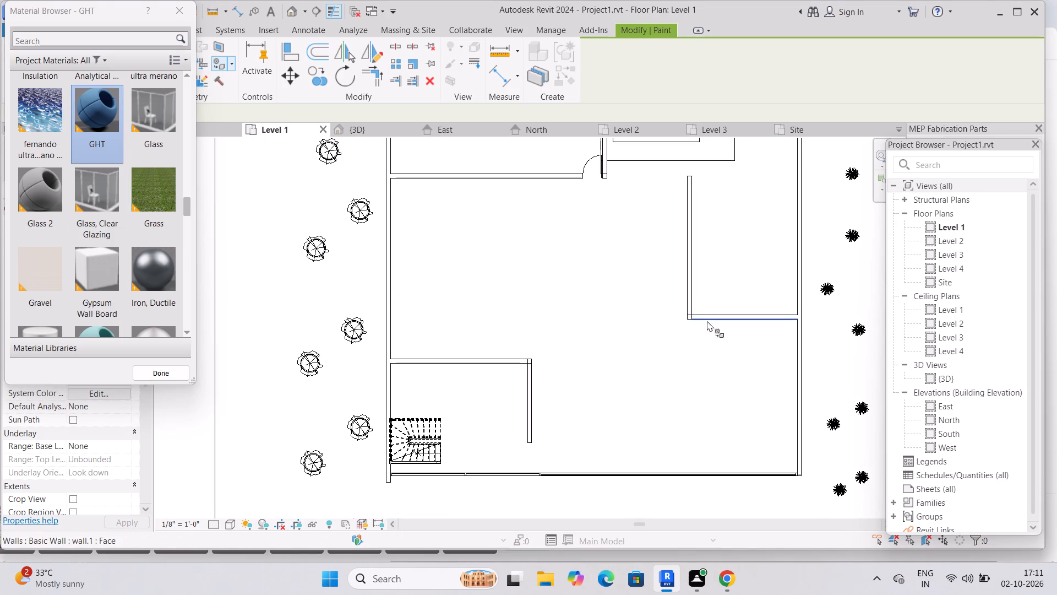
pyautogui.click(707, 321)
# Paint the GHT material onto the ground-floor back wall and the stair-room partition behind the front glazing in the 3D view.
pyautogui.click(356, 134)
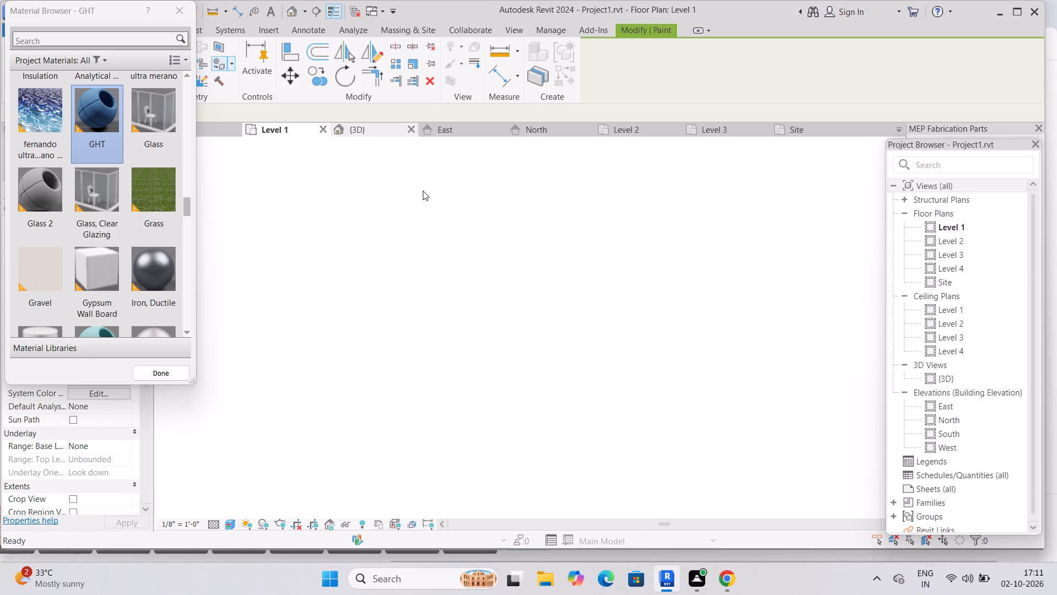
pyautogui.moveTo(670, 391); pyautogui.dragTo(575, 381, button='middle')
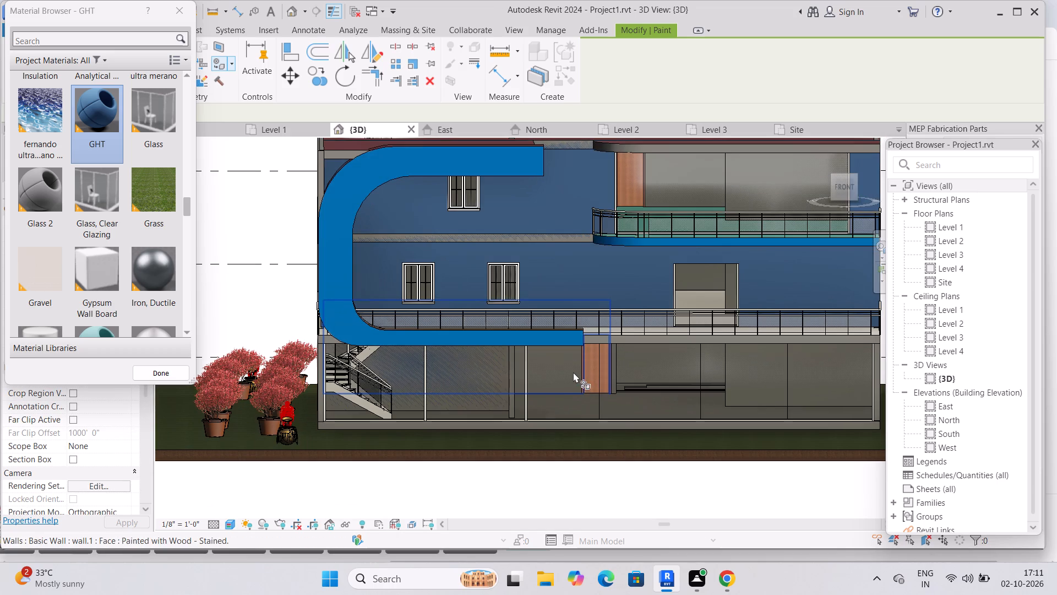
pyautogui.click(572, 370)
pyautogui.click(639, 369)
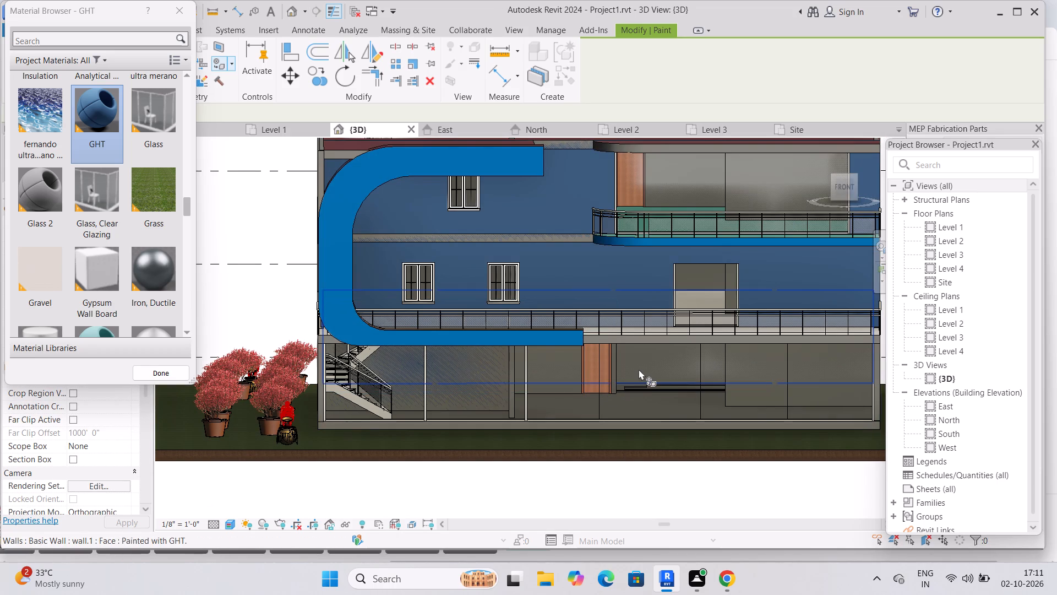
pyautogui.scroll(2, 460, 413)
pyautogui.keyDown('shift'); pyautogui.moveTo(480, 399); pyautogui.dragTo(477, 359, button='middle'); pyautogui.keyUp('shift')
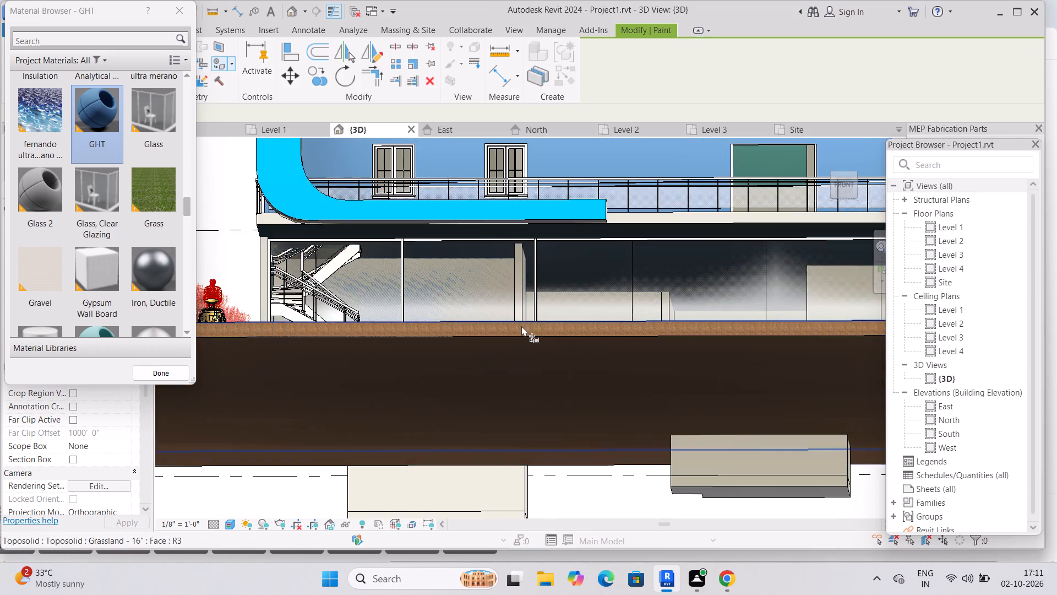
pyautogui.moveTo(521, 326); pyautogui.dragTo(467, 355, button='middle')
pyautogui.click(532, 354)
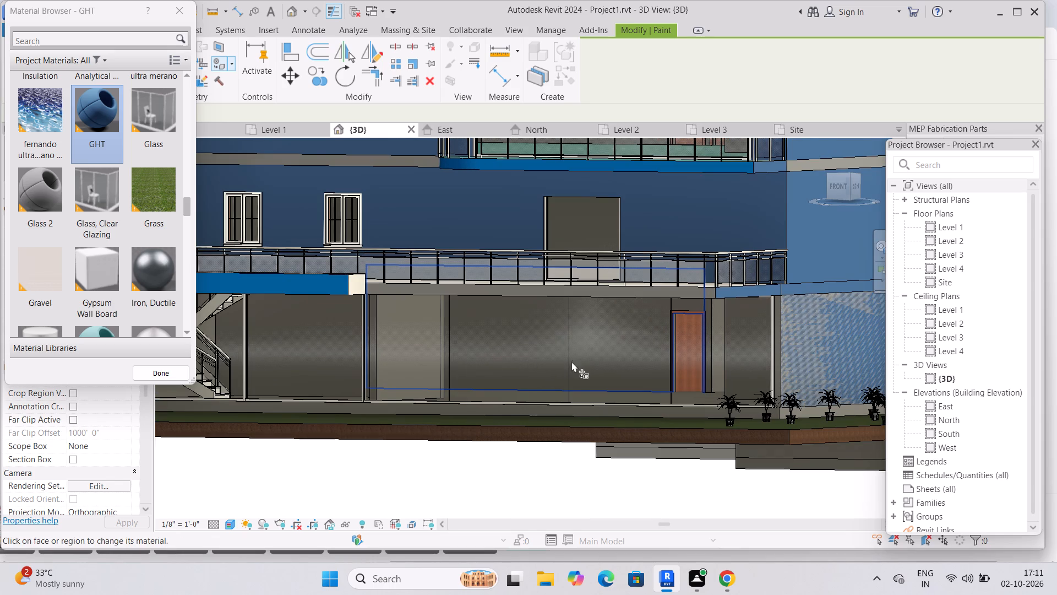
pyautogui.keyDown('shift'); pyautogui.click(423, 358); pyautogui.keyUp('shift')
# Apply GHT paint again to the stair-side partition and the rear wall seen through the ground-floor glazing.
pyautogui.moveTo(496, 357); pyautogui.dragTo(499, 391, button='middle')
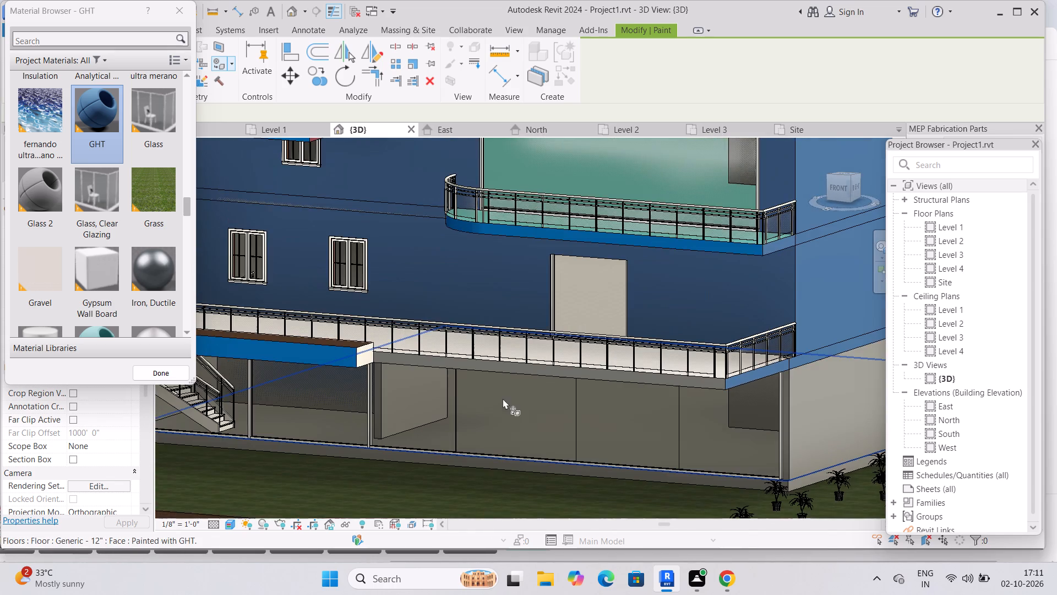
pyautogui.keyDown('shift'); pyautogui.moveTo(504, 426); pyautogui.dragTo(515, 405, button='middle'); pyautogui.keyUp('shift')
pyautogui.scroll(10, 454, 408)
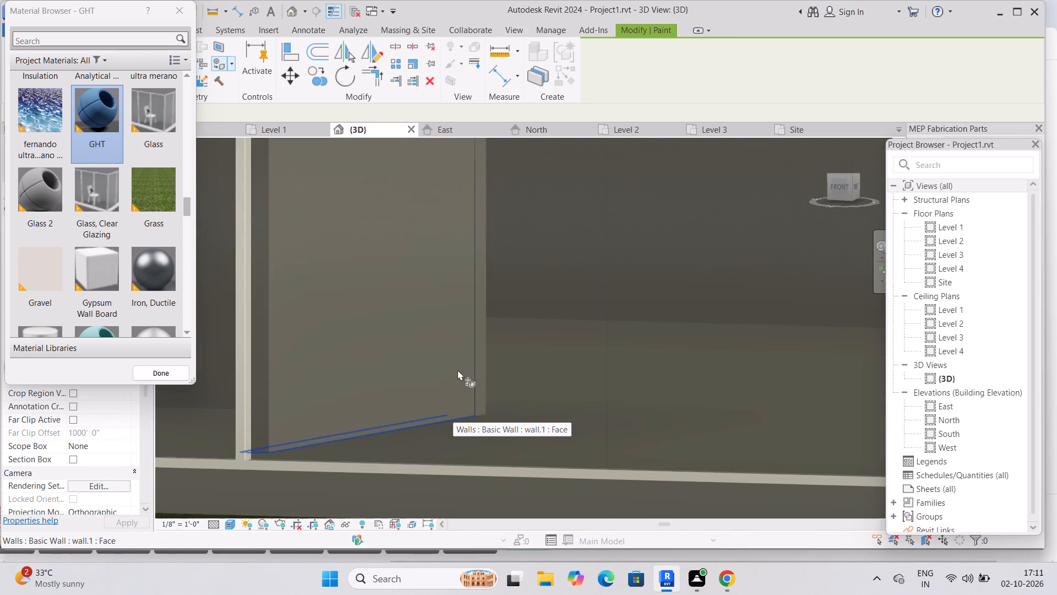
pyautogui.click(444, 342)
pyautogui.click(617, 262)
pyautogui.click(665, 261)
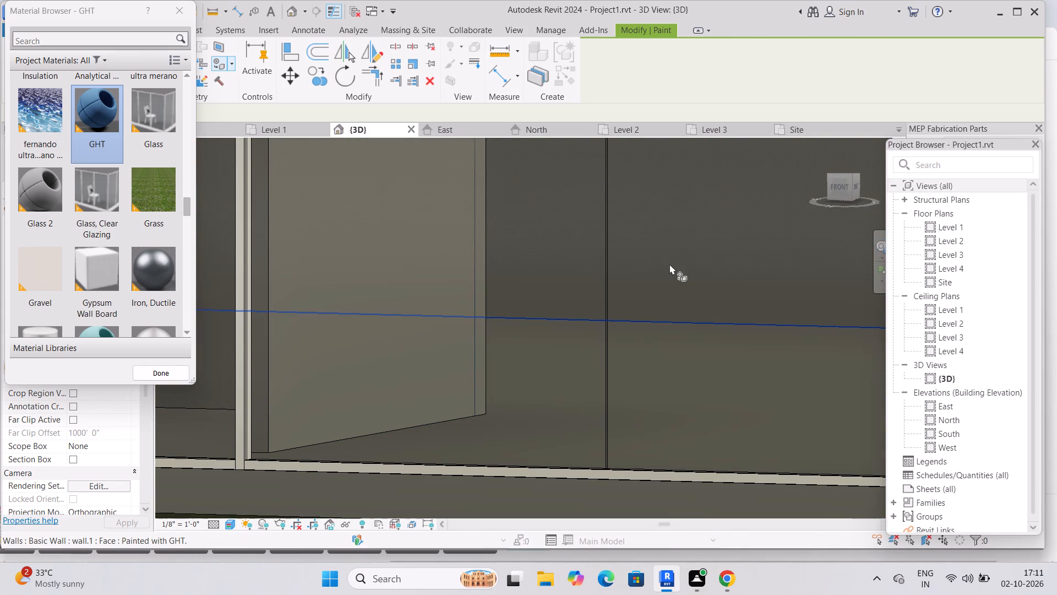
# Reapply the view's visual style, examine the painted building from the front and both sides, and end painting.
pyautogui.scroll(-5, 719, 361)
pyautogui.moveTo(634, 342); pyautogui.dragTo(653, 372, button='middle')
pyautogui.scroll(-4, 653, 372)
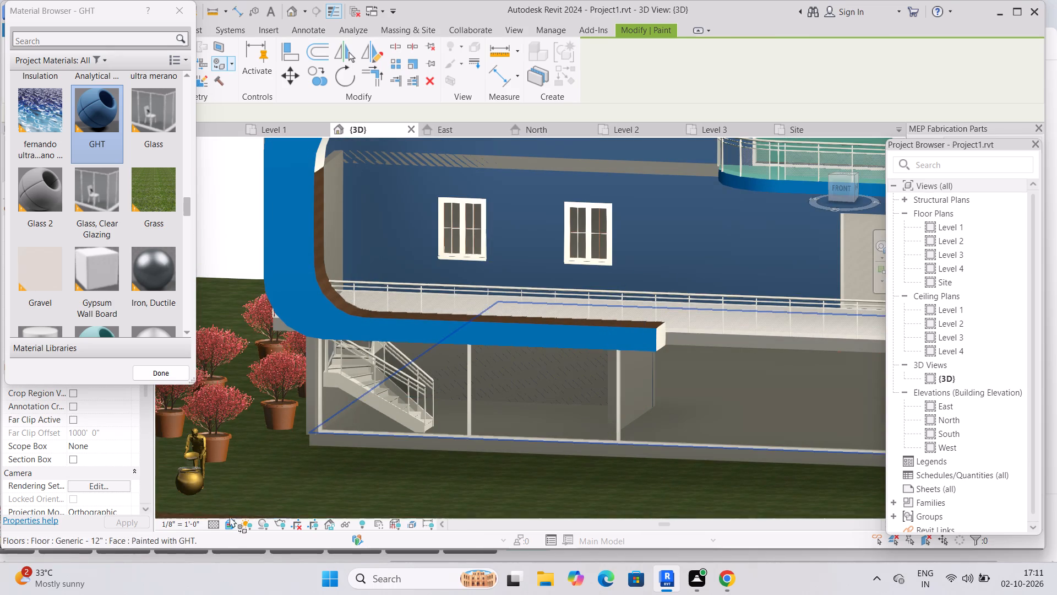
pyautogui.click(226, 524)
pyautogui.click(271, 505)
pyautogui.scroll(-3, 412, 447)
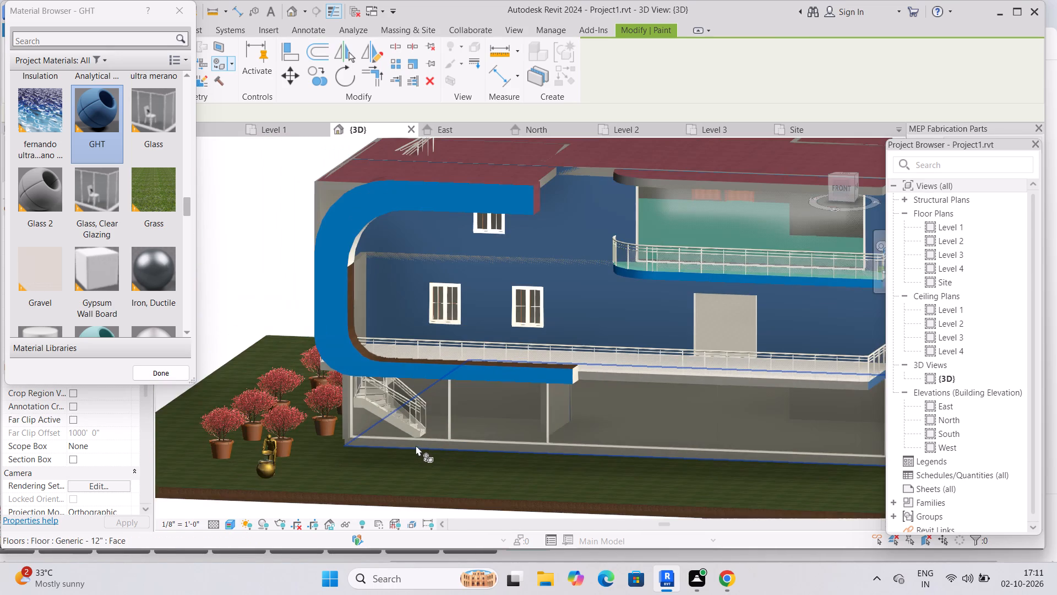
pyautogui.moveTo(449, 453); pyautogui.dragTo(501, 458, button='middle')
pyautogui.moveTo(504, 447); pyautogui.dragTo(344, 436, button='middle')
pyautogui.scroll(-2, 336, 434)
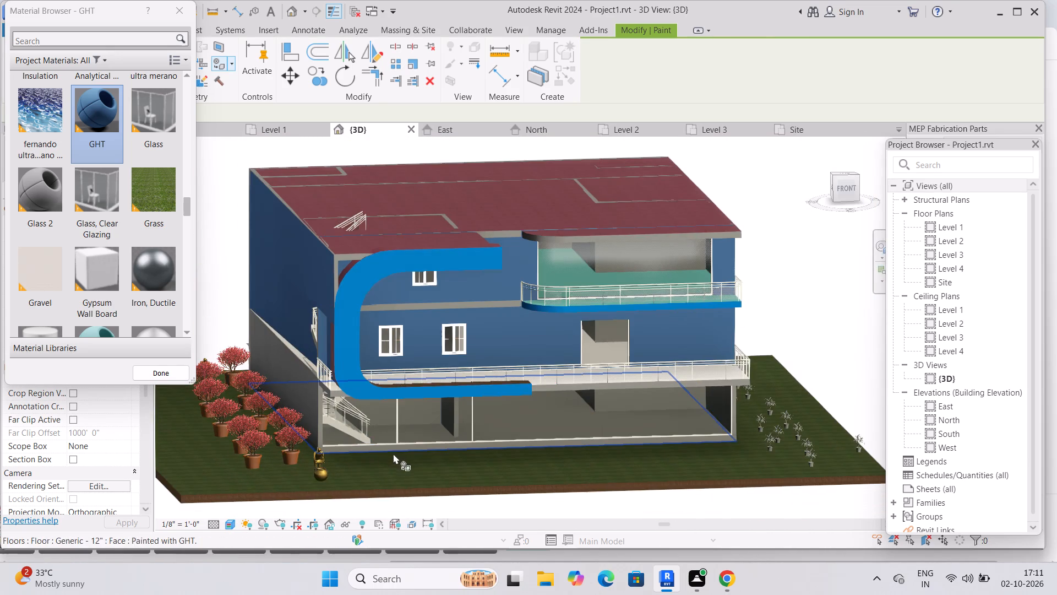
pyautogui.moveTo(393, 454); pyautogui.dragTo(390, 442, button='middle')
pyautogui.moveTo(407, 442); pyautogui.dragTo(359, 442, button='middle')
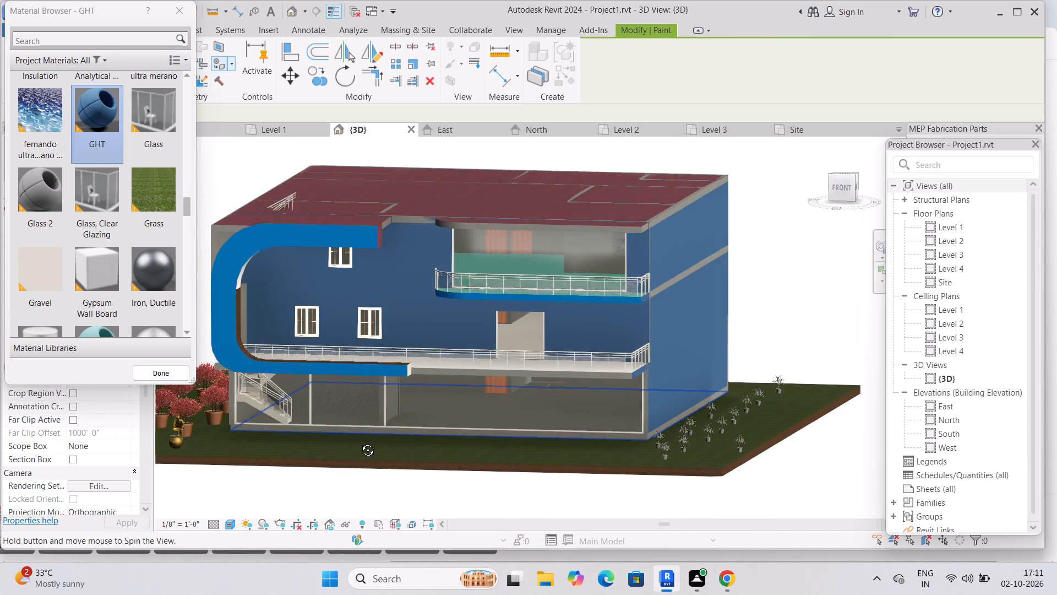
pyautogui.moveTo(359, 442); pyautogui.dragTo(353, 442, button='middle')
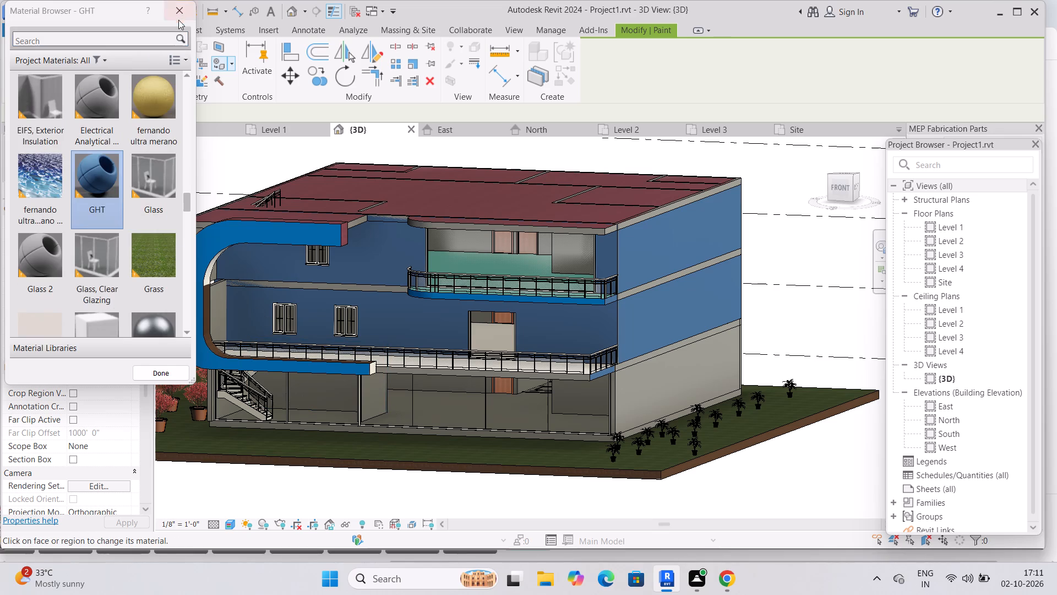
pyautogui.click(179, 16)
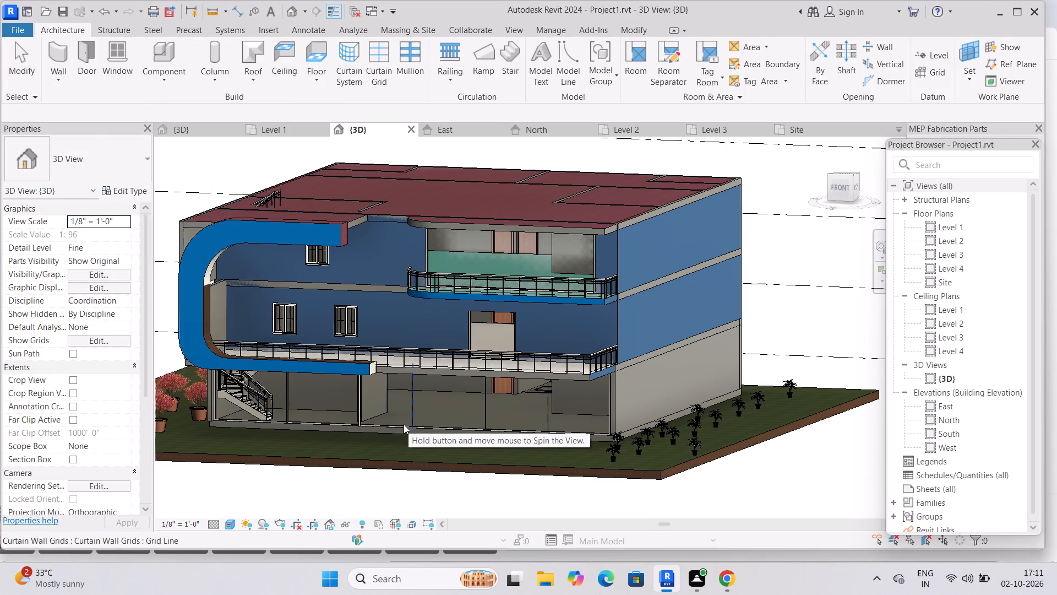
# Temporarily hide the long ground-floor curtain wall on the front facade.
pyautogui.click(417, 425)
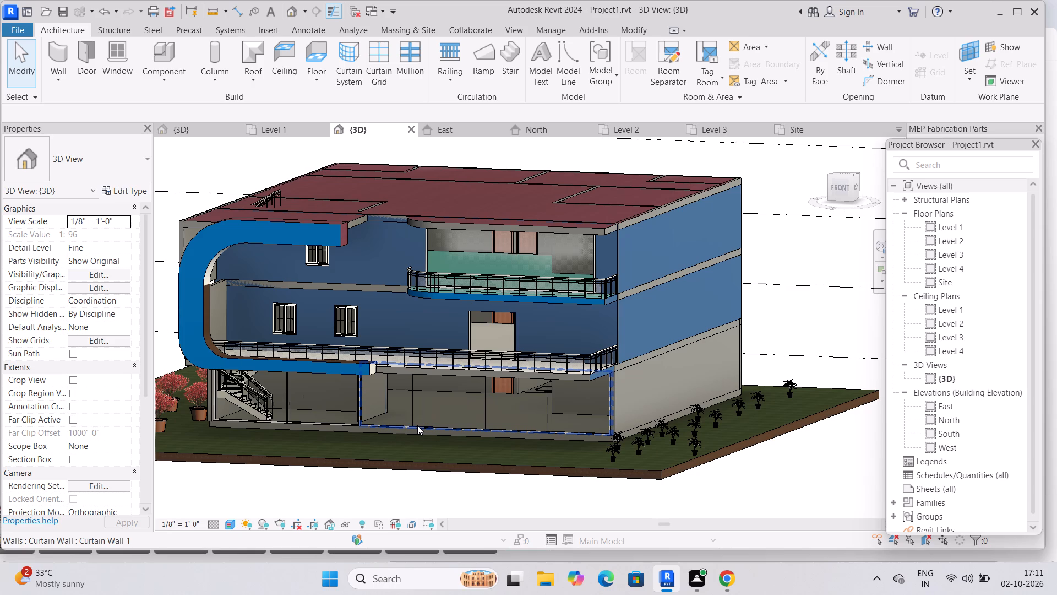
pyautogui.write('HH')
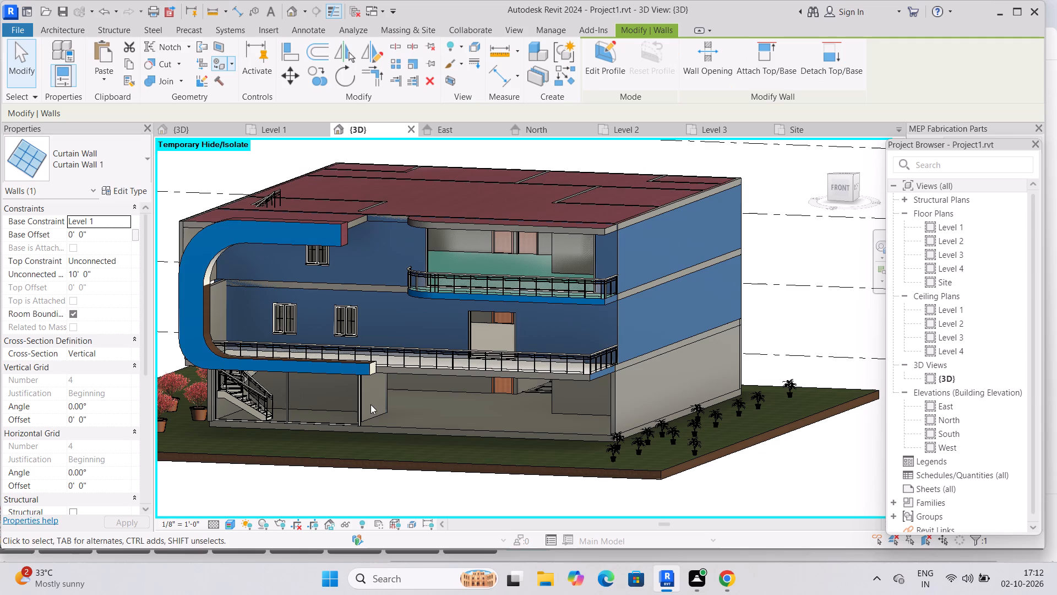
# Paint GHT onto the exposed ground-floor back wall beside the wooden door and the stair-side partition.
pyautogui.scroll(8, 420, 415)
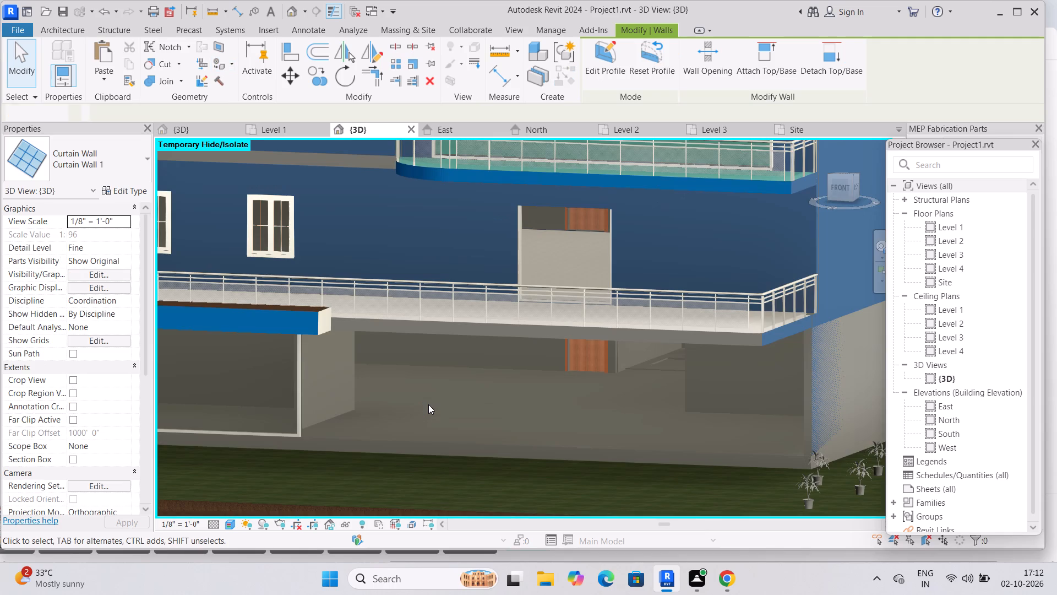
pyautogui.write('PT')
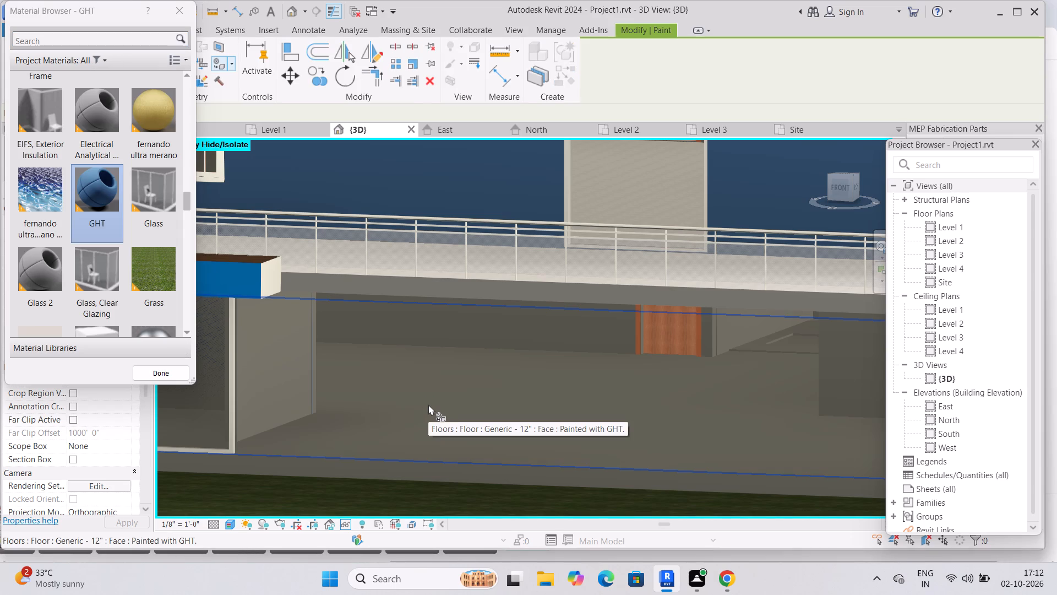
pyautogui.click(91, 213)
pyautogui.click(446, 326)
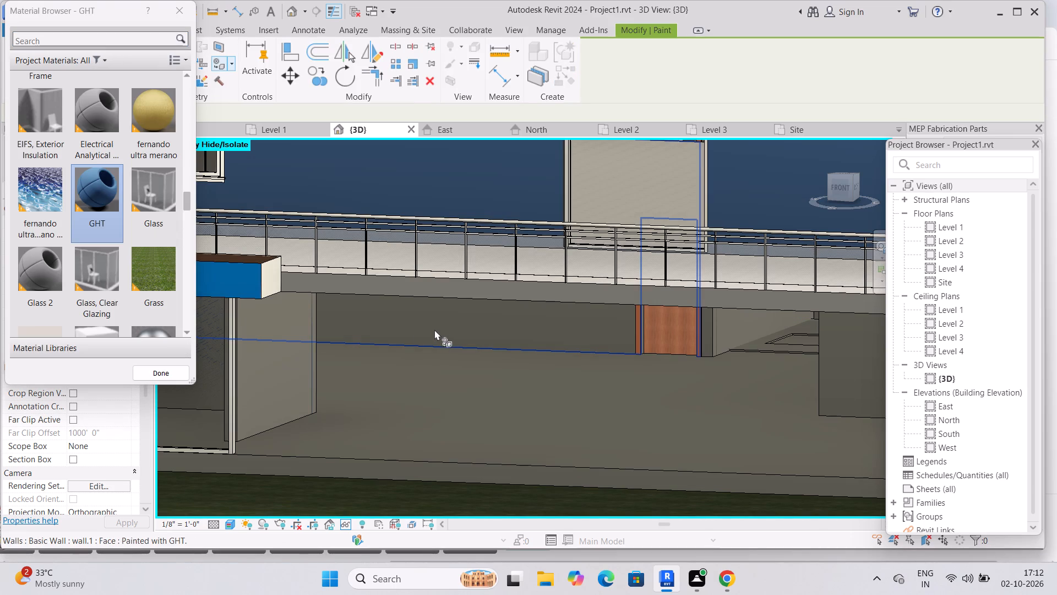
pyautogui.click(287, 350)
pyautogui.click(415, 306)
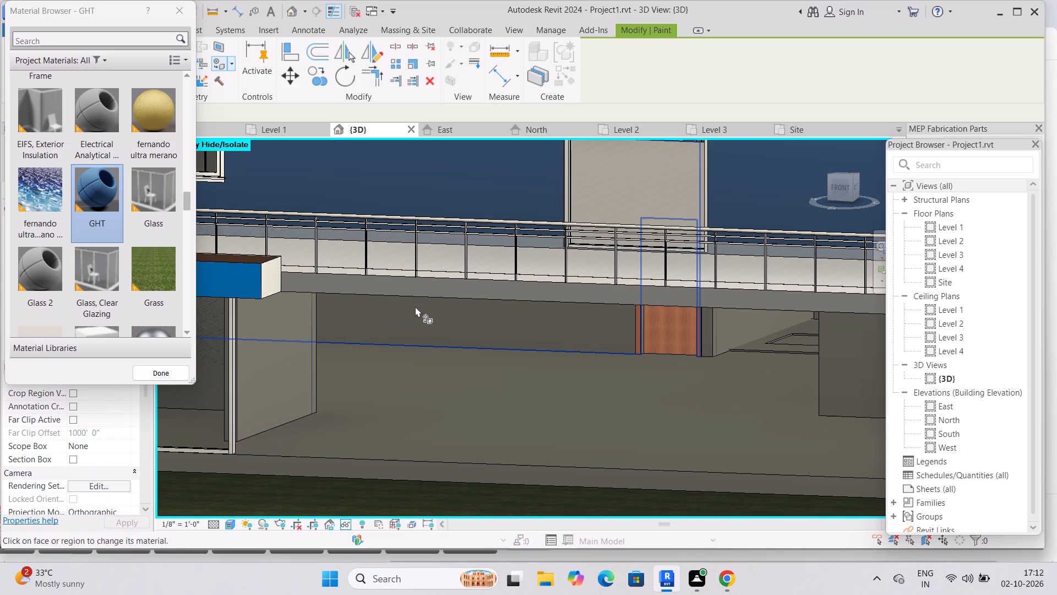
# Paint GHT onto the end and front faces of the partition opposite the stair room, and the ground floor surface.
pyautogui.moveTo(665, 376); pyautogui.dragTo(481, 378, button='middle')
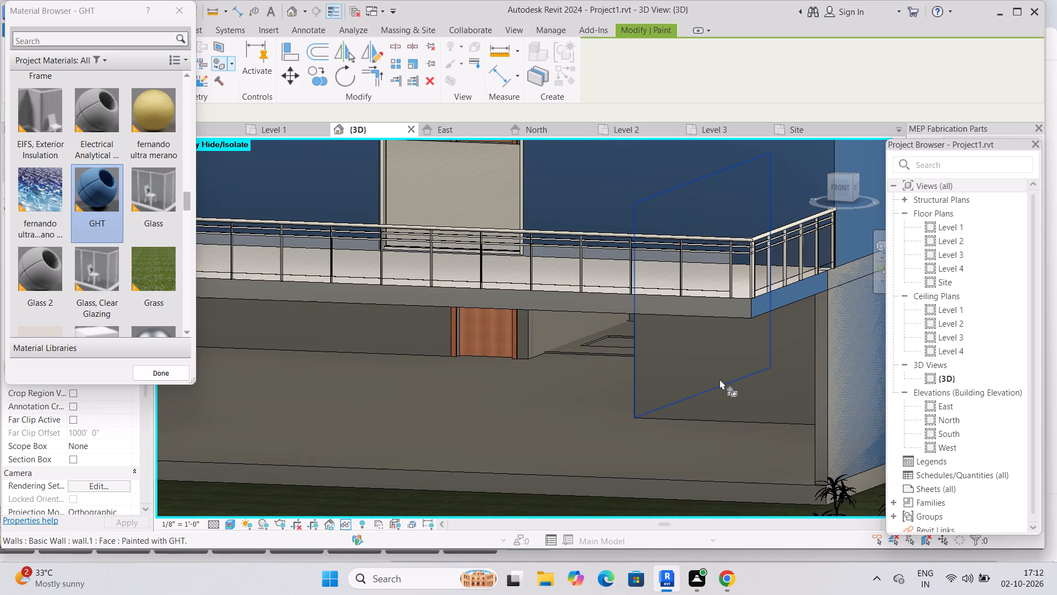
pyautogui.click(720, 379)
pyautogui.click(642, 390)
pyautogui.click(660, 391)
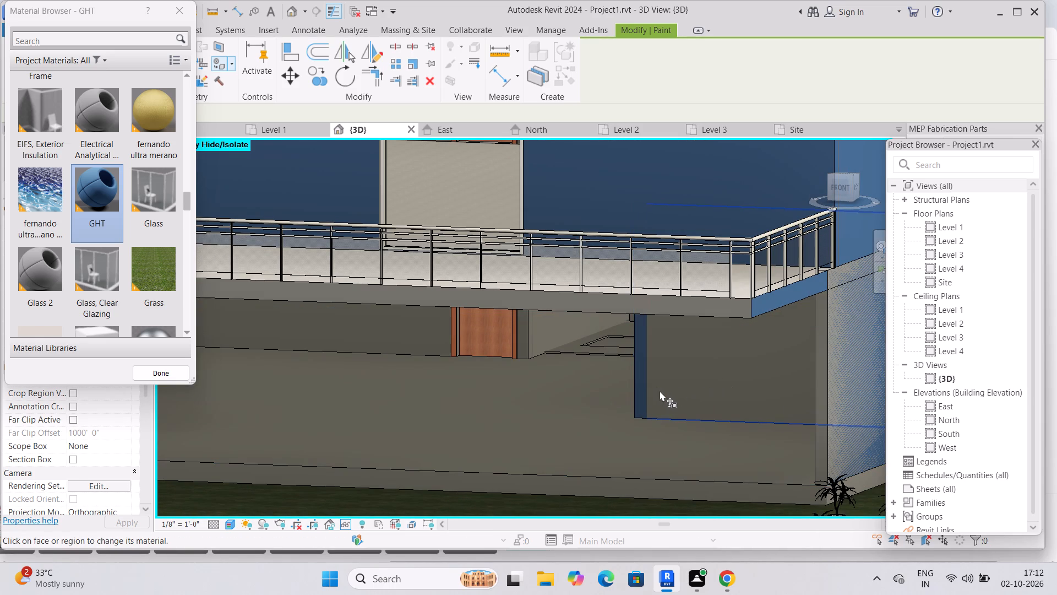
pyautogui.scroll(5, 676, 411)
pyautogui.click(663, 417)
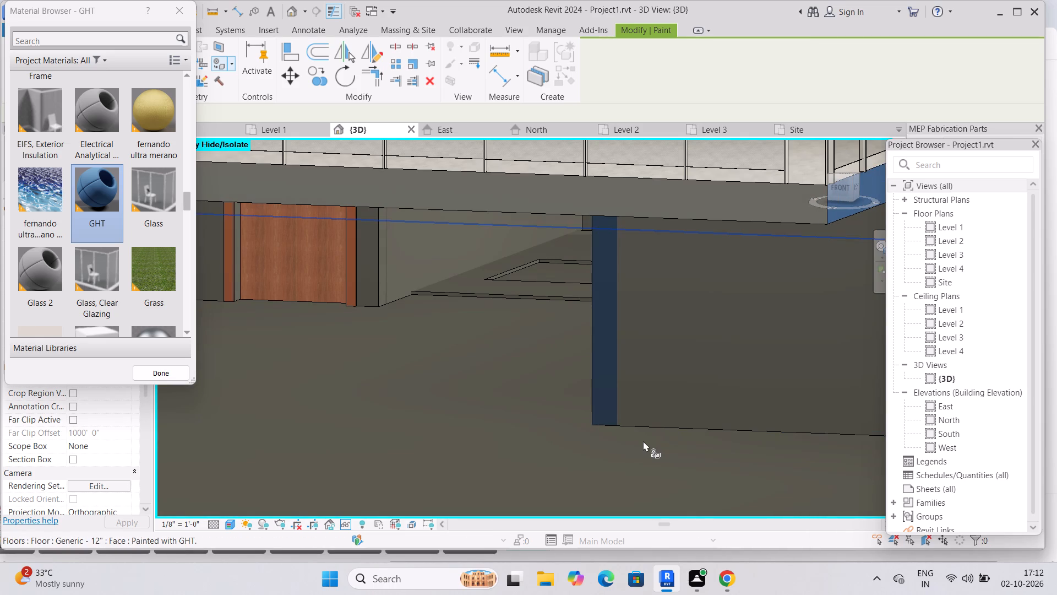
pyautogui.click(637, 446)
pyautogui.moveTo(645, 456); pyautogui.dragTo(663, 406, button='middle')
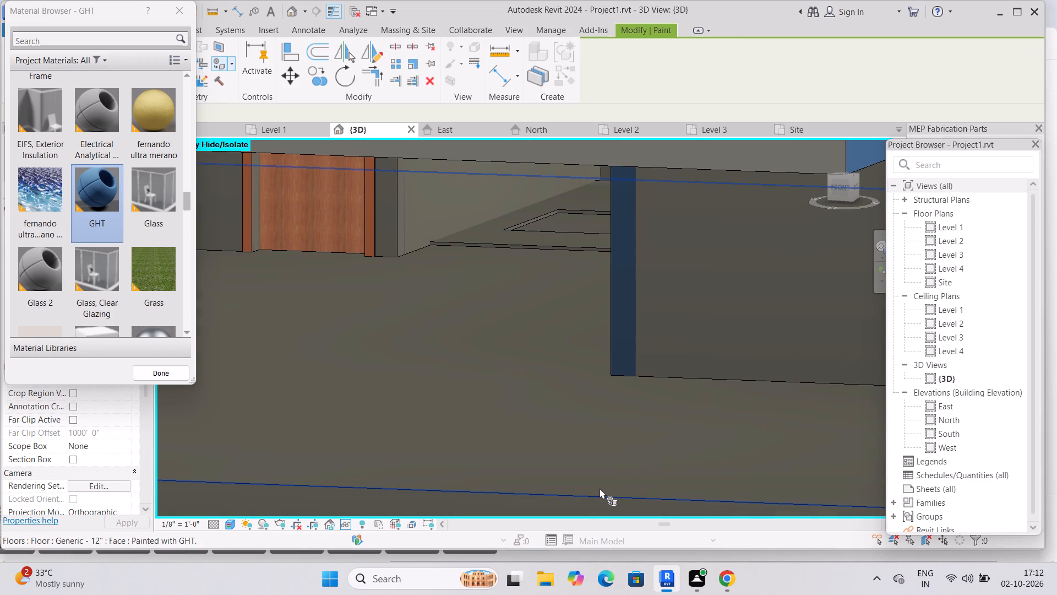
pyautogui.click(600, 488)
# Paint GHT onto the back wall beside the wooden door and the ground-floor exterior side wall facing the plants, then end painting.
pyautogui.moveTo(650, 448); pyautogui.dragTo(715, 395, button='middle')
pyautogui.scroll(-4, 716, 394)
pyautogui.moveTo(473, 343); pyautogui.dragTo(517, 337, button='middle')
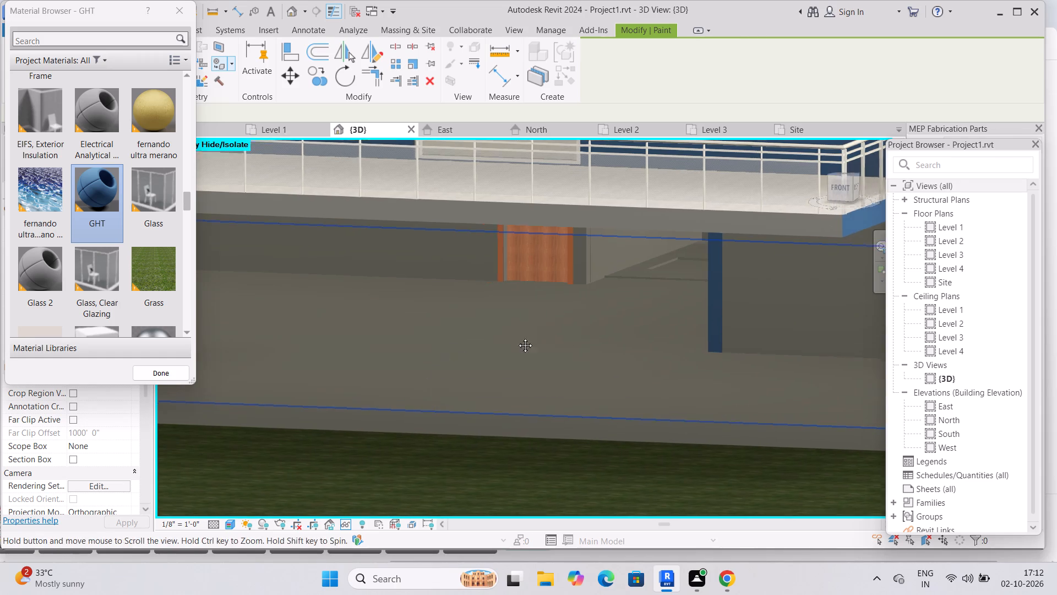
pyautogui.moveTo(517, 337); pyautogui.dragTo(563, 337, button='middle')
pyautogui.scroll(-4, 585, 342)
pyautogui.click(559, 295)
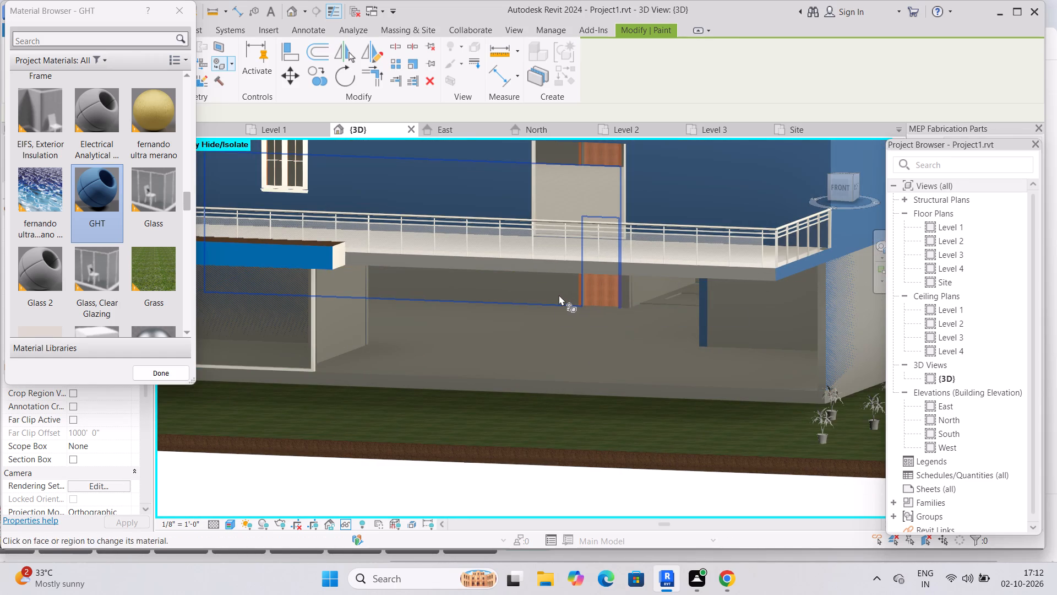
pyautogui.moveTo(735, 347); pyautogui.dragTo(512, 367, button='middle')
pyautogui.scroll(-3, 511, 366)
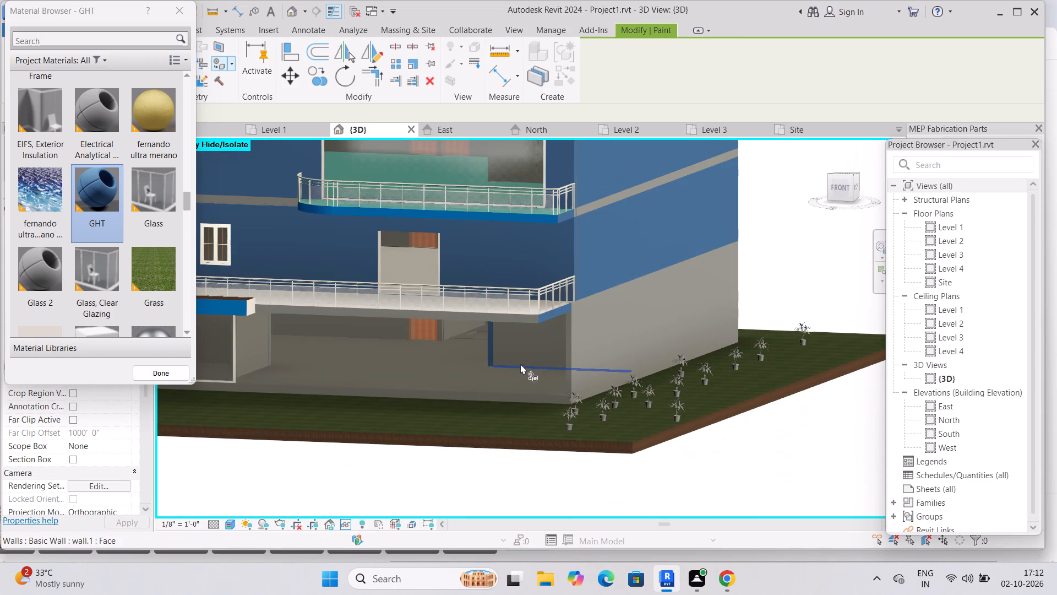
pyautogui.click(591, 343)
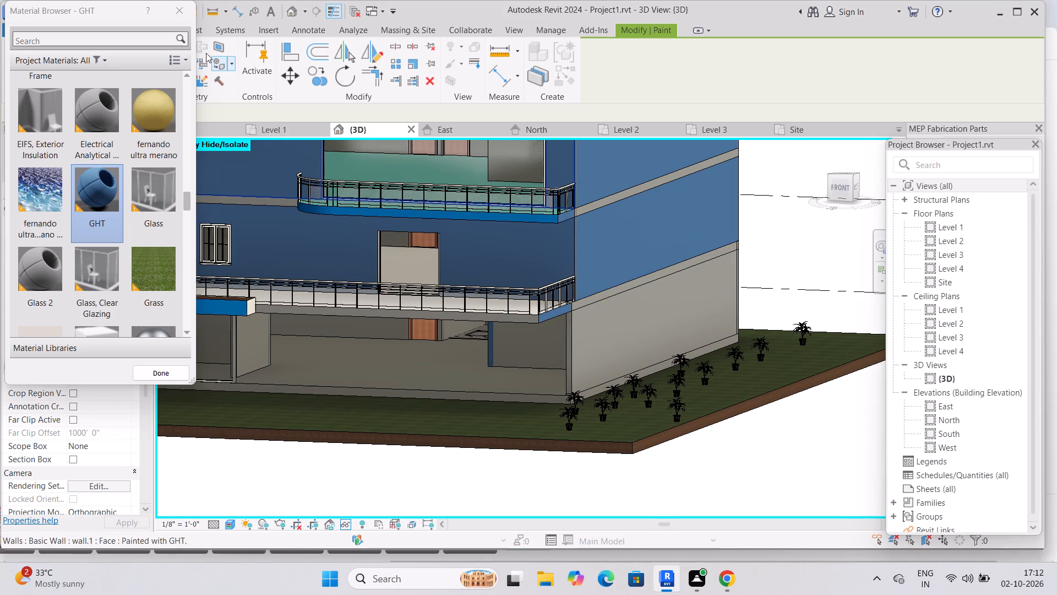
pyautogui.click(181, 15)
# Switch the 3D view from the realistic display to a shaded visual style.
pyautogui.scroll(-2, 582, 415)
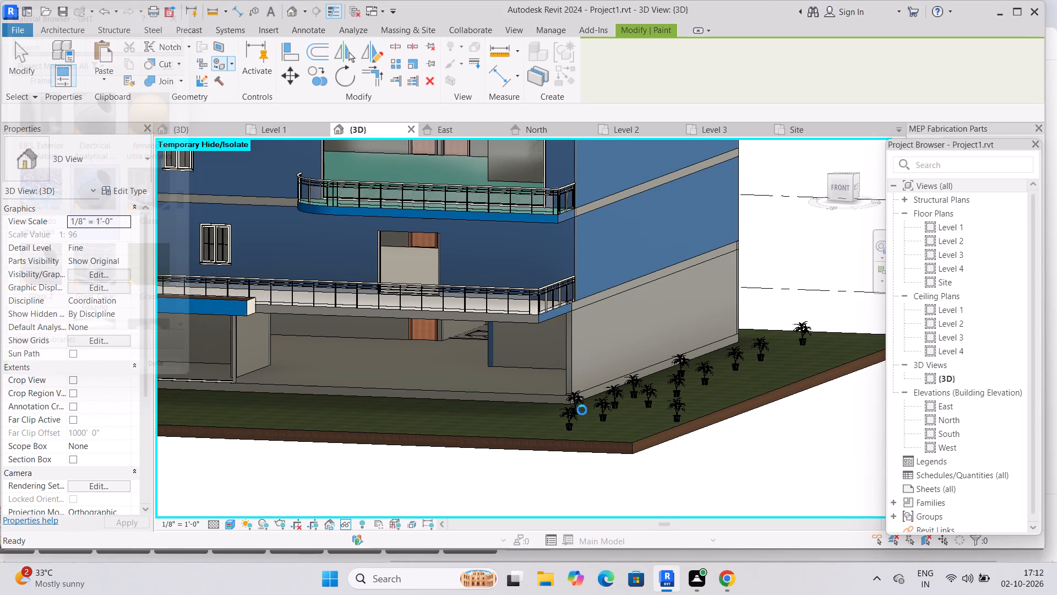
pyautogui.scroll(-2, 613, 356)
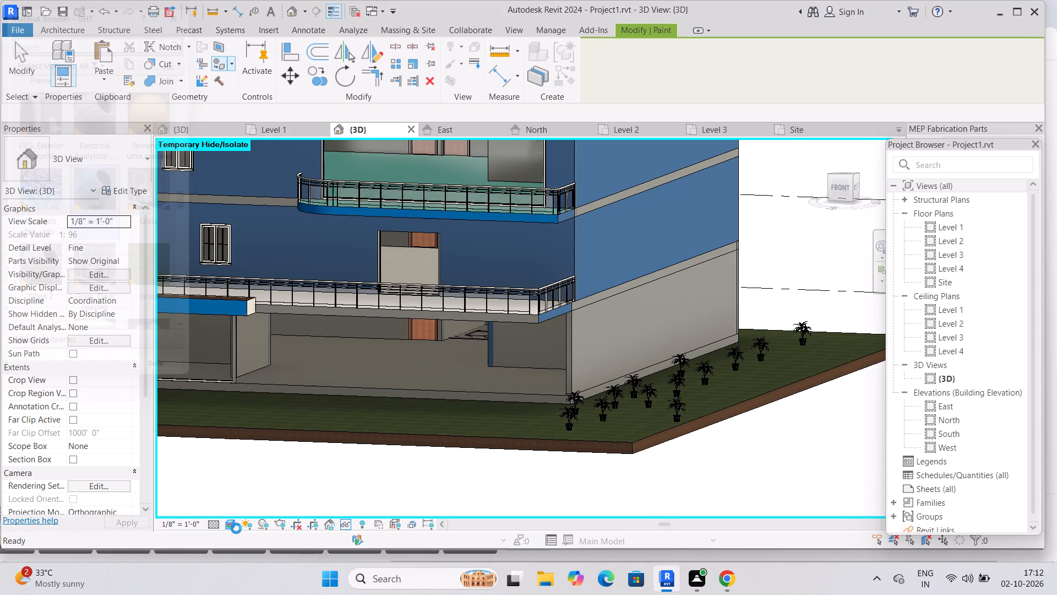
pyautogui.click(230, 522)
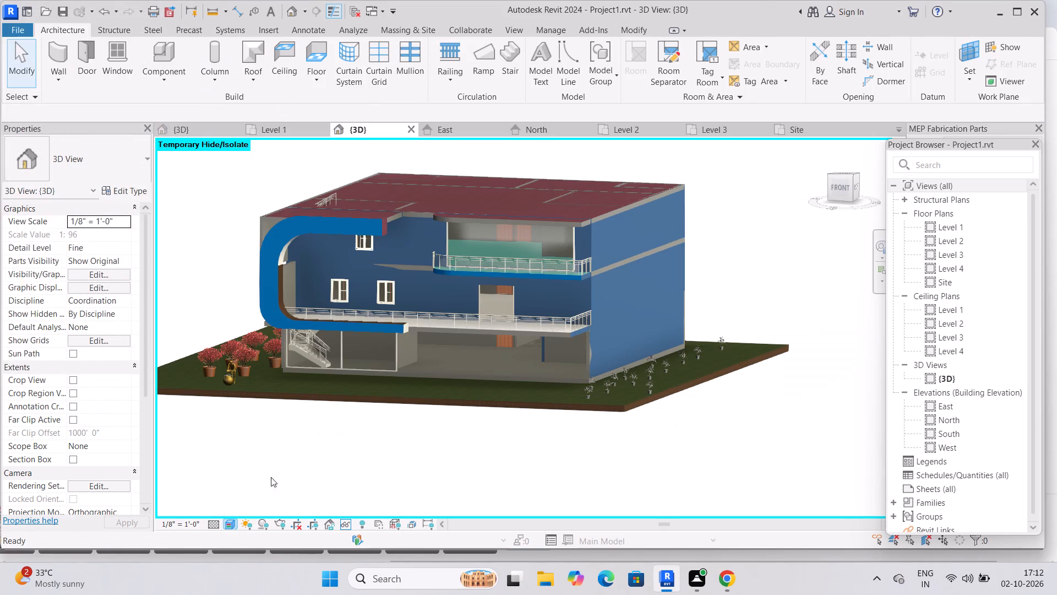
pyautogui.click(270, 469)
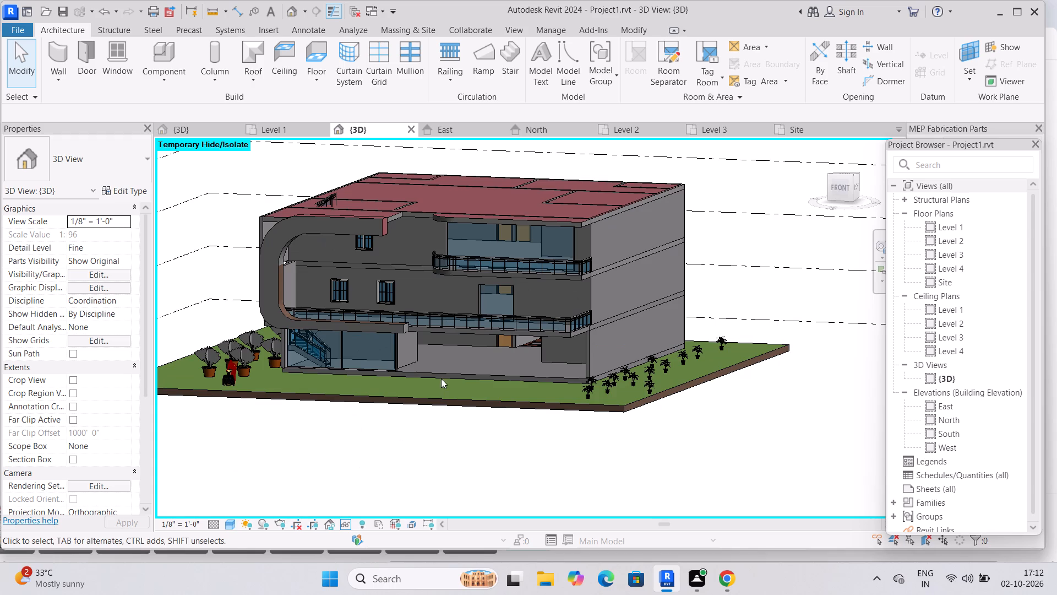
# Paint GHT onto the ground-floor back wall, the partitions on both sides of the open area and the exterior side wall facing the plants.
pyautogui.scroll(8, 453, 370)
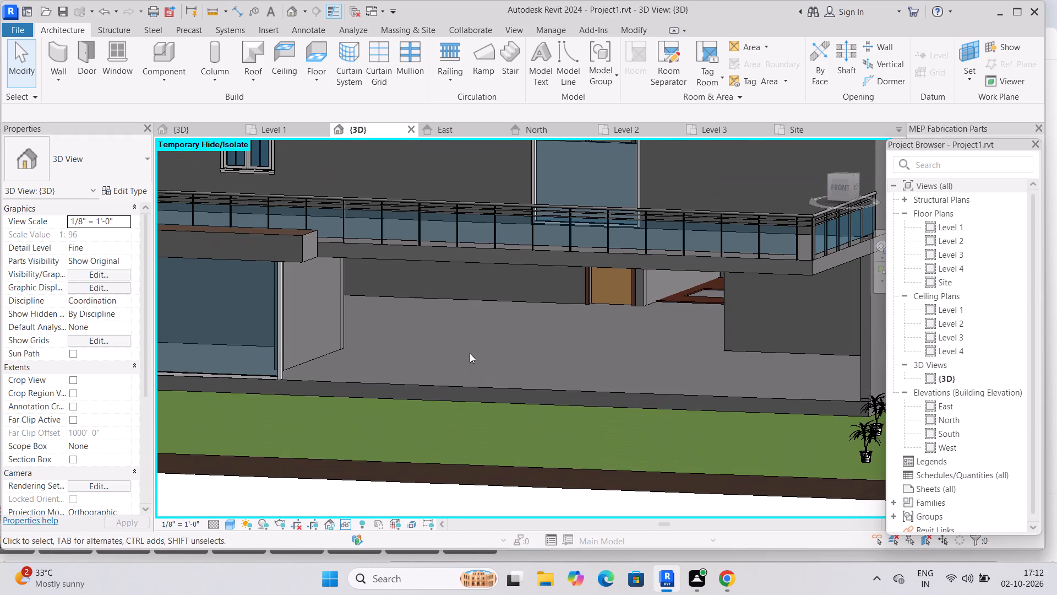
pyautogui.write('PT')
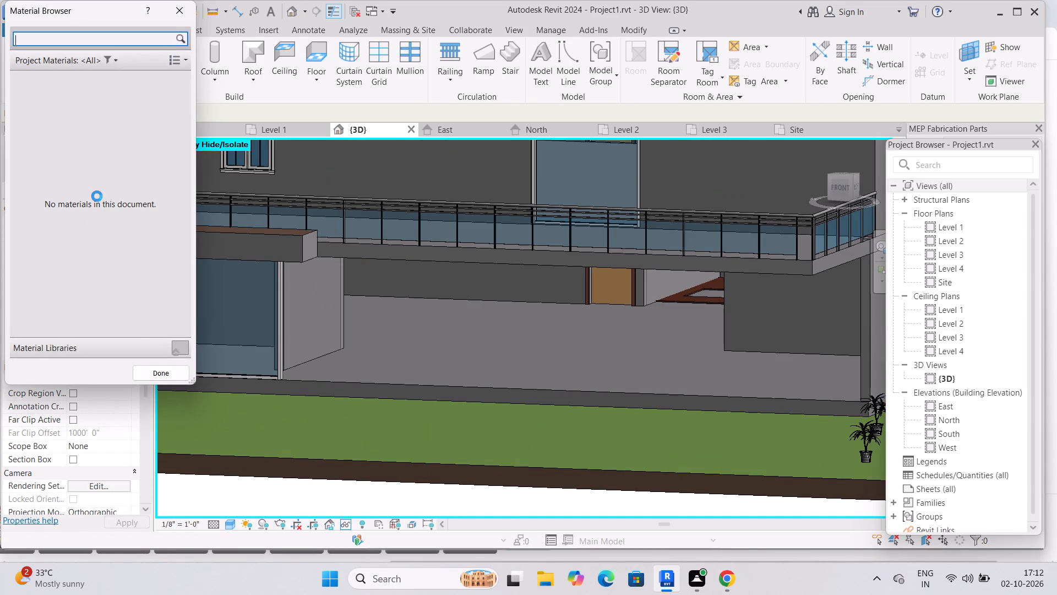
pyautogui.click(97, 193)
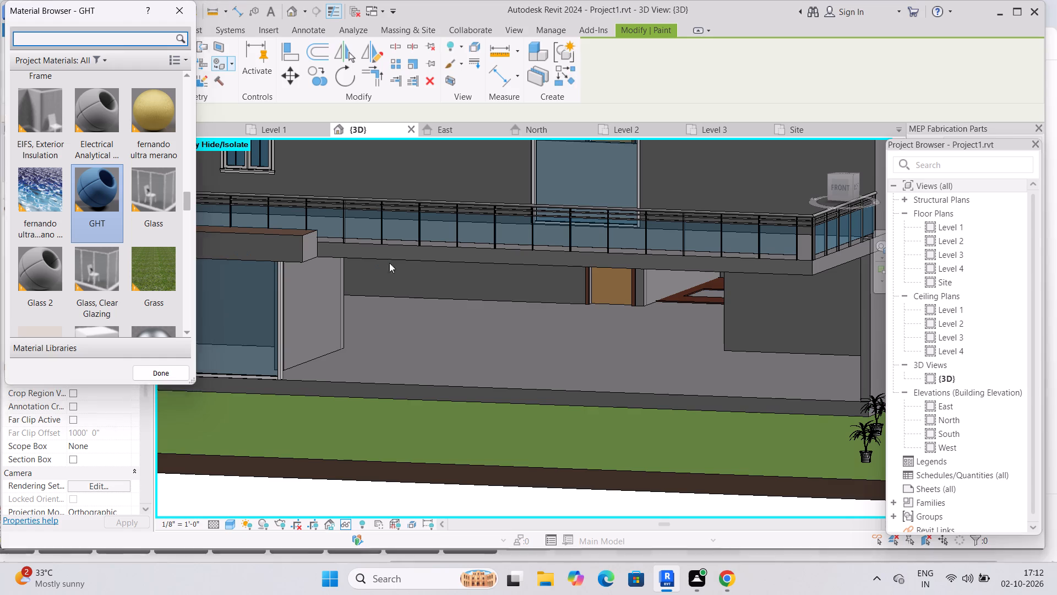
pyautogui.click(429, 285)
pyautogui.click(326, 300)
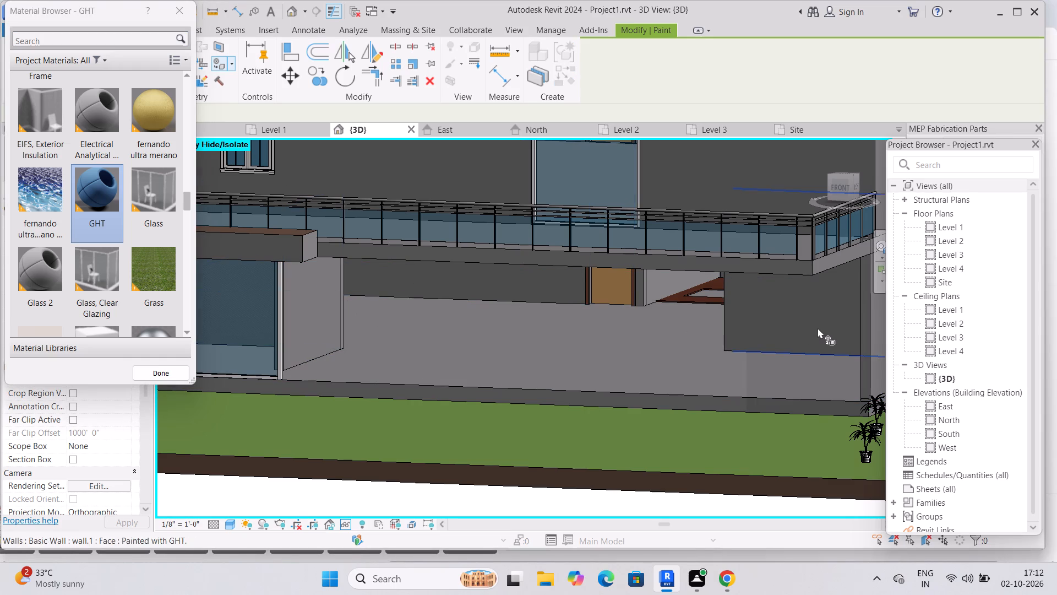
pyautogui.click(818, 328)
pyautogui.moveTo(807, 330); pyautogui.dragTo(485, 359, button='middle')
pyautogui.click(596, 340)
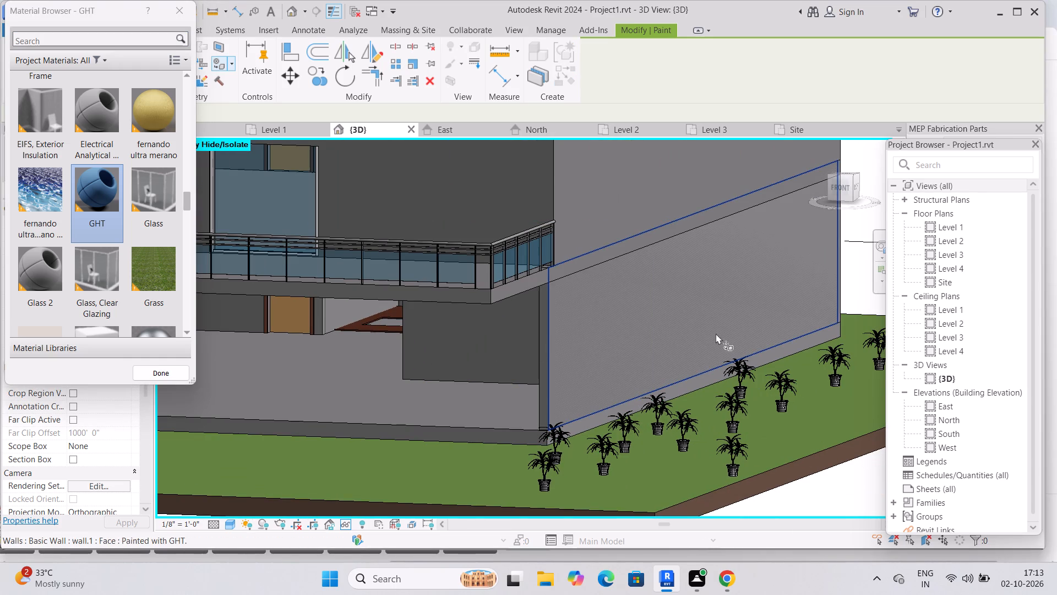
pyautogui.scroll(-4, 639, 327)
pyautogui.click(182, 16)
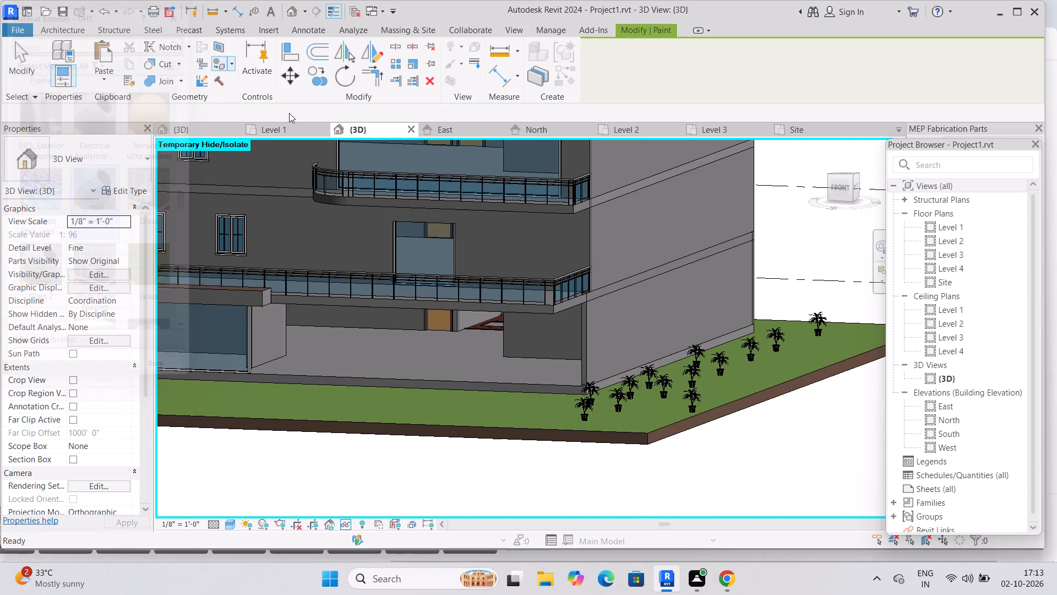
# Examine the shaded building and its surroundings from the front and from the corner beside the potted shrubs.
pyautogui.scroll(-5, 467, 360)
pyautogui.moveTo(444, 364); pyautogui.dragTo(580, 385, button='middle')
pyautogui.scroll(-5, 581, 385)
pyautogui.moveTo(442, 366); pyautogui.dragTo(599, 392, button='middle')
pyautogui.scroll(-5, 599, 392)
pyautogui.moveTo(520, 379); pyautogui.dragTo(608, 399, button='middle')
pyautogui.scroll(-6, 608, 398)
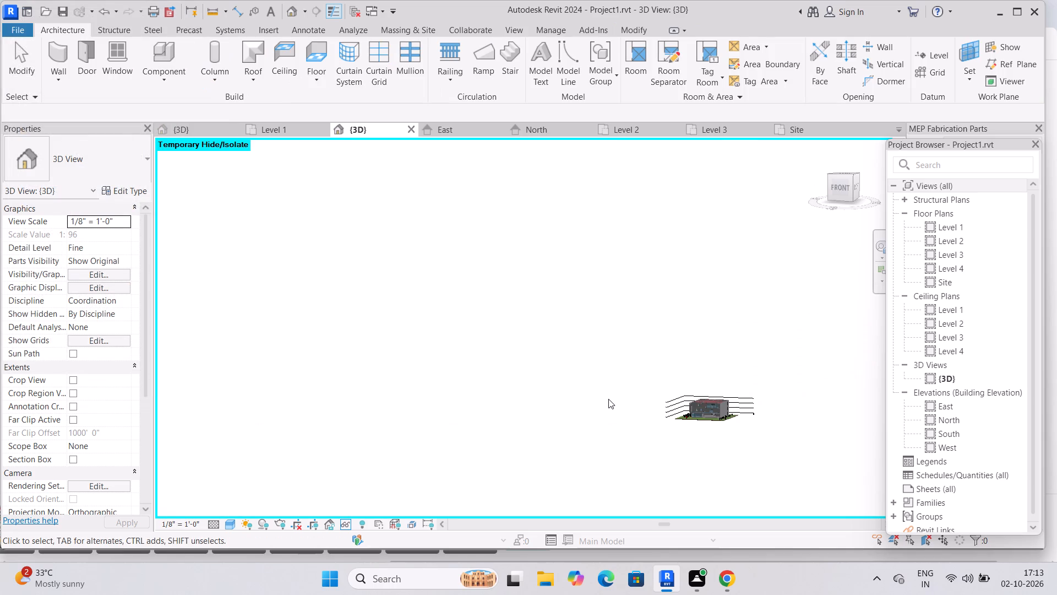
pyautogui.scroll(15, 692, 424)
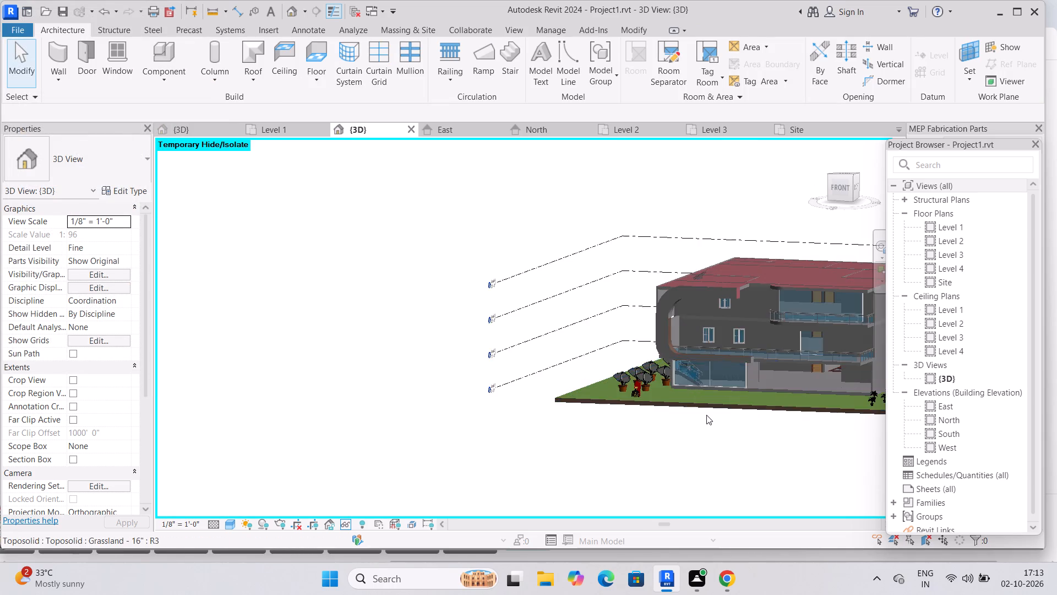
pyautogui.scroll(3, 706, 415)
pyautogui.moveTo(684, 385); pyautogui.dragTo(306, 385, button='middle')
pyautogui.scroll(1, 373, 385)
pyautogui.scroll(-1, 306, 385)
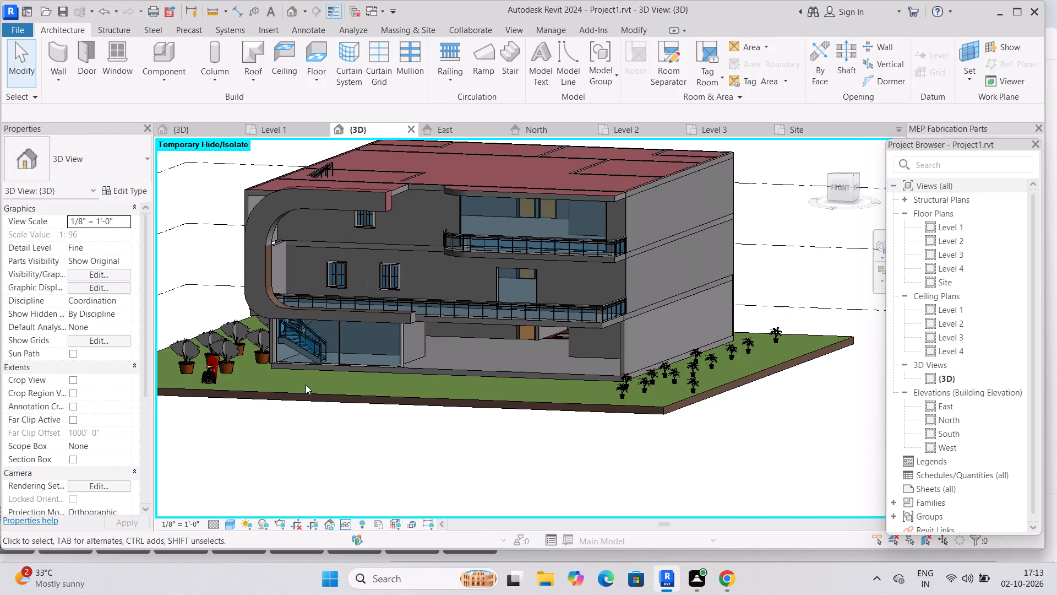
pyautogui.keyDown('shift'); pyautogui.moveTo(307, 385); pyautogui.dragTo(395, 386, button='middle'); pyautogui.keyUp('shift')
pyautogui.moveTo(448, 382); pyautogui.dragTo(378, 459, button='middle')
pyautogui.scroll(1, 378, 459)
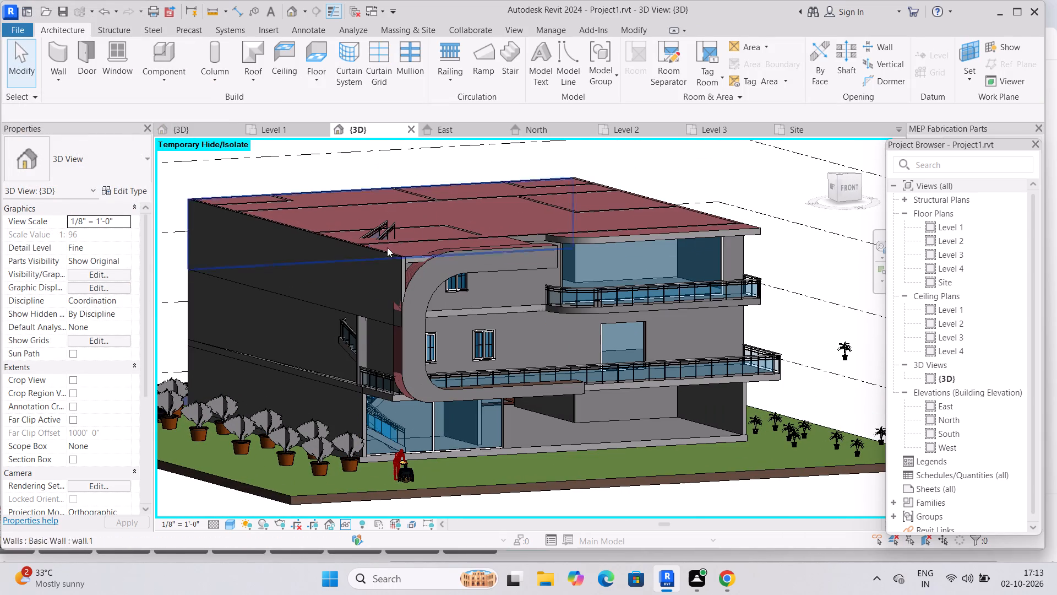
# Set the 3D view's visual style to Realistic.
pyautogui.click(217, 524)
pyautogui.click(239, 507)
pyautogui.click(224, 527)
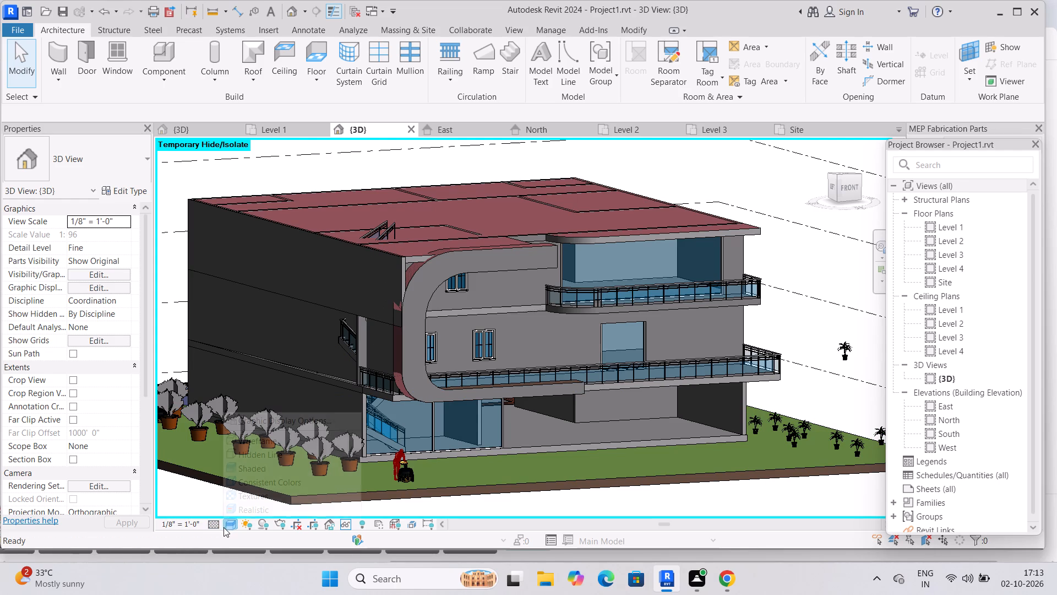
pyautogui.click(259, 517)
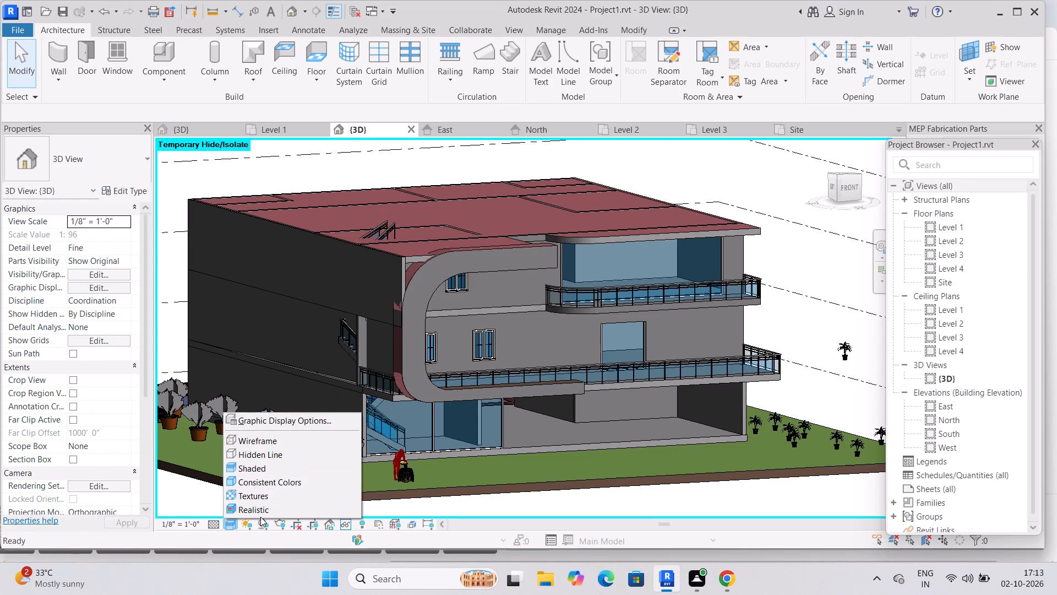
pyautogui.click(252, 511)
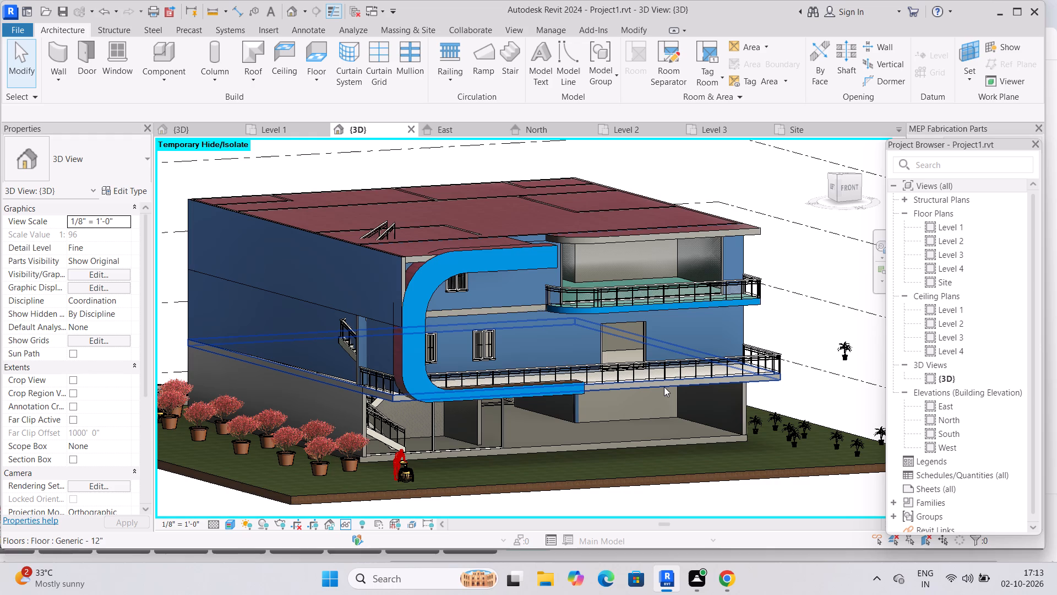
# Examine the painted facade, side wall and ground-floor walls from the side and straight from the front.
pyautogui.moveTo(559, 467); pyautogui.dragTo(554, 468, button='middle')
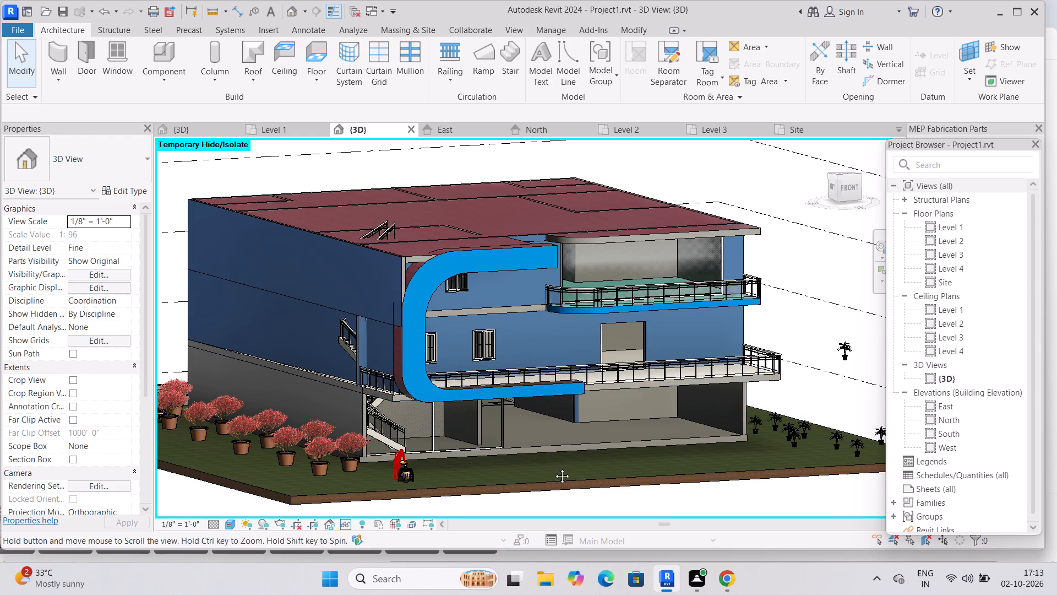
pyautogui.moveTo(554, 468); pyautogui.dragTo(492, 473, button='middle')
pyautogui.moveTo(533, 470); pyautogui.dragTo(509, 467, button='middle')
pyautogui.moveTo(539, 468); pyautogui.dragTo(583, 516, button='middle')
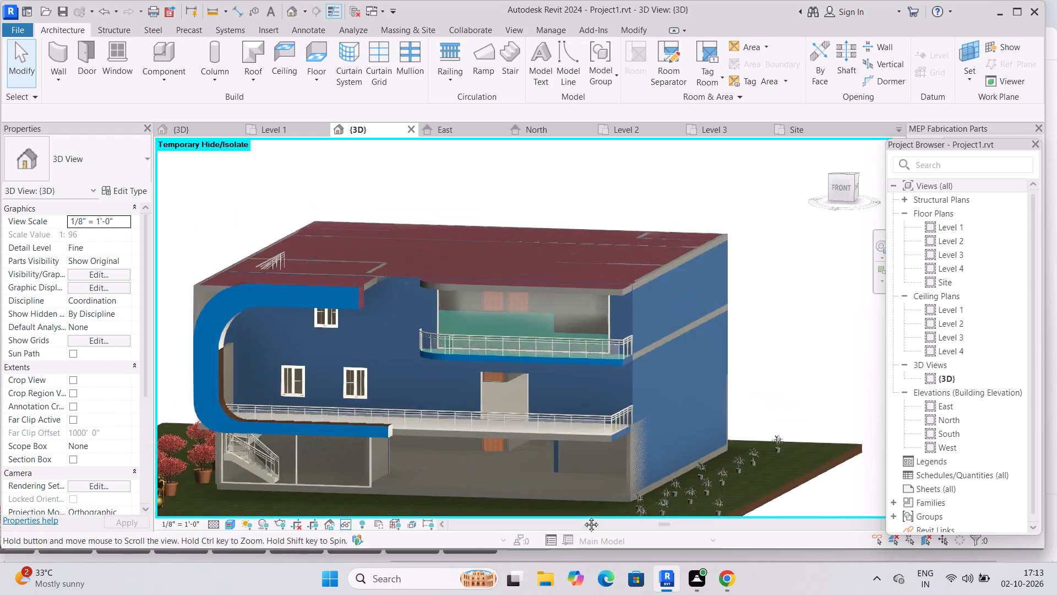
pyautogui.moveTo(583, 516); pyautogui.dragTo(586, 523, button='middle')
pyautogui.moveTo(586, 511); pyautogui.dragTo(599, 455, button='middle')
pyautogui.moveTo(542, 453); pyautogui.dragTo(571, 453, button='middle')
pyautogui.moveTo(571, 454); pyautogui.dragTo(582, 473, button='middle')
pyautogui.moveTo(582, 468); pyautogui.dragTo(575, 434, button='middle')
pyautogui.moveTo(575, 424); pyautogui.dragTo(575, 434, button='middle')
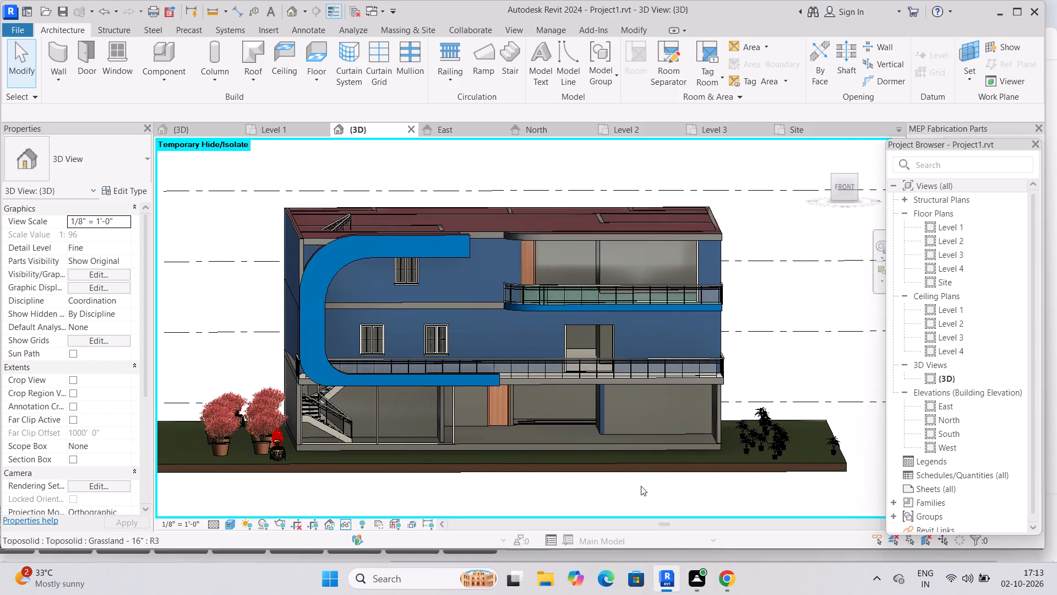
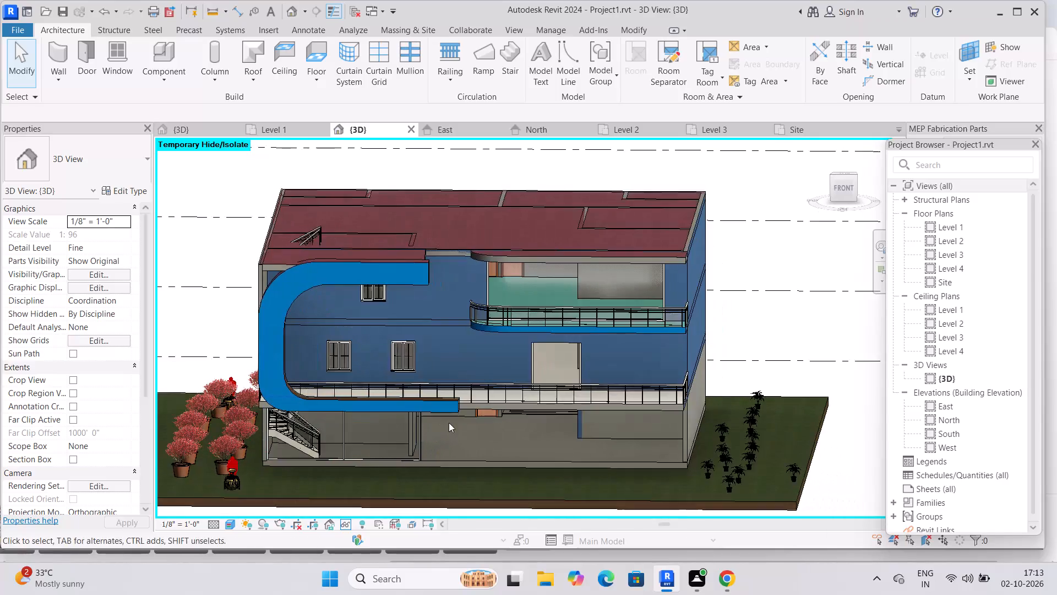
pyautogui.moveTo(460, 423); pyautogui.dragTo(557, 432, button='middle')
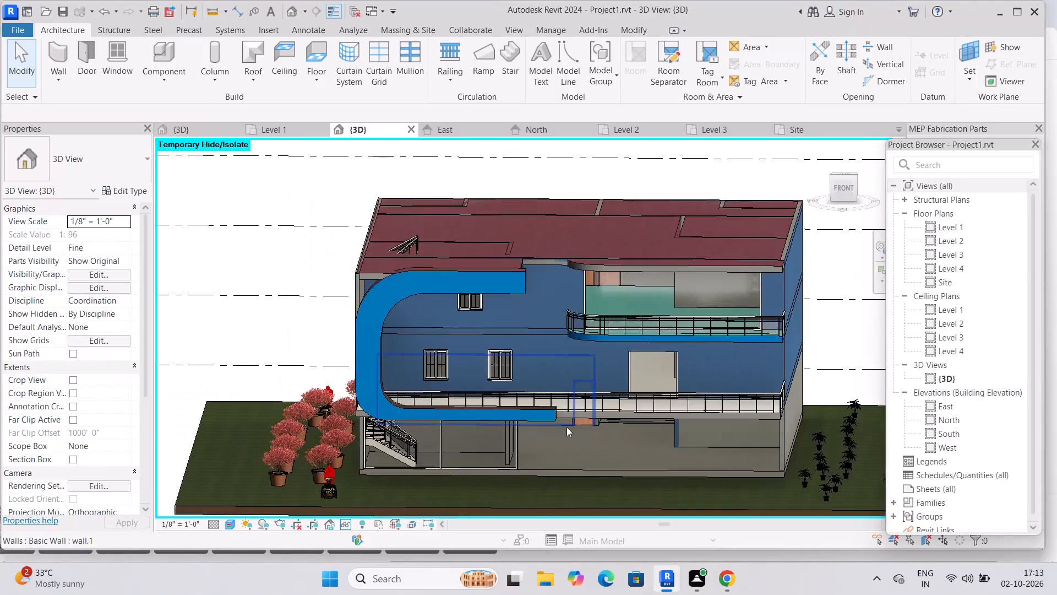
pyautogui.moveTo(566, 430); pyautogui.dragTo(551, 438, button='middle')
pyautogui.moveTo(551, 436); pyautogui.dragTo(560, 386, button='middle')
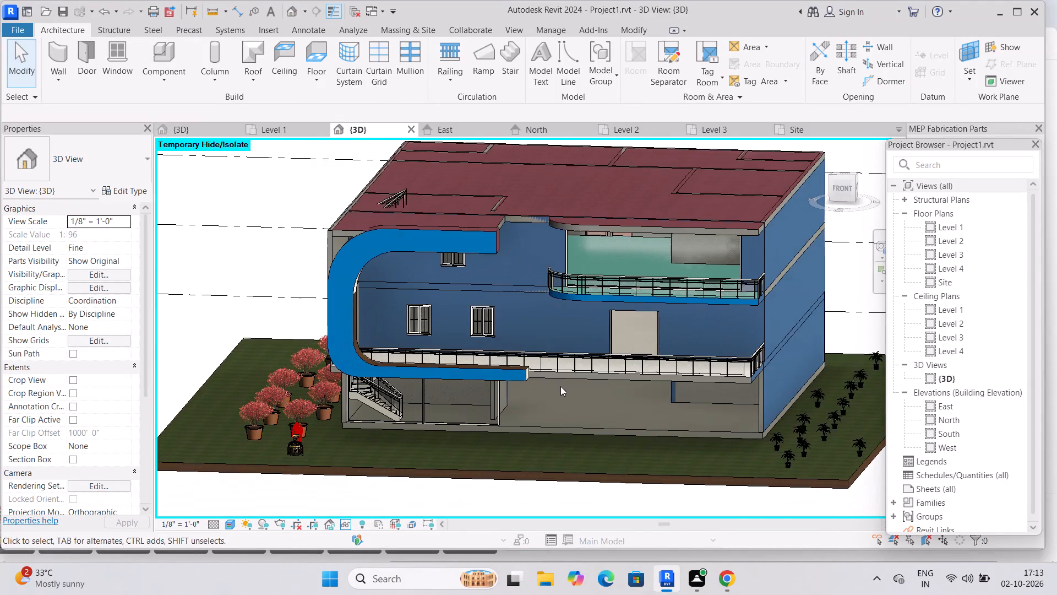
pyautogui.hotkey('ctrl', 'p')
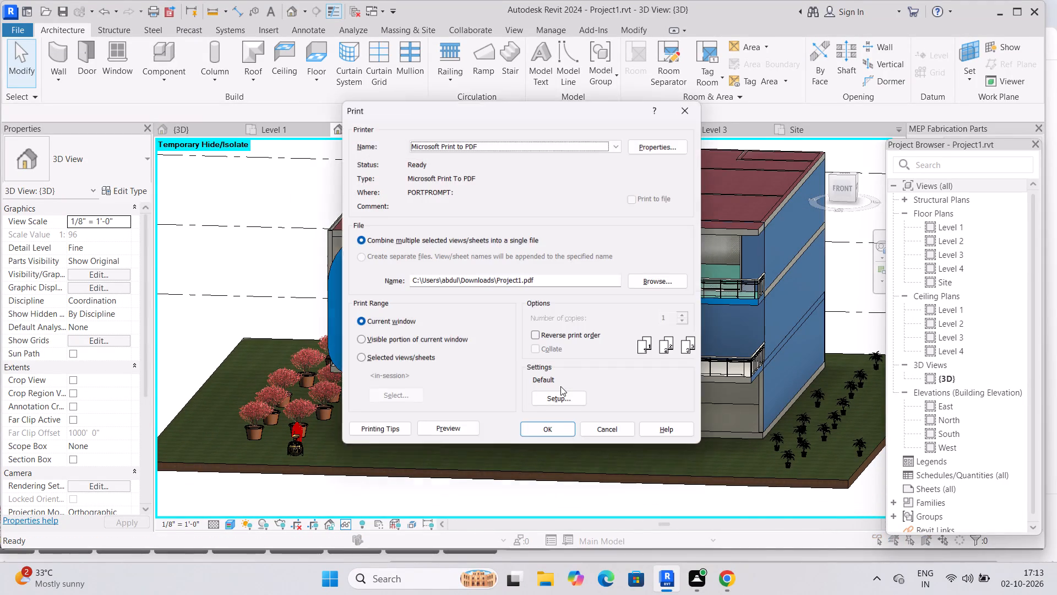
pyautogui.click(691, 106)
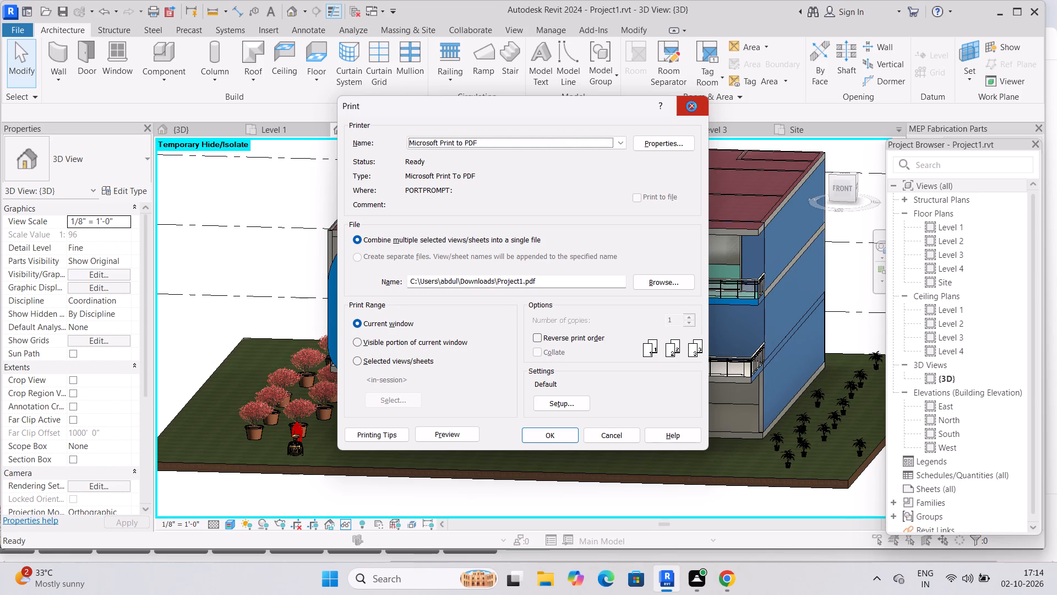
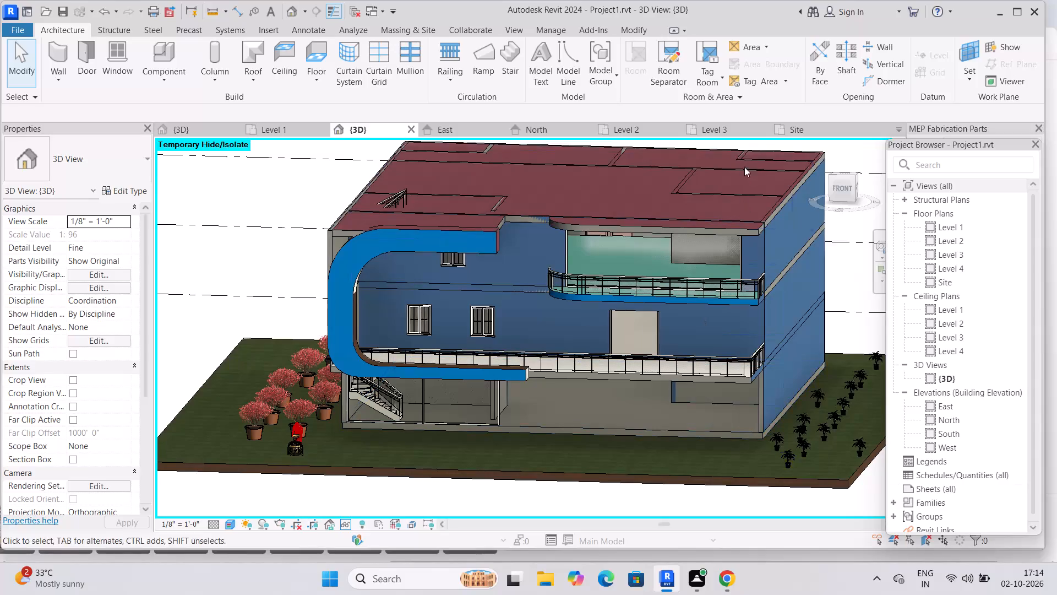
# Check the Level 3 floor plan, return to the {3D} view of the building, and save the project.
pyautogui.click(713, 129)
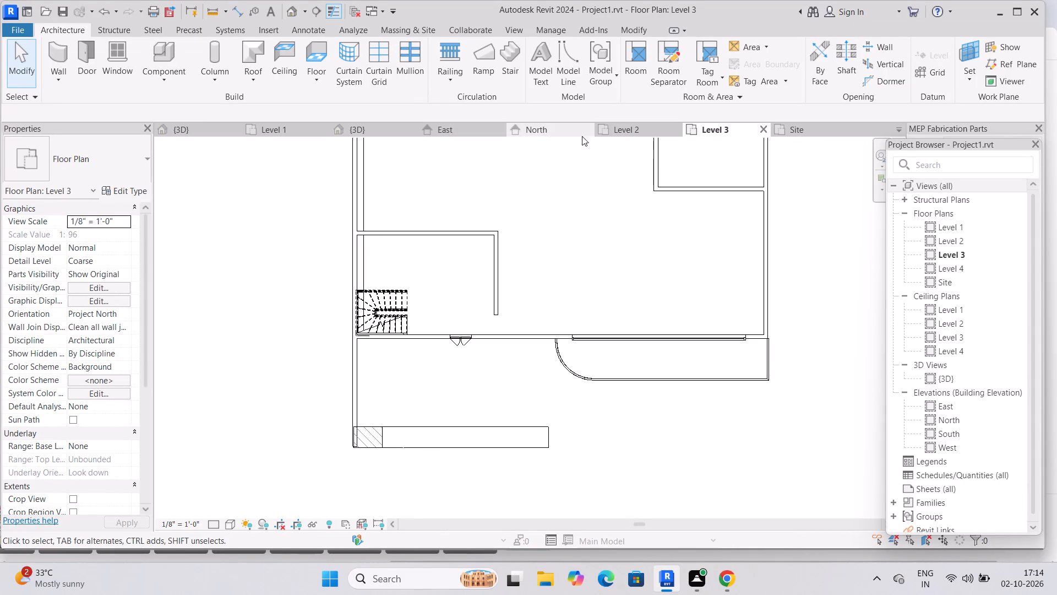
pyautogui.click(375, 128)
pyautogui.scroll(-4, 472, 287)
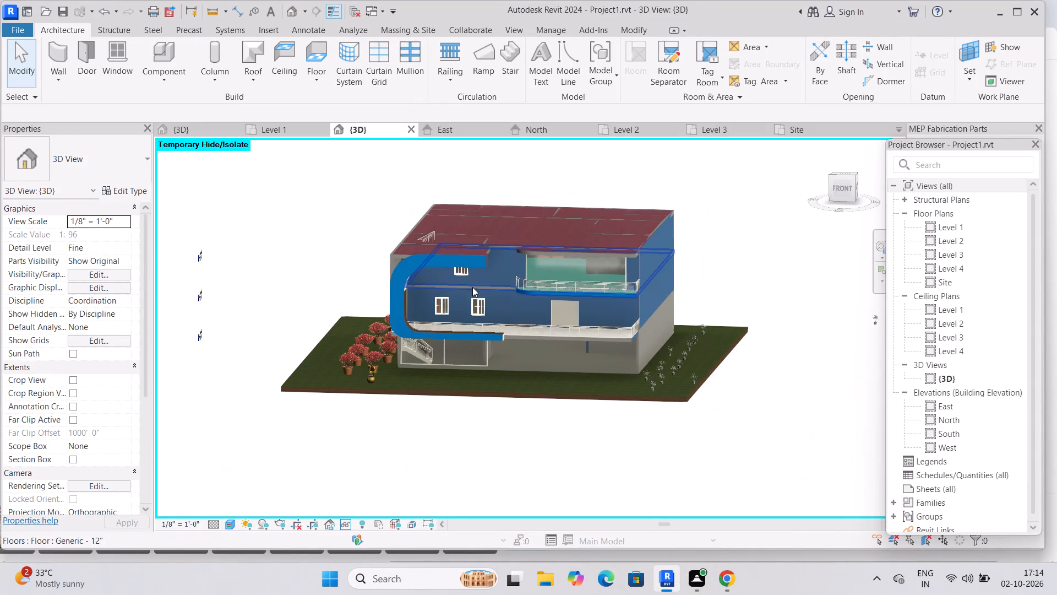
pyautogui.moveTo(535, 299); pyautogui.dragTo(546, 300, button='middle')
pyautogui.keyDown('shift'); pyautogui.moveTo(485, 345); pyautogui.dragTo(548, 343, button='middle'); pyautogui.keyUp('shift')
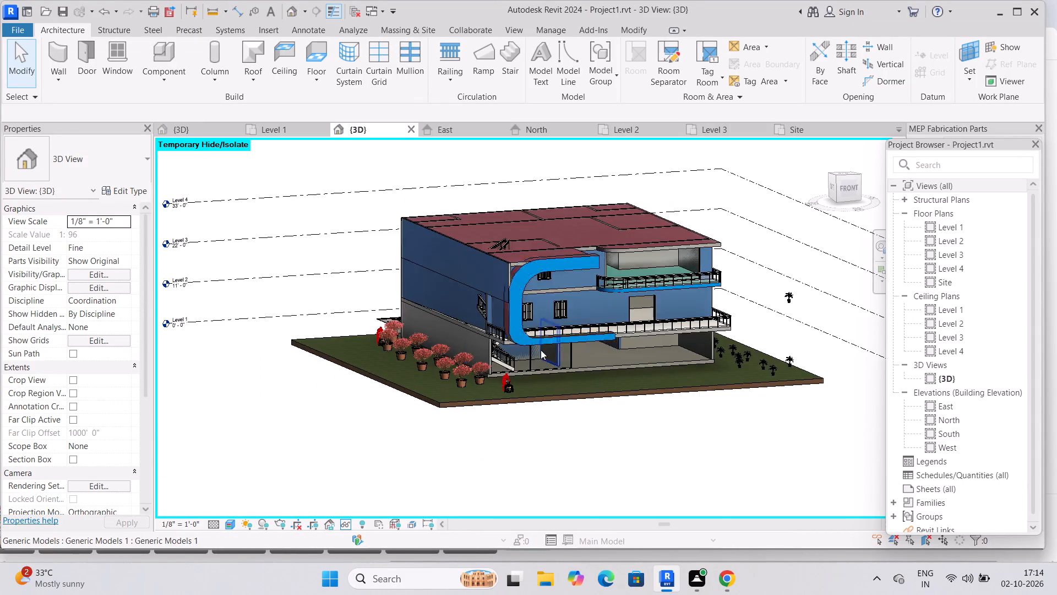
pyautogui.moveTo(540, 351); pyautogui.dragTo(527, 356, button='middle')
pyautogui.moveTo(514, 371); pyautogui.dragTo(472, 401, button='middle')
pyautogui.hotkey('ctrl', 's')
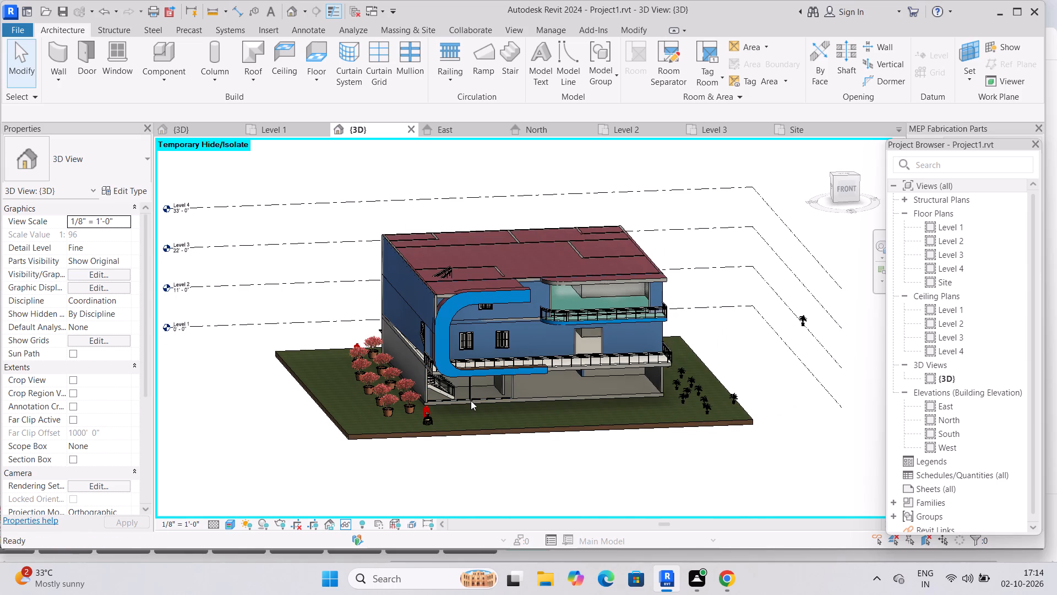
# Examine the front facade and planting up close, and go to the Home screen.
pyautogui.scroll(2, 583, 423)
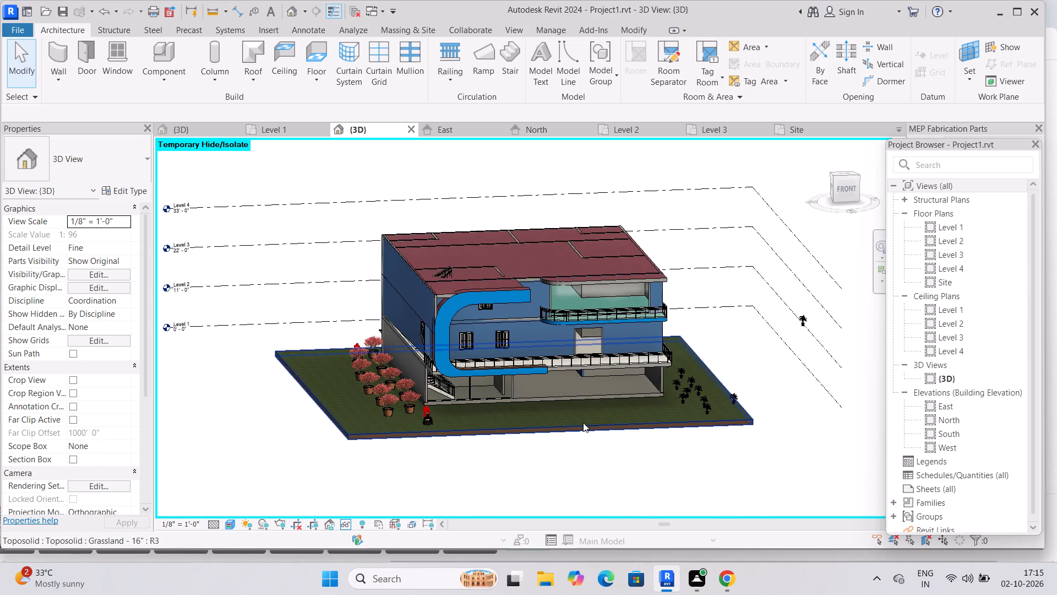
pyautogui.scroll(2, 583, 423)
pyautogui.moveTo(439, 420); pyautogui.dragTo(471, 430, button='middle')
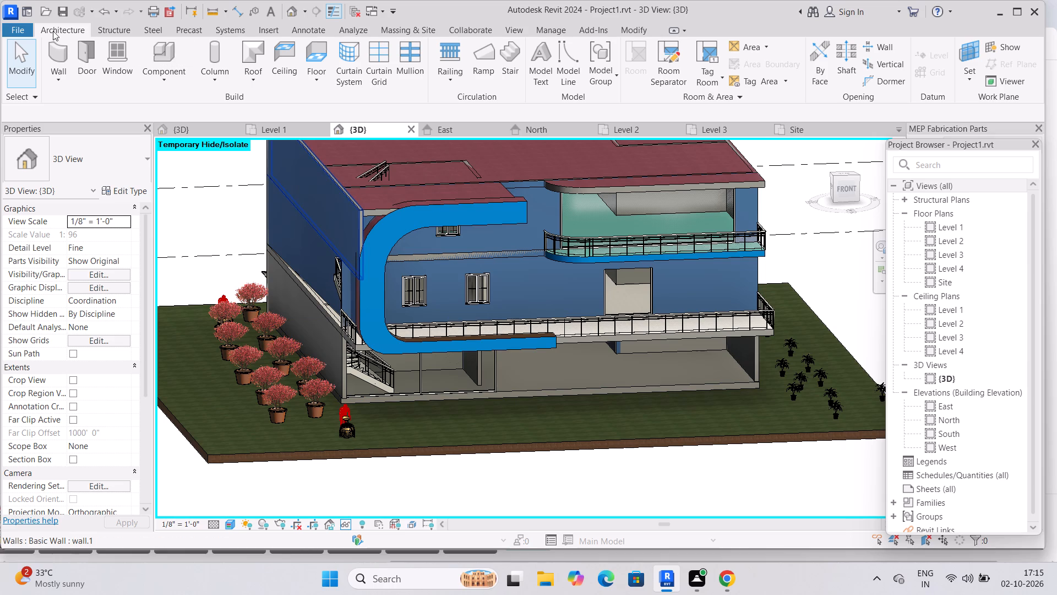
pyautogui.click(27, 12)
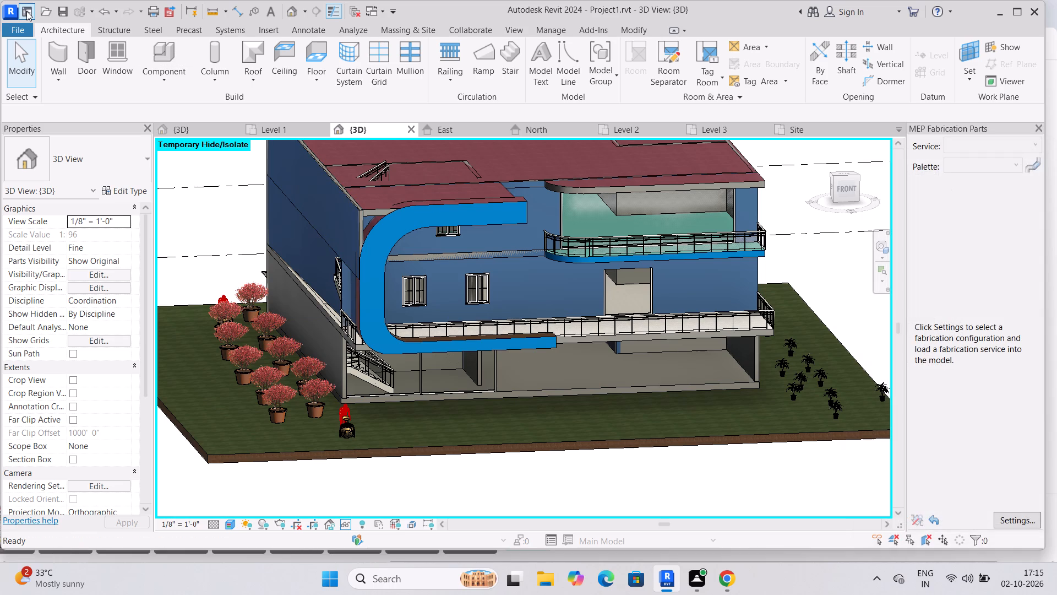